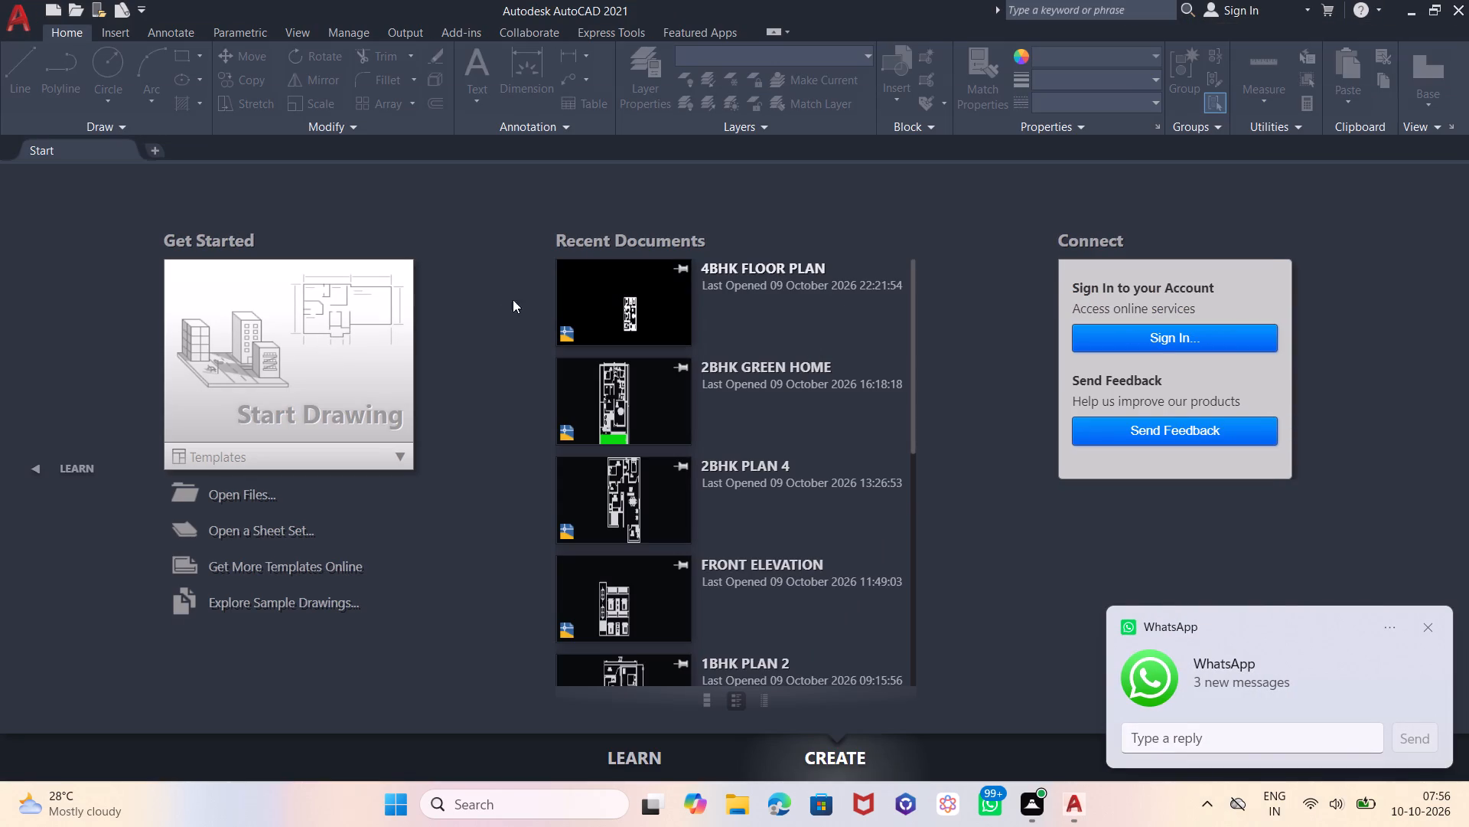
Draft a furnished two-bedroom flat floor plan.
Start a new blank drawing and turn off the grid display.
click(339, 299)
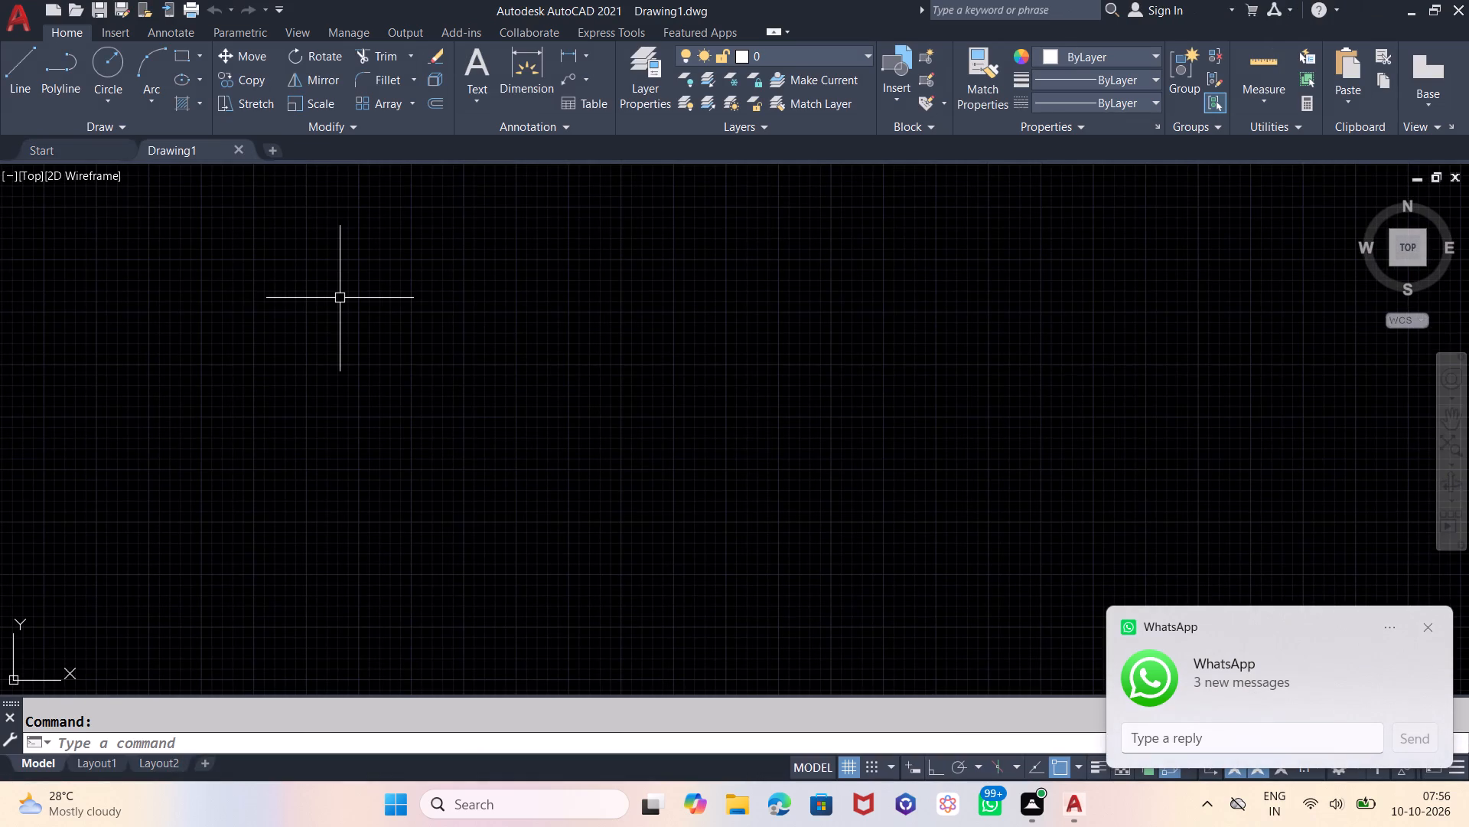
key(F7)
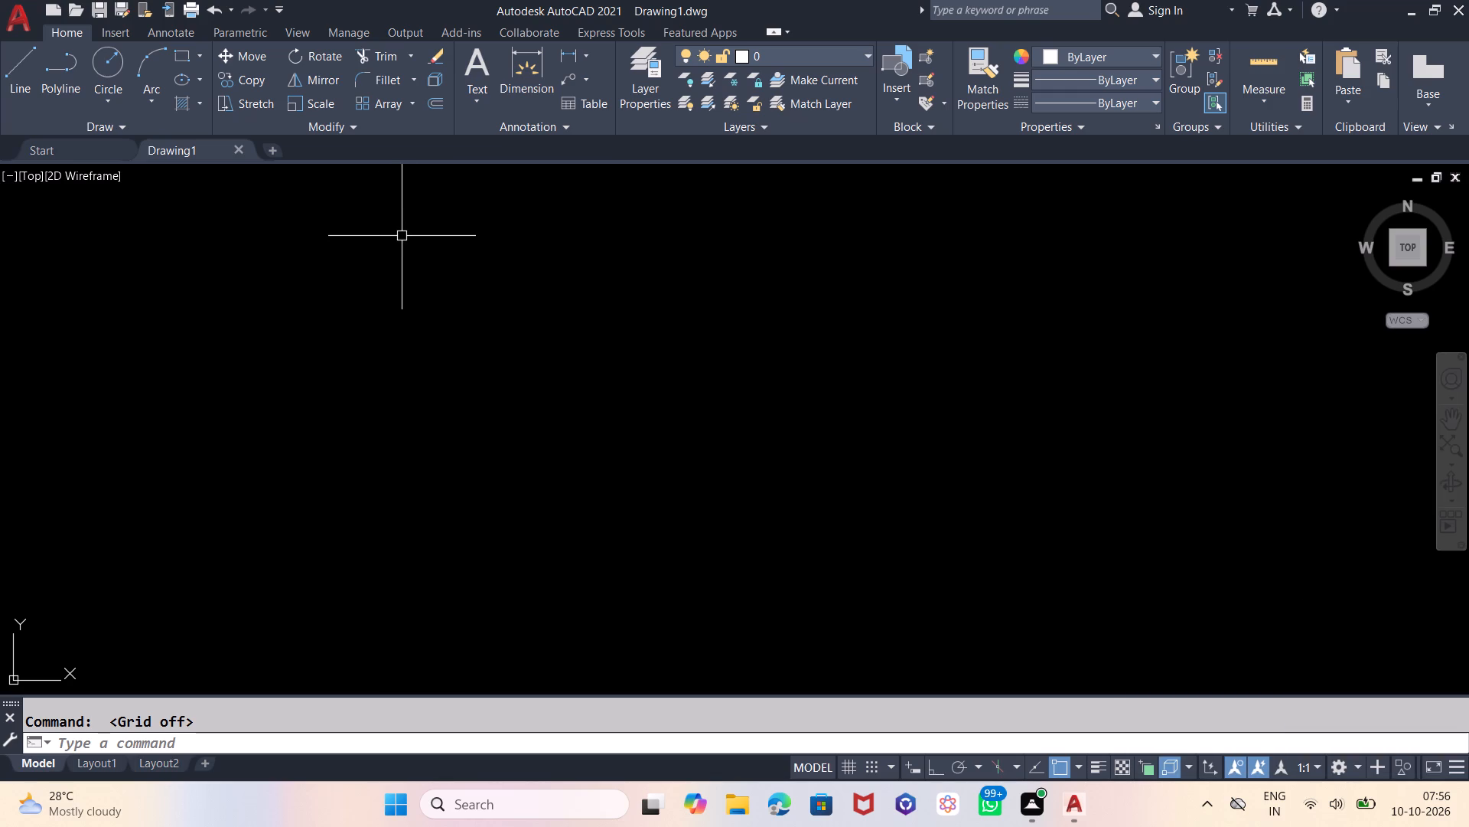
Configure the drawing units to Engineering length with 0'-0.0" precision and an insertion scale of Feet.
text(UN)
key(Return)
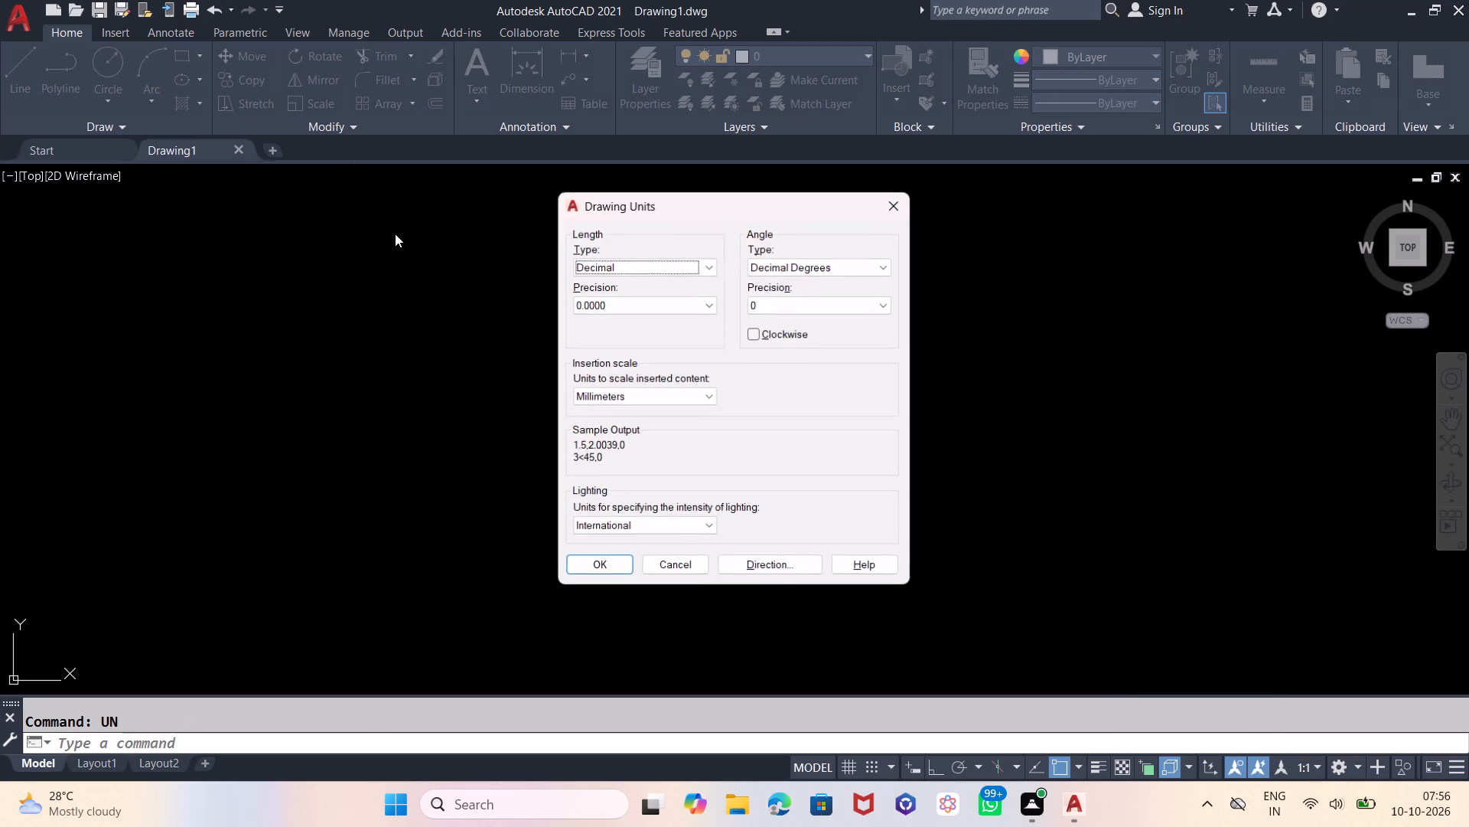
click(634, 264)
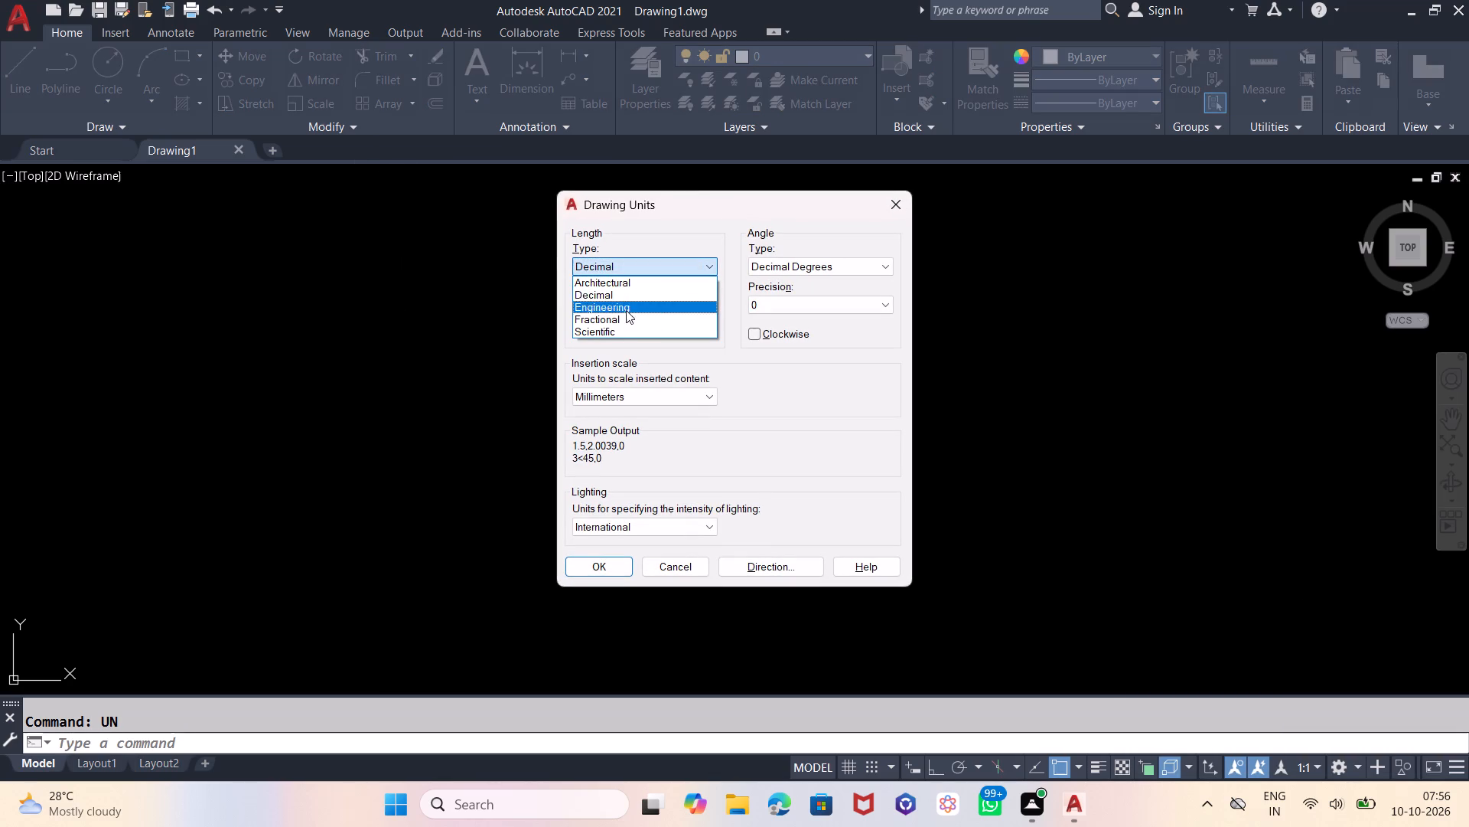
click(626, 307)
click(625, 307)
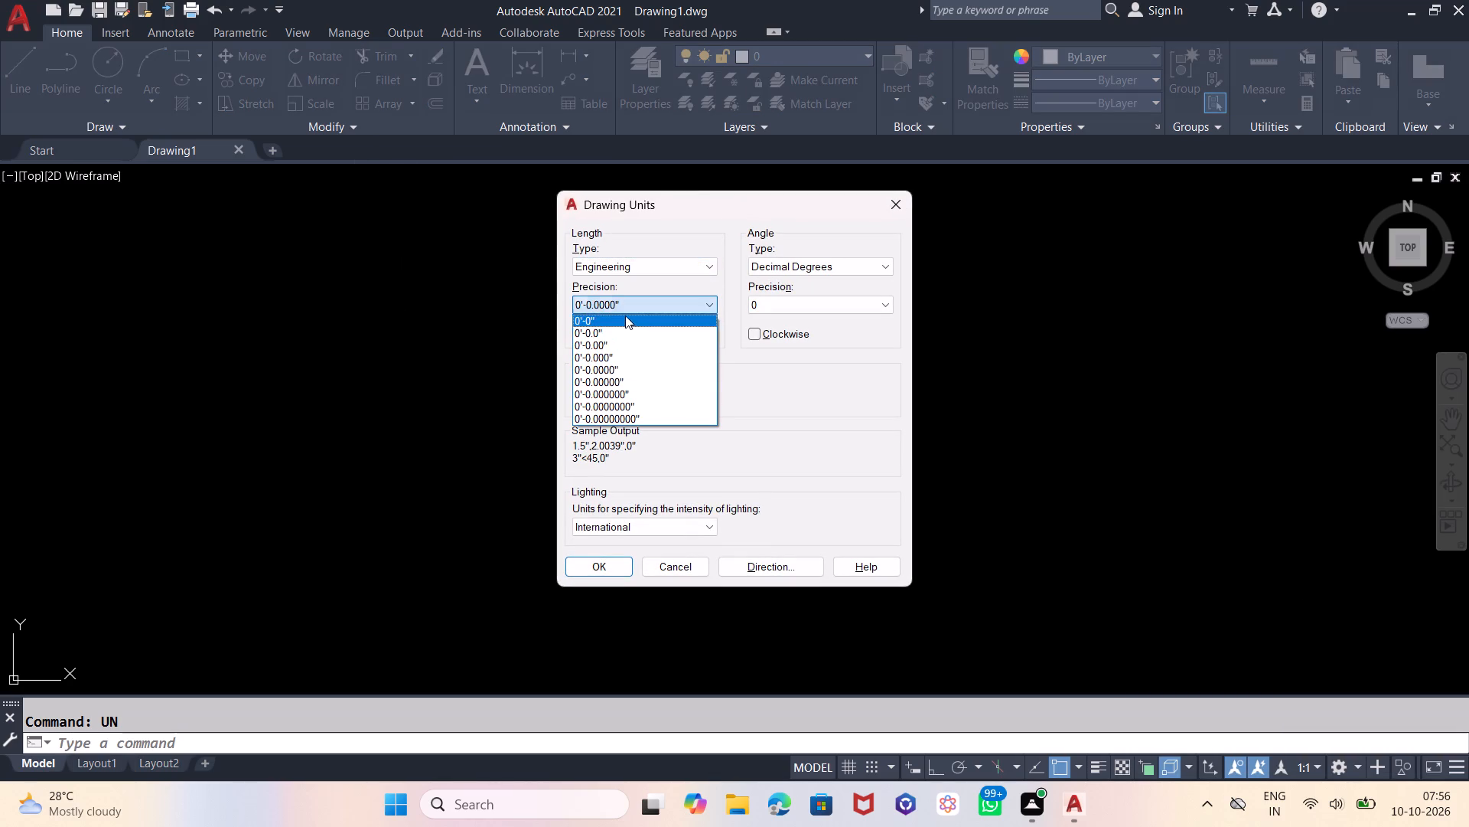
click(625, 329)
click(623, 398)
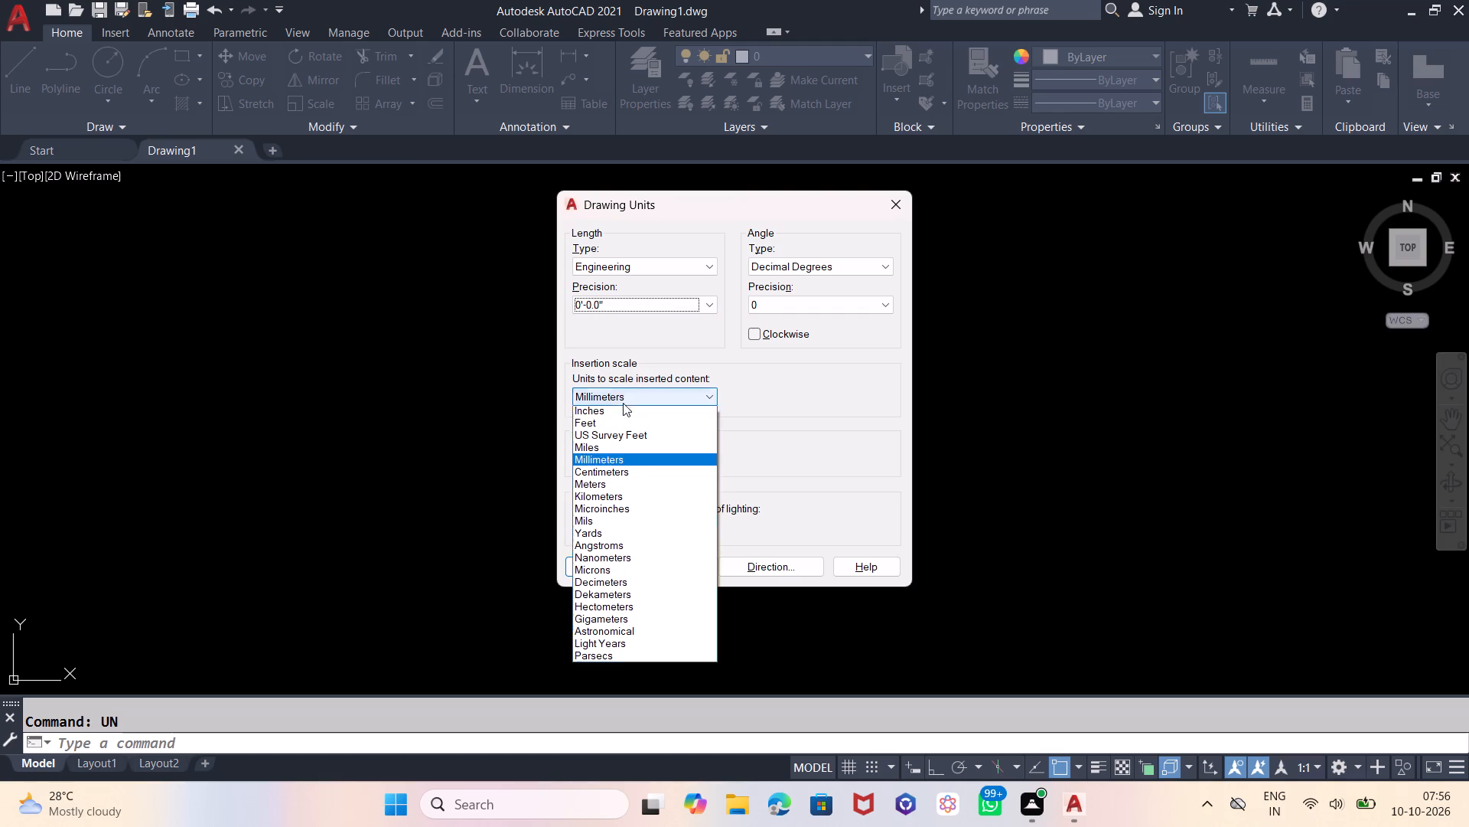
click(623, 421)
click(567, 566)
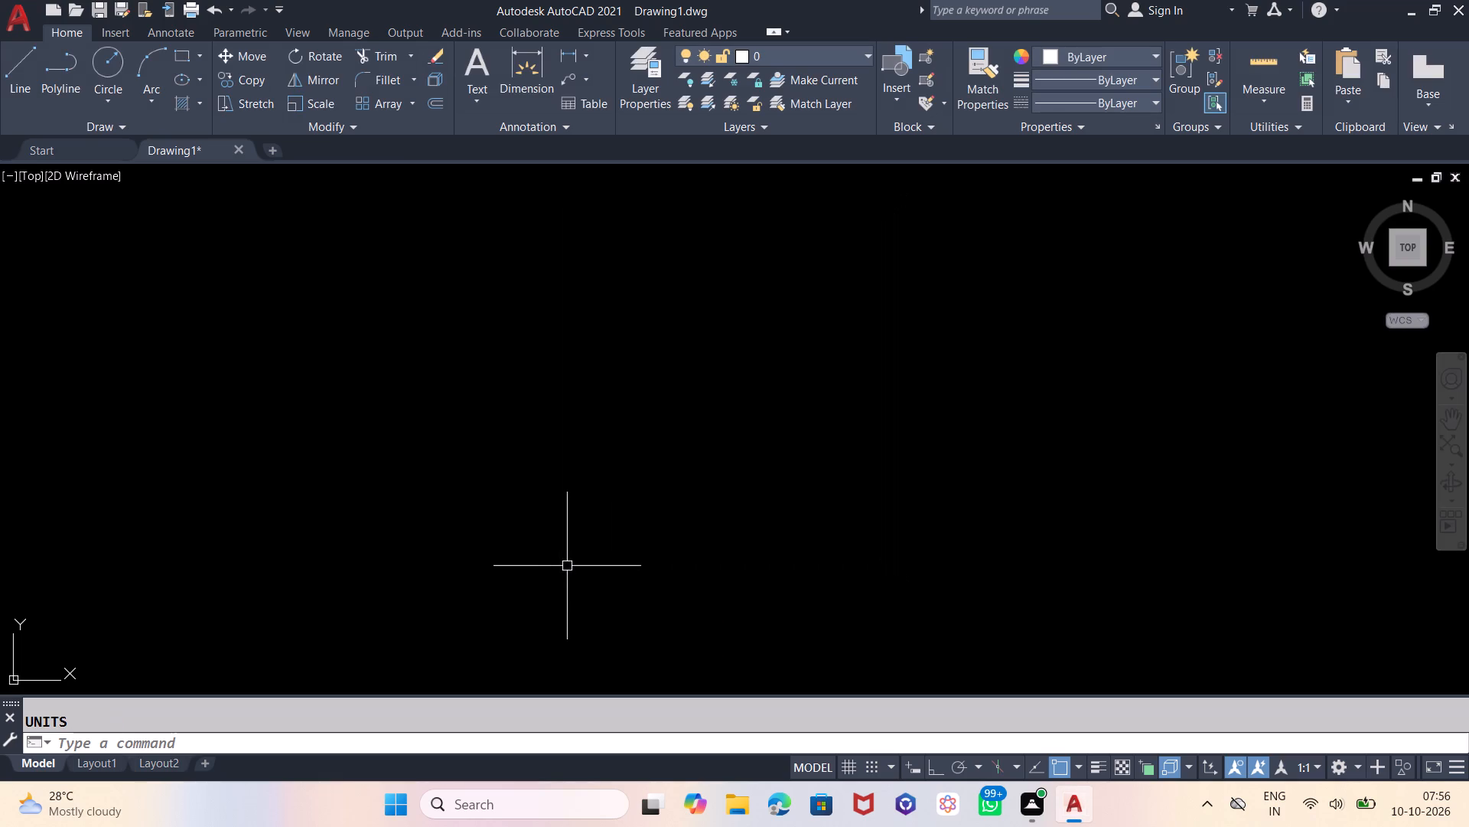
Set the drawing limits with the default lower-left corner and an upper-right corner of 65',65'.
text(LIMITS)
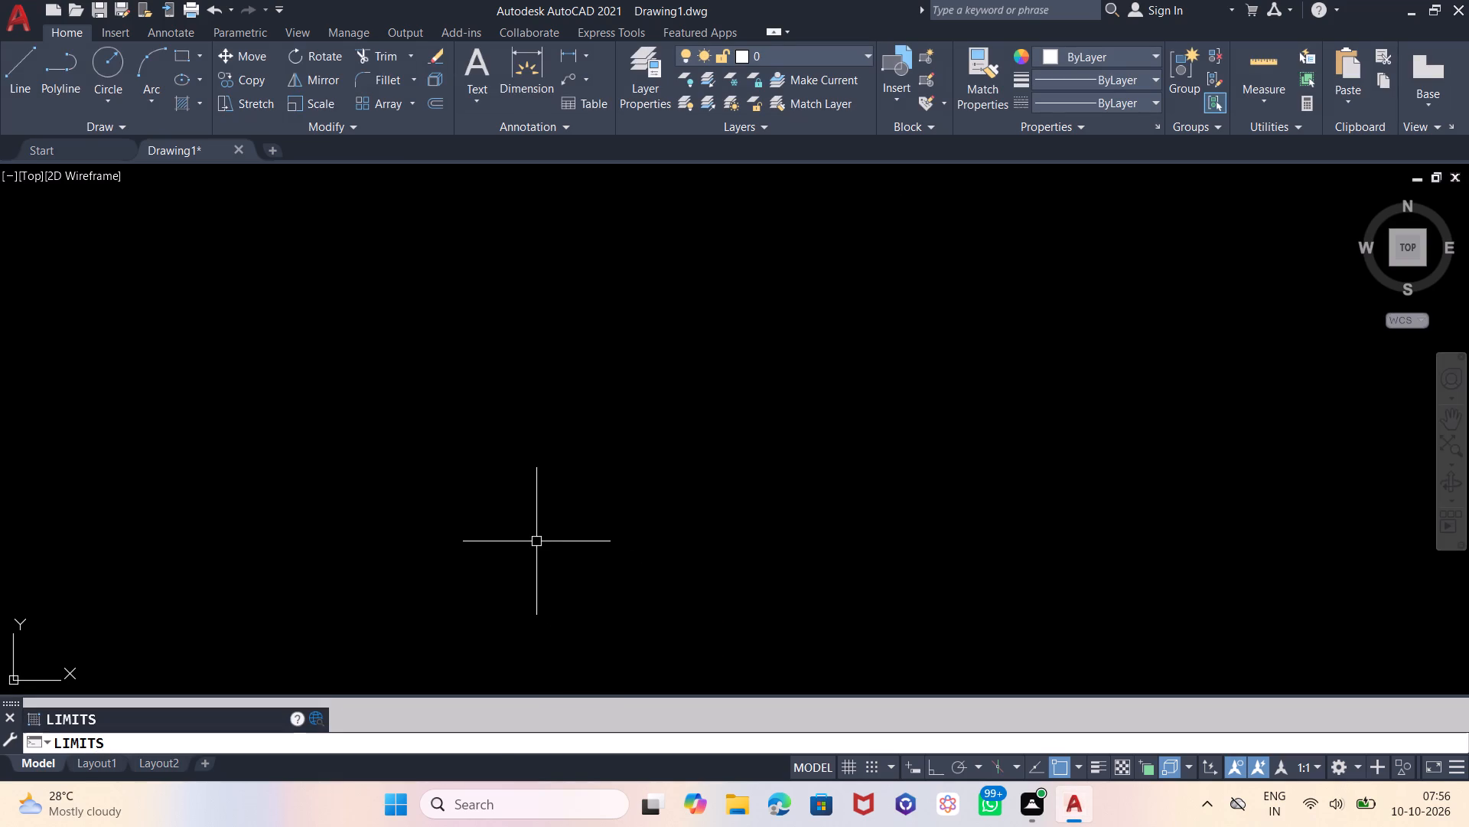
key(Return)
key(Return)
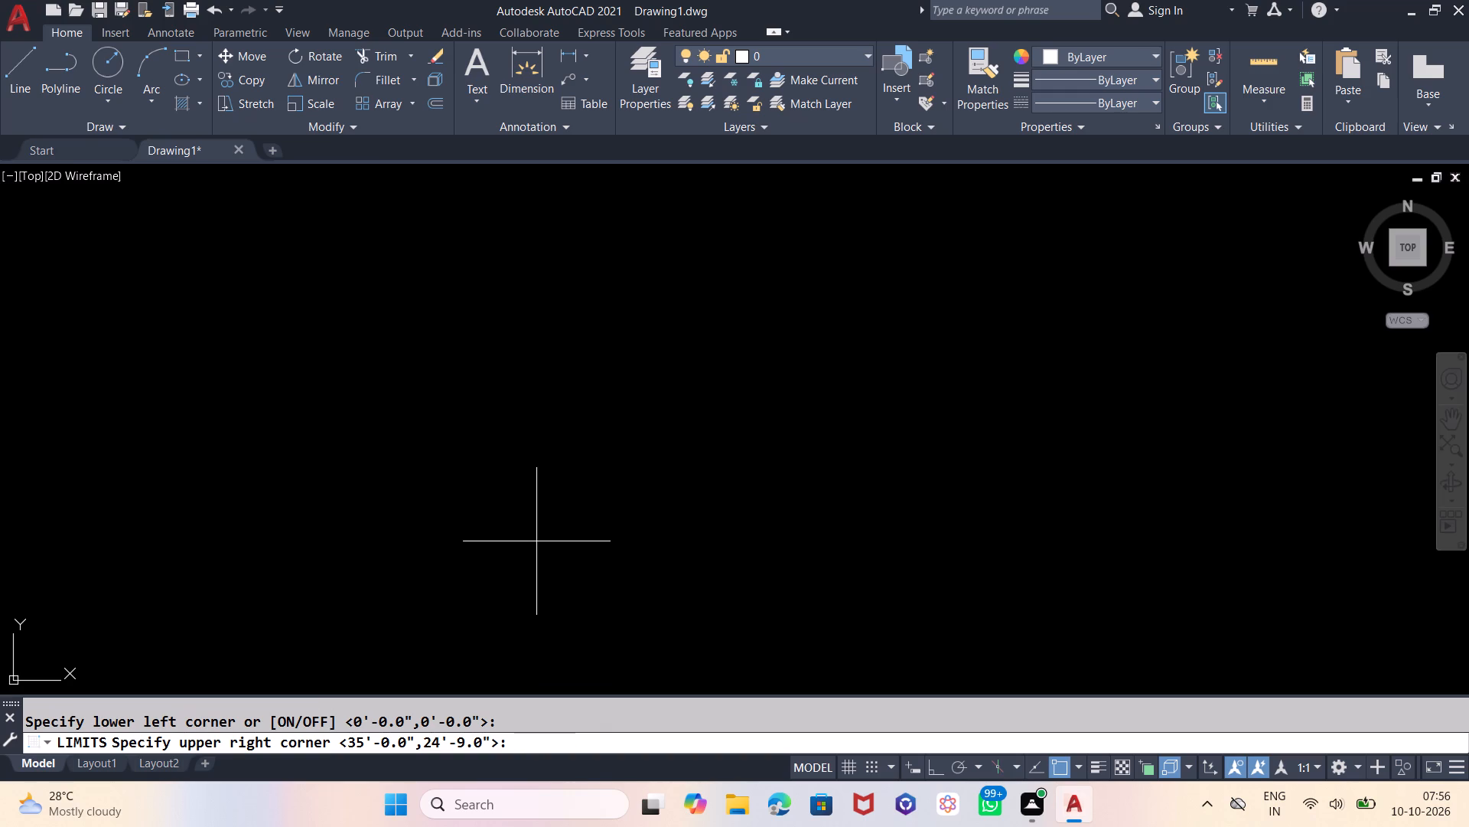
text(60)
key(BackSpace)
text(5')
text(,65')
key(Return)
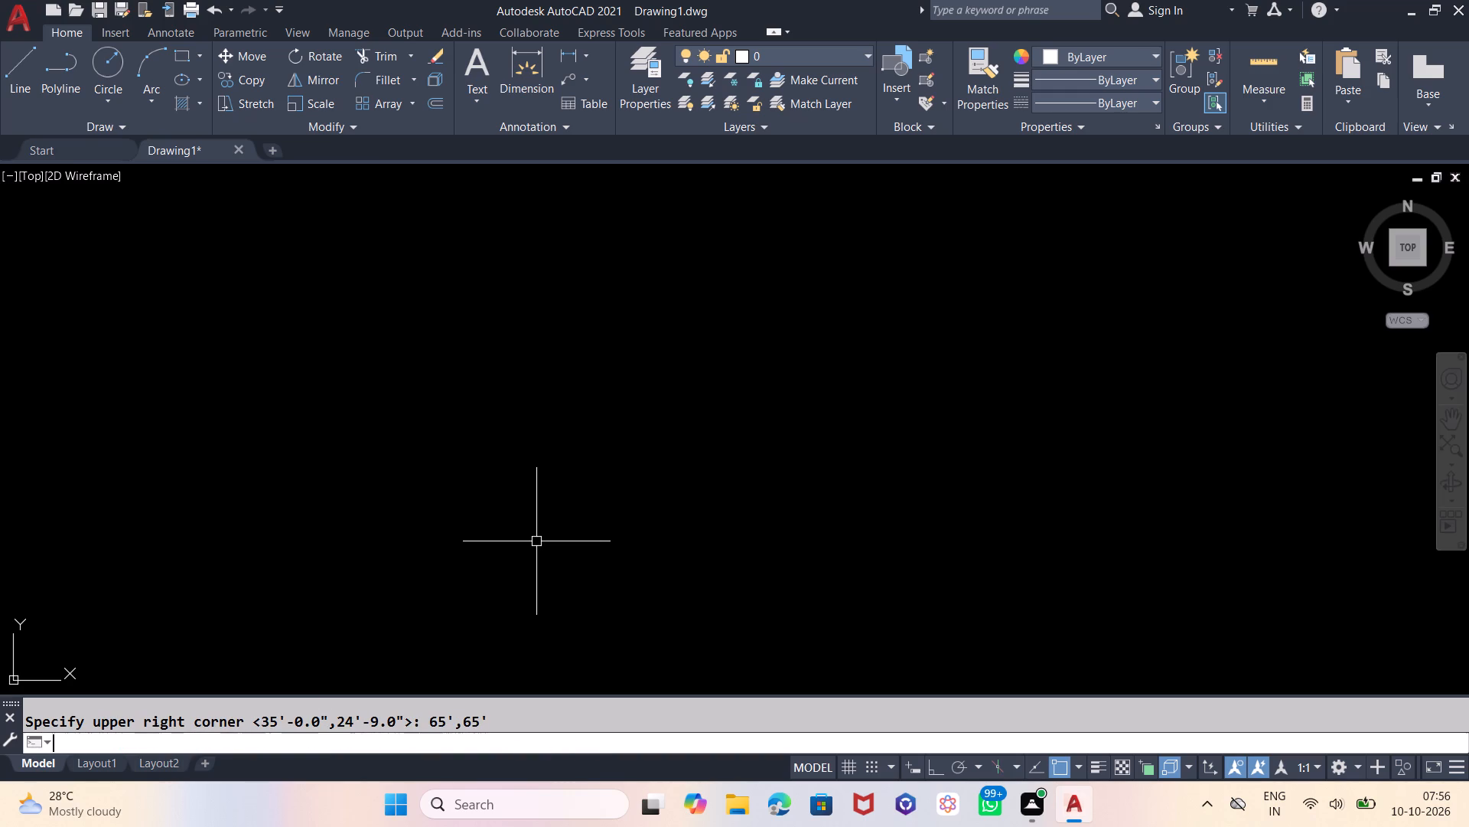
key(z)
key(Return)
key(e)
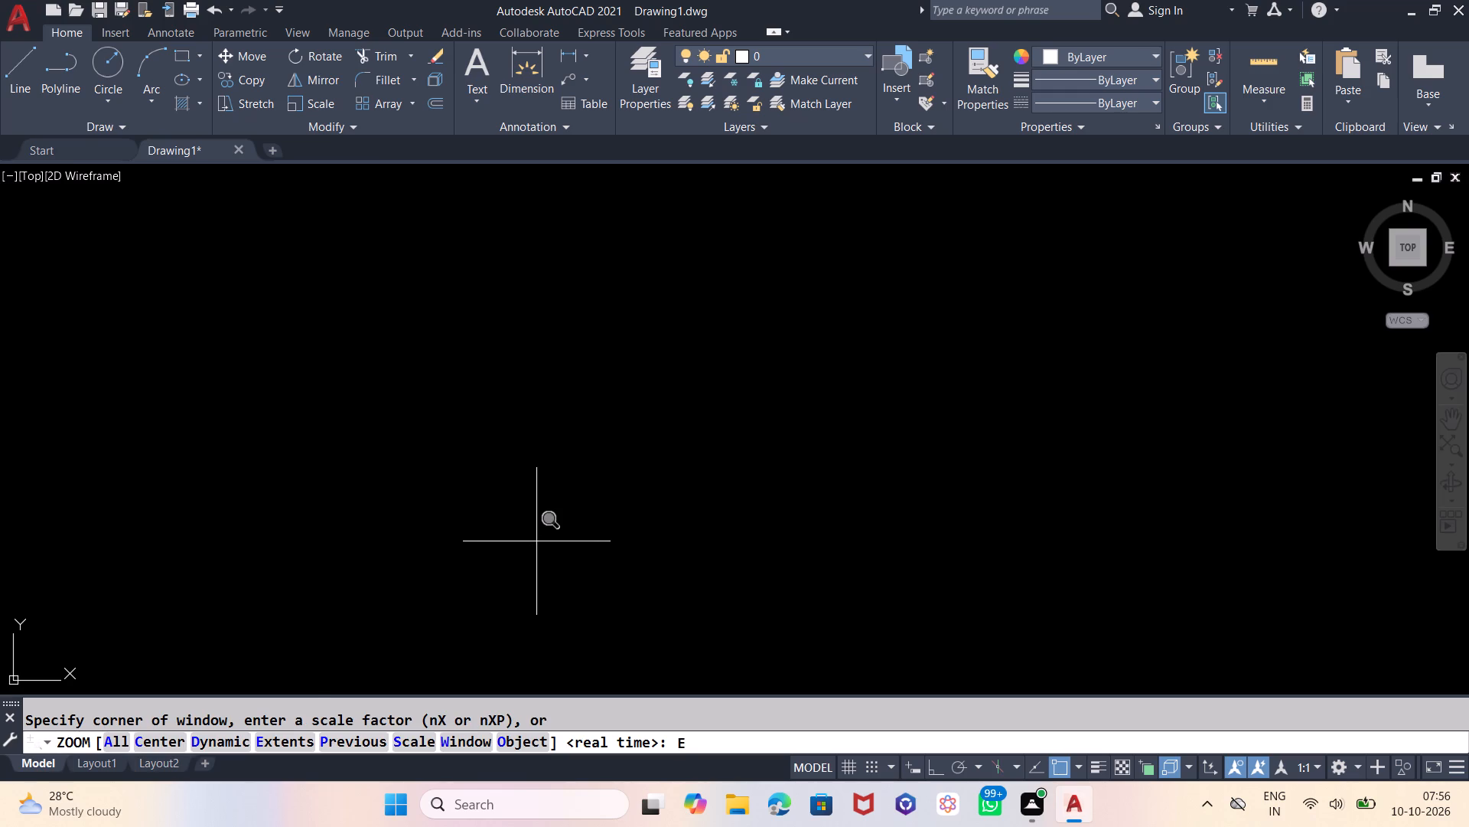
key(Return)
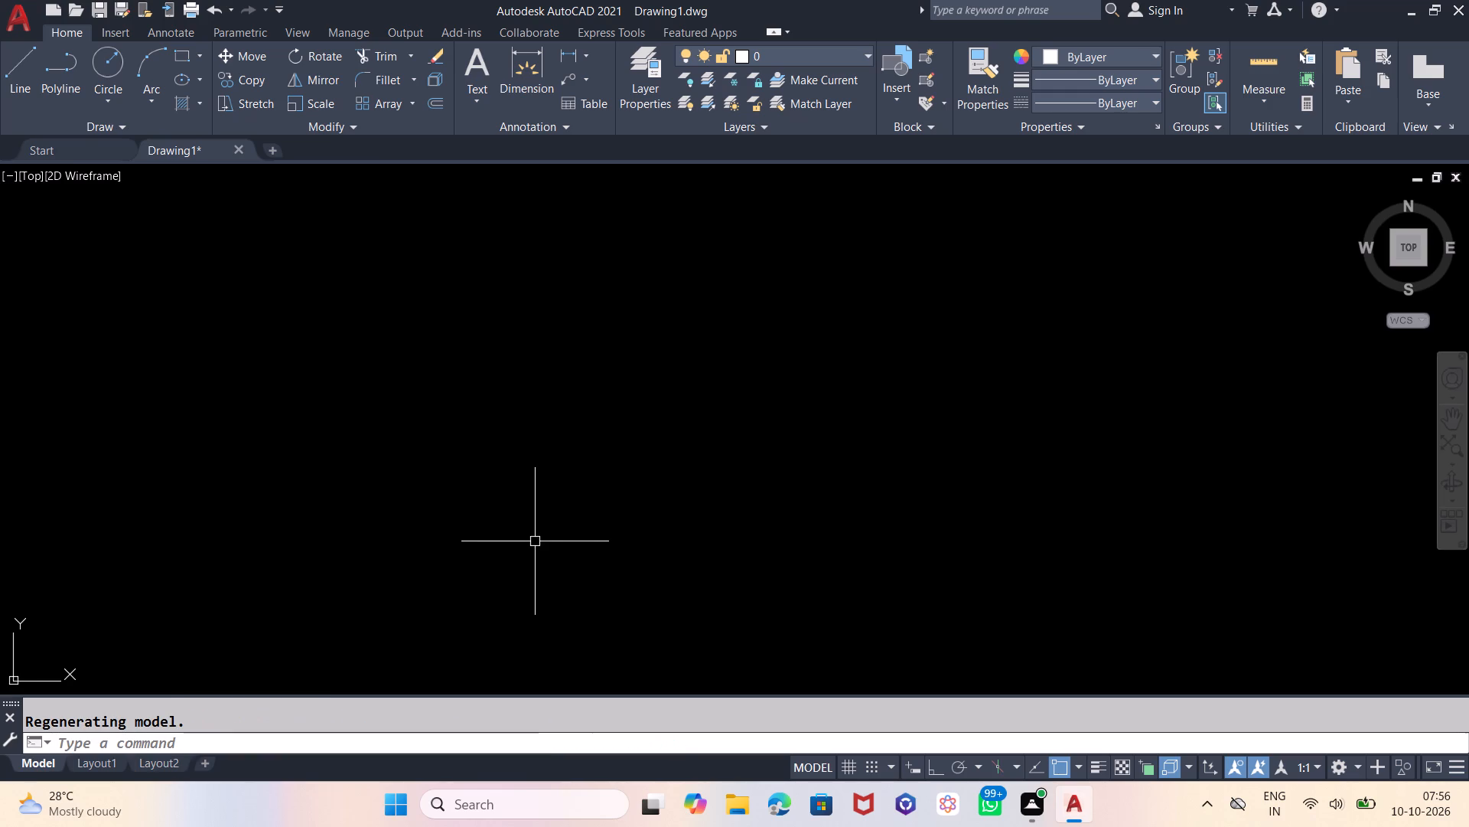
Turn on command log file recording with LOGFILEON.
text(LOGF)
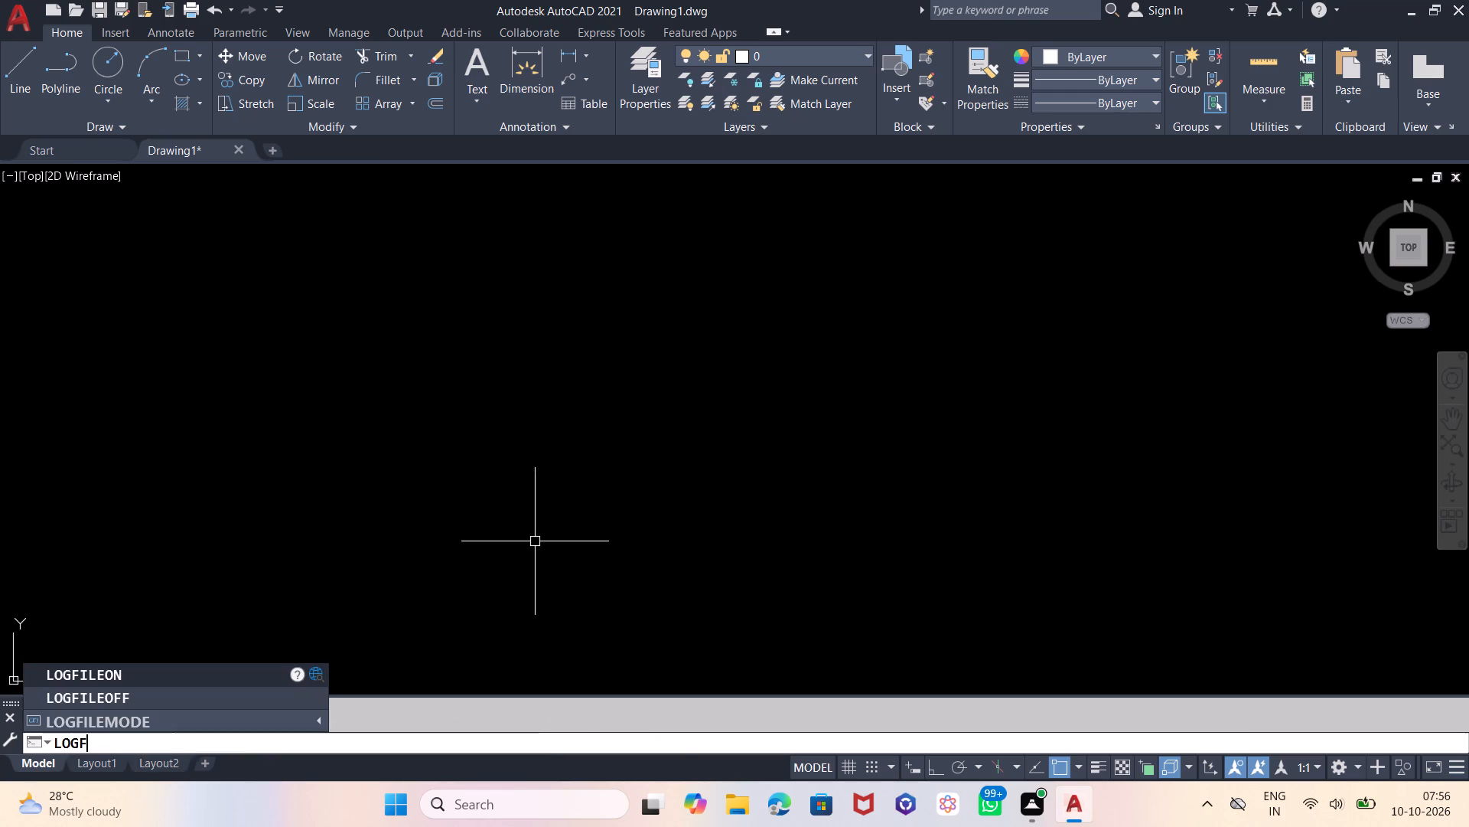
text(ILEON)
key(Return)
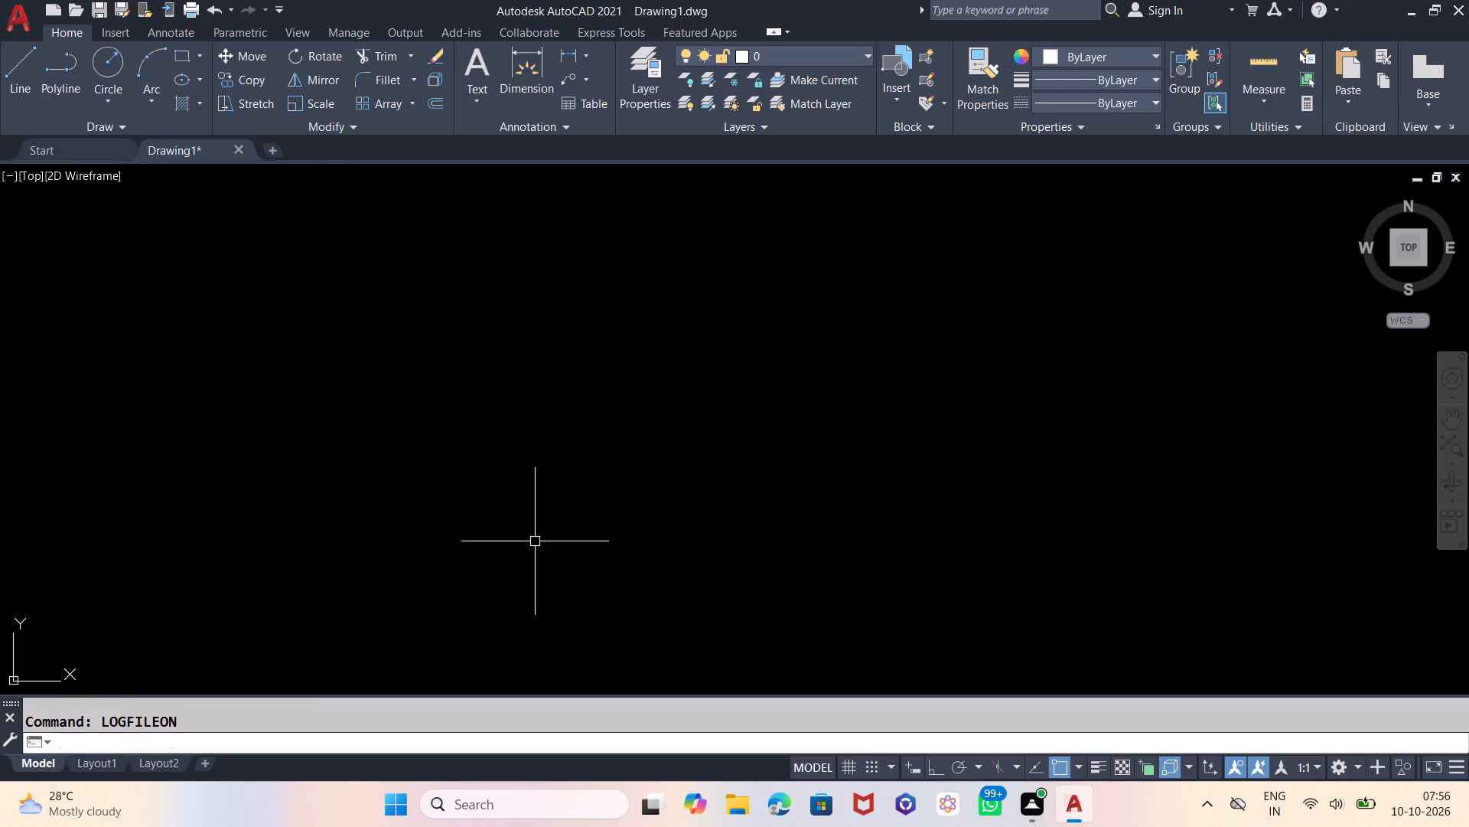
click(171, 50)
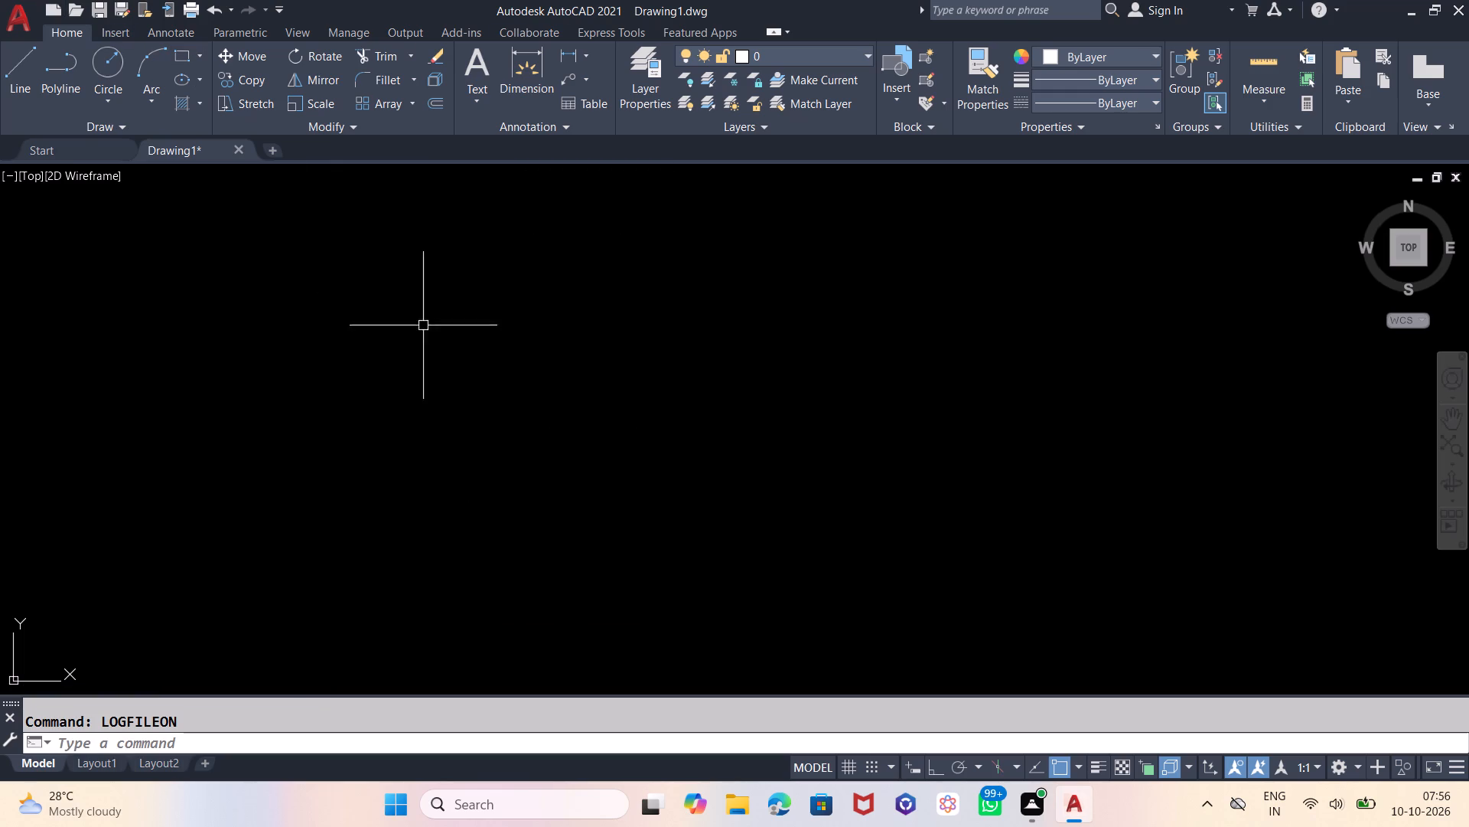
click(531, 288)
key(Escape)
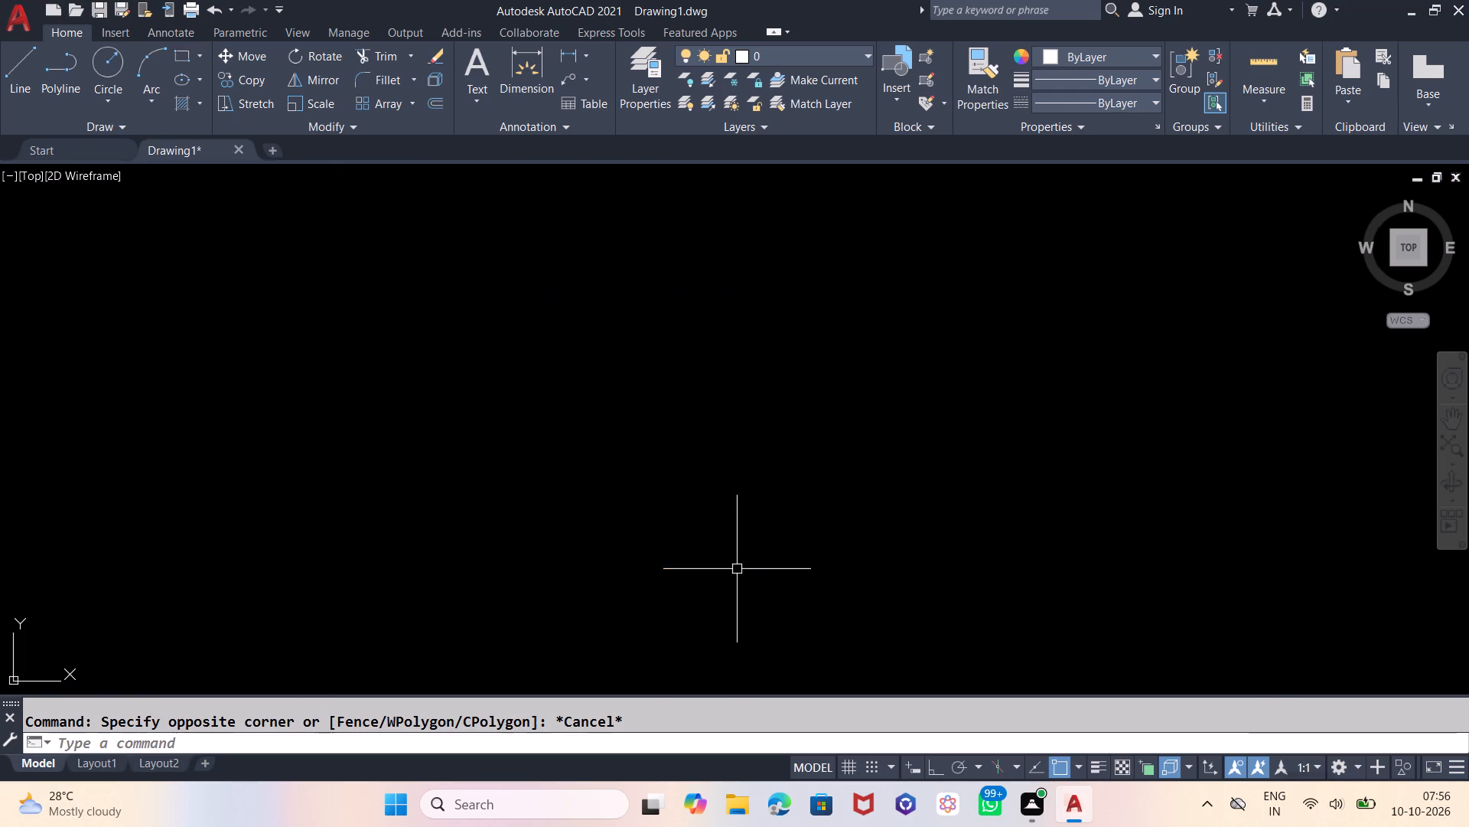
Draw a rectangle 30' wide and 40' high as the outer boundary of the plan.
click(186, 48)
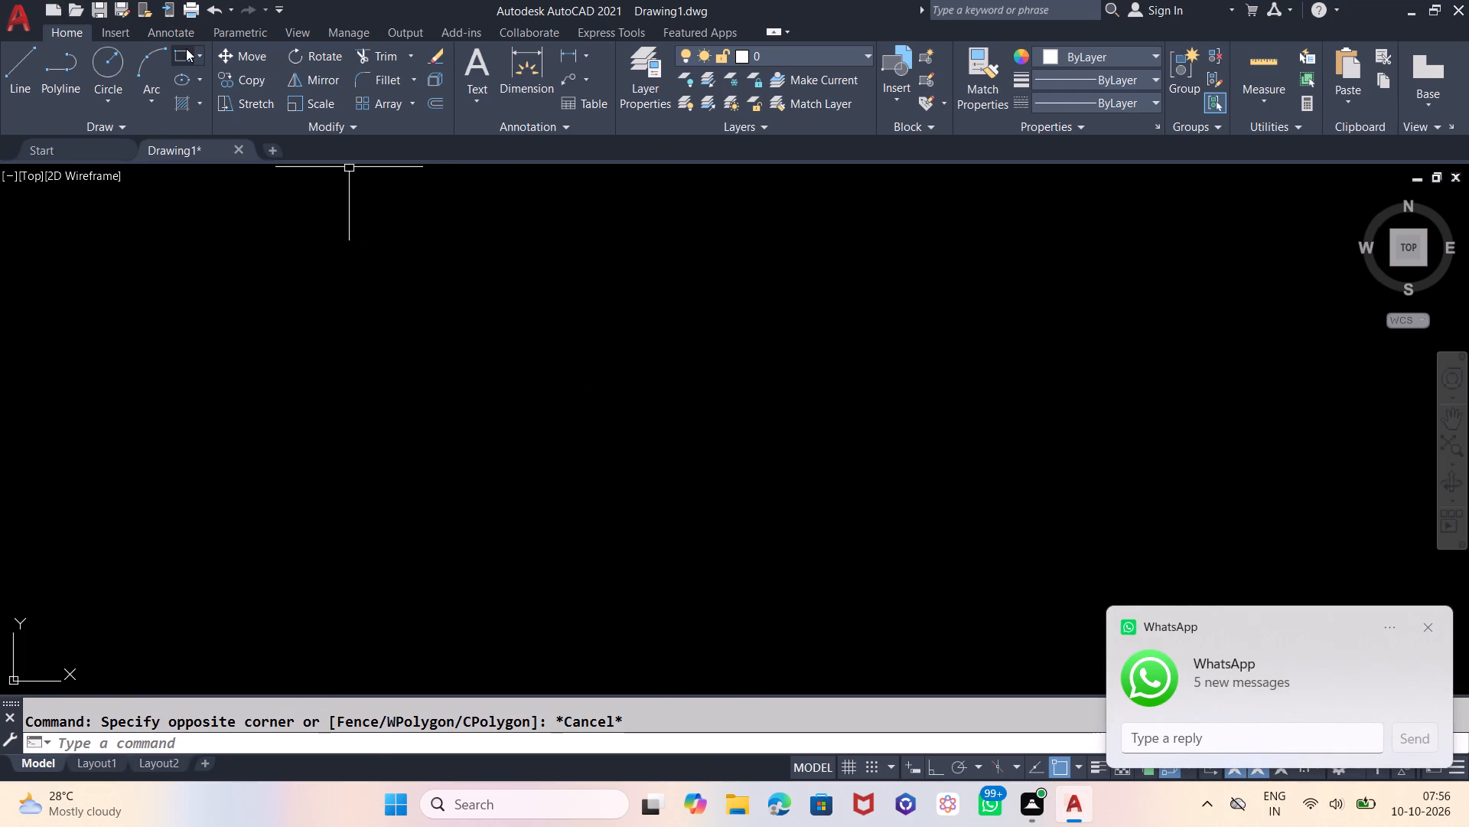
drag(434, 282, 453, 285)
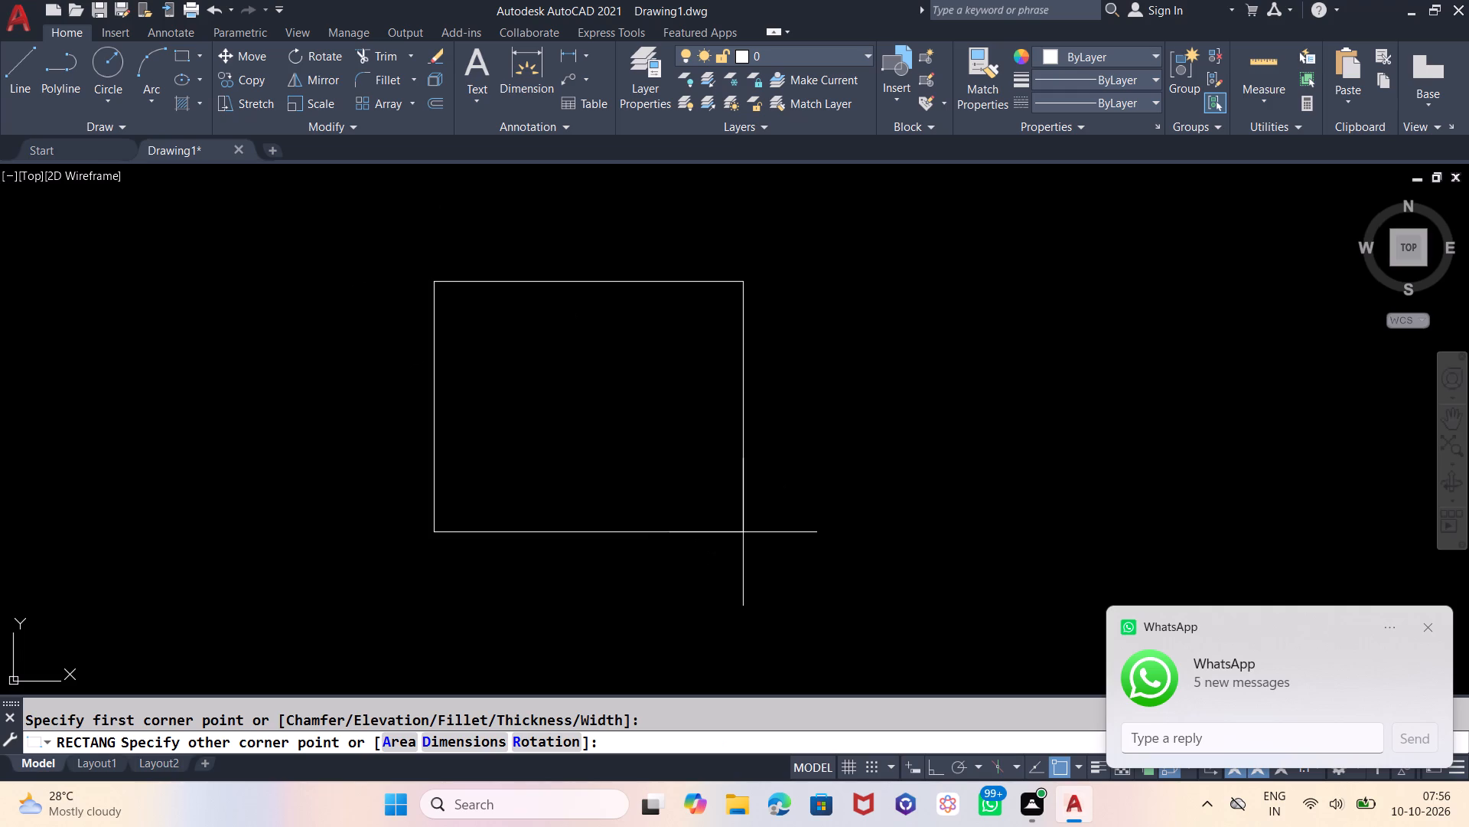
key(shift+at)
text(30',)
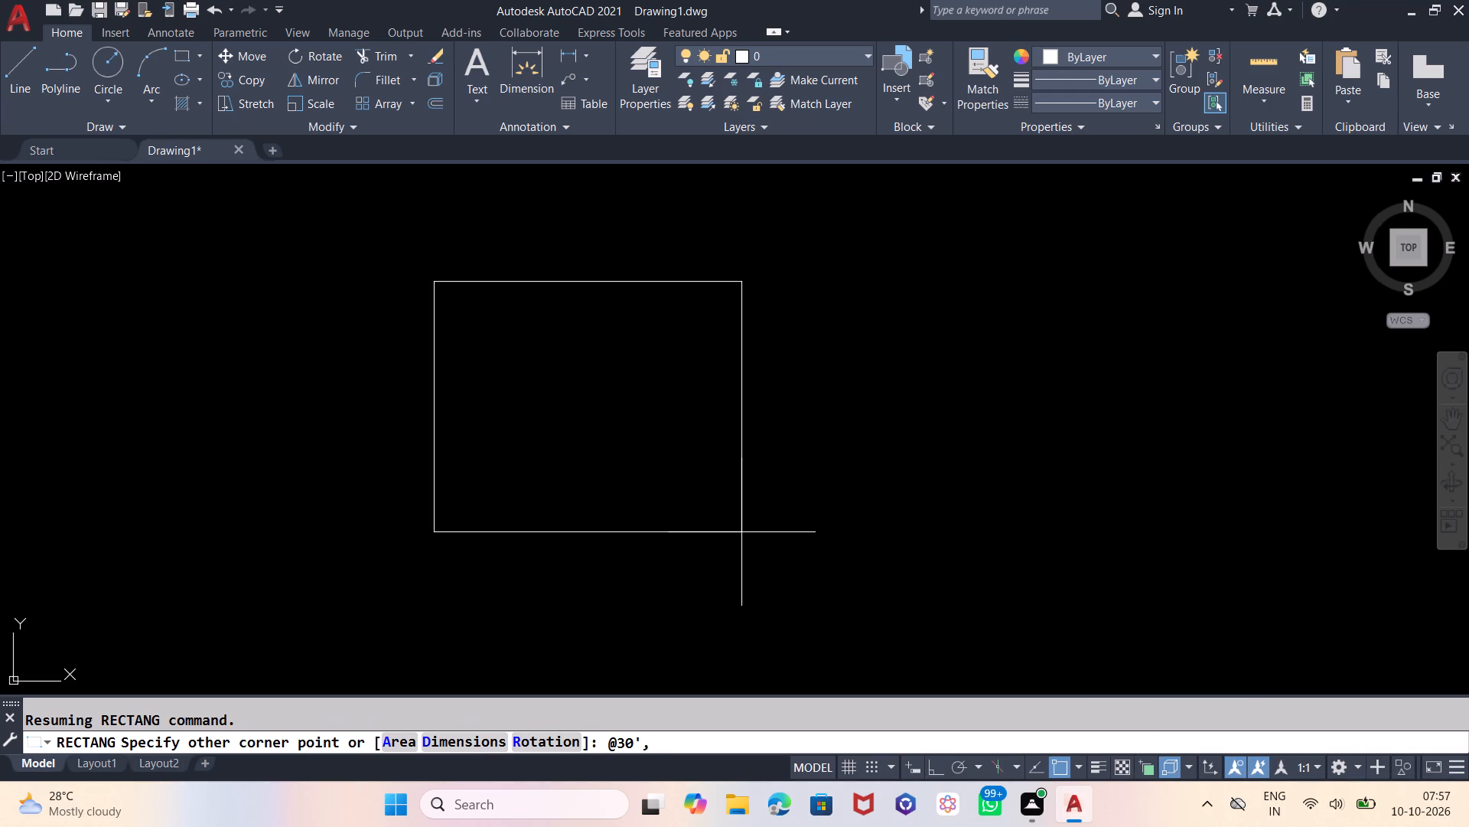
text(40')
key(Return)
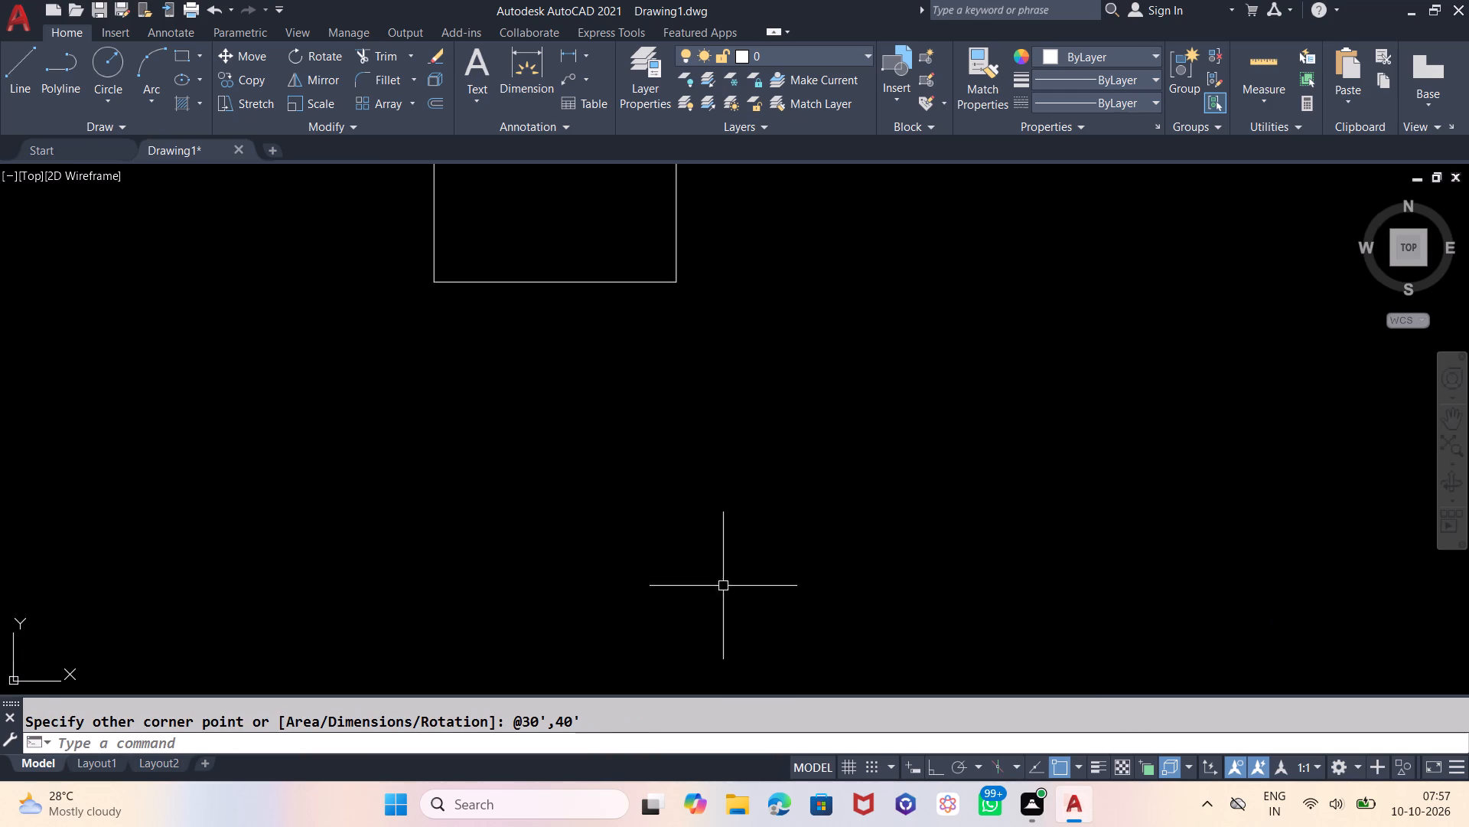
Set the UCS icon to the Noorigin option so it is not shown at the drawing origin.
scroll(734, 600, down, 1)
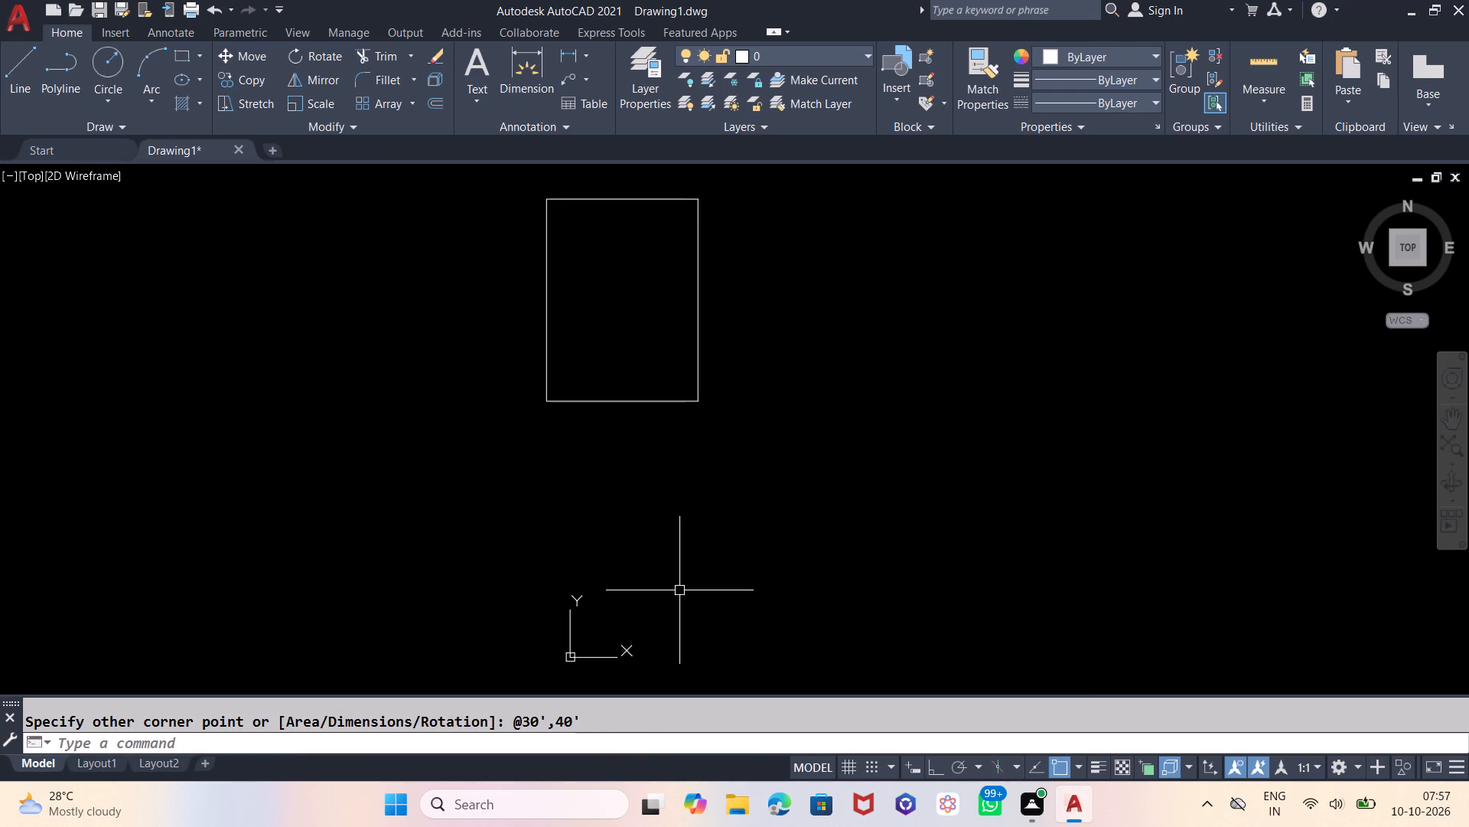
text(UCSICON)
key(Return)
key(n)
key(Return)
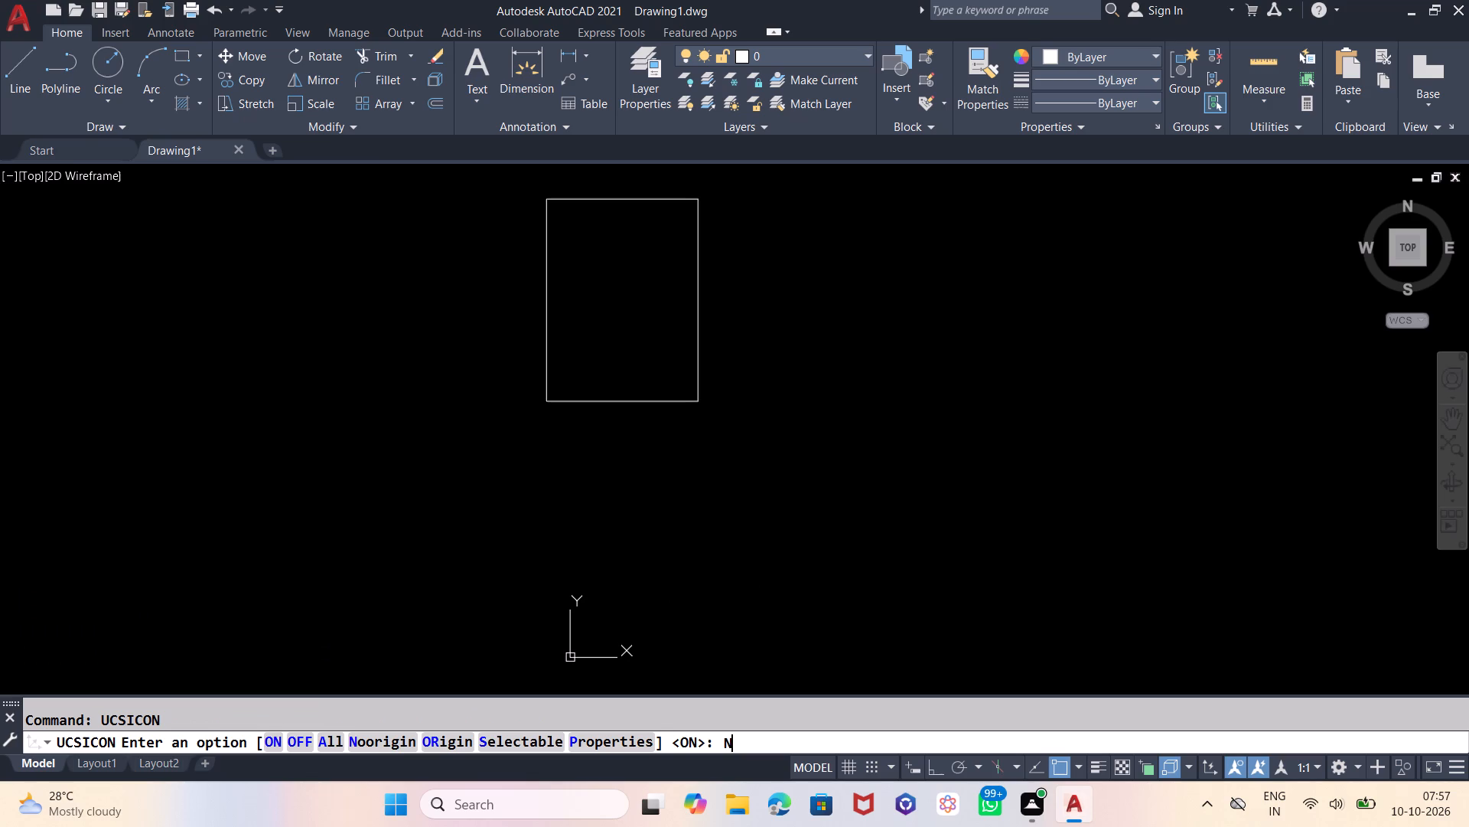
Offset the 30' by 40' rectangle inward by 9" to form the outer wall thickness.
scroll(648, 597, down, 1)
scroll(578, 395, up, 1)
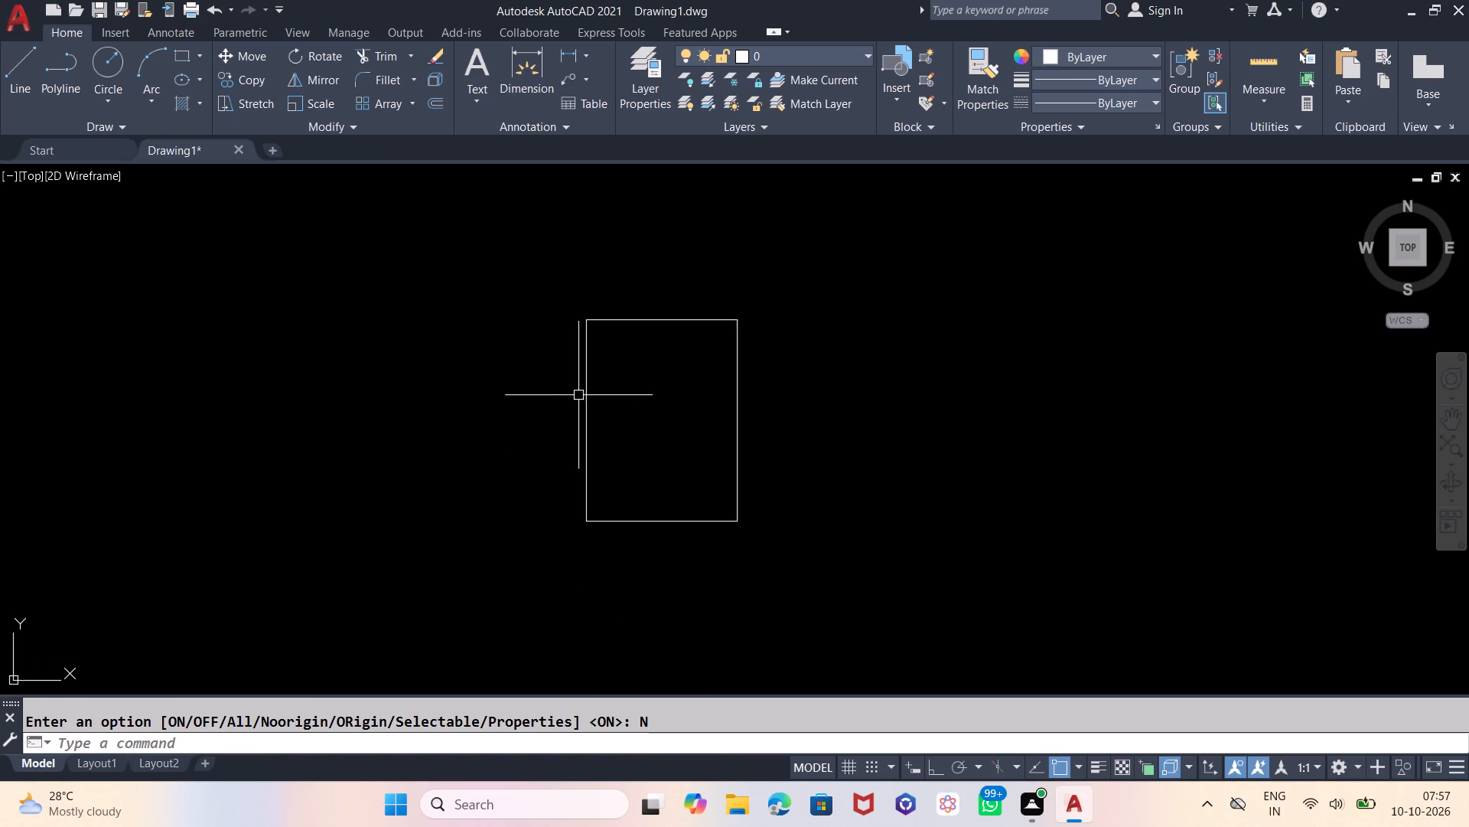
scroll(578, 395, up, 1)
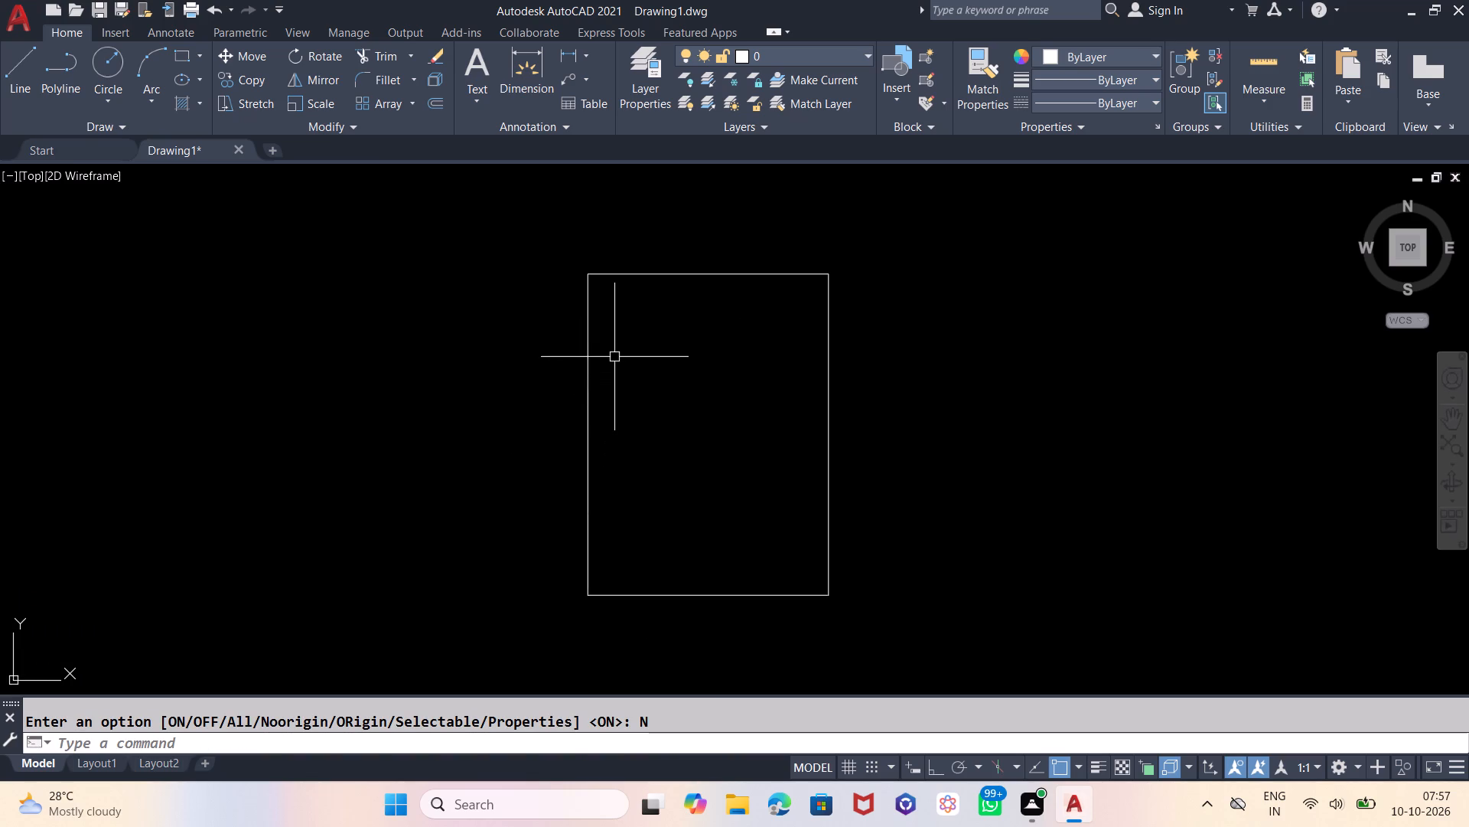
key(o)
key(Return)
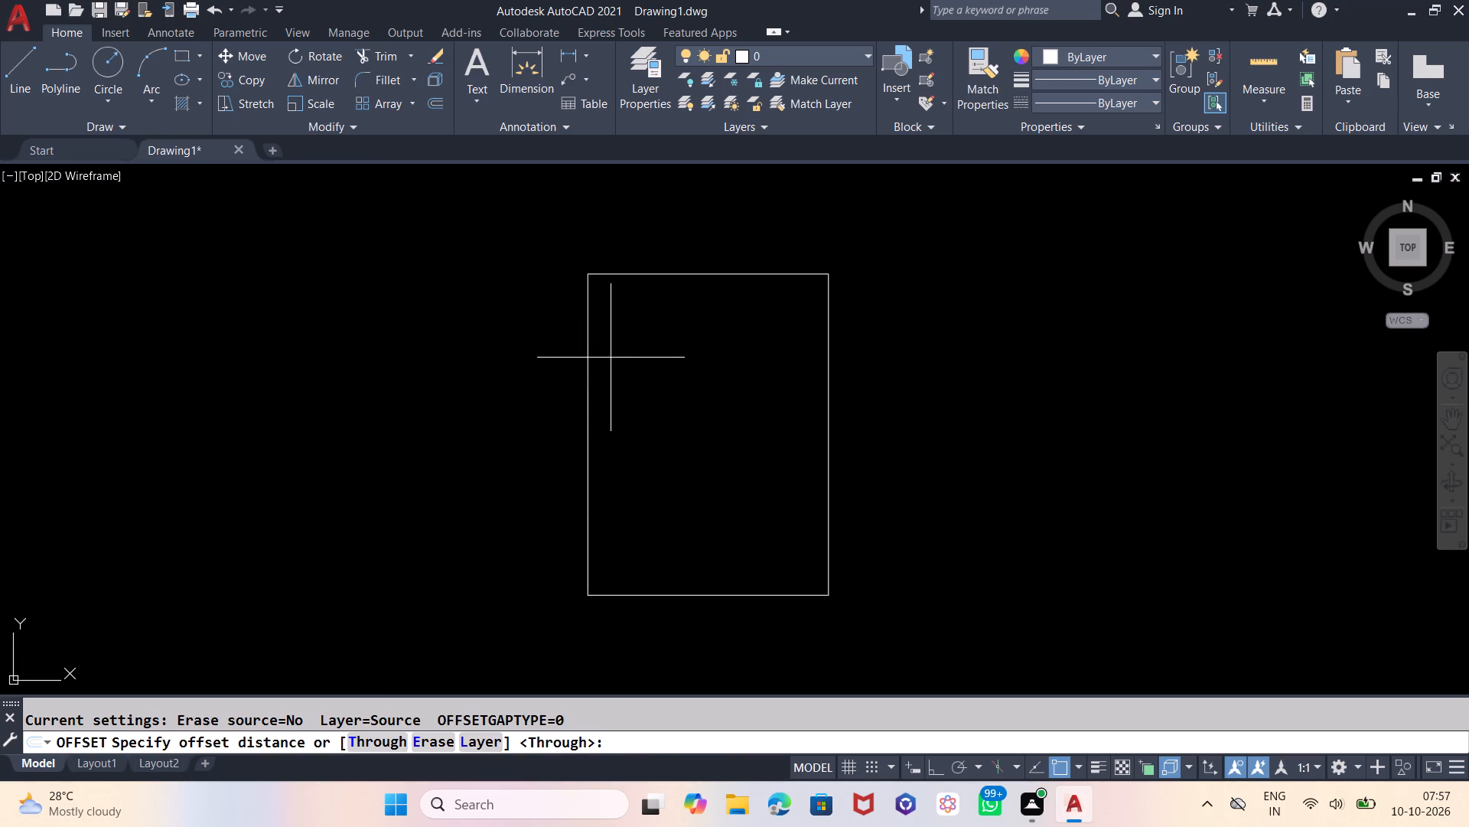
key(9)
key(Return)
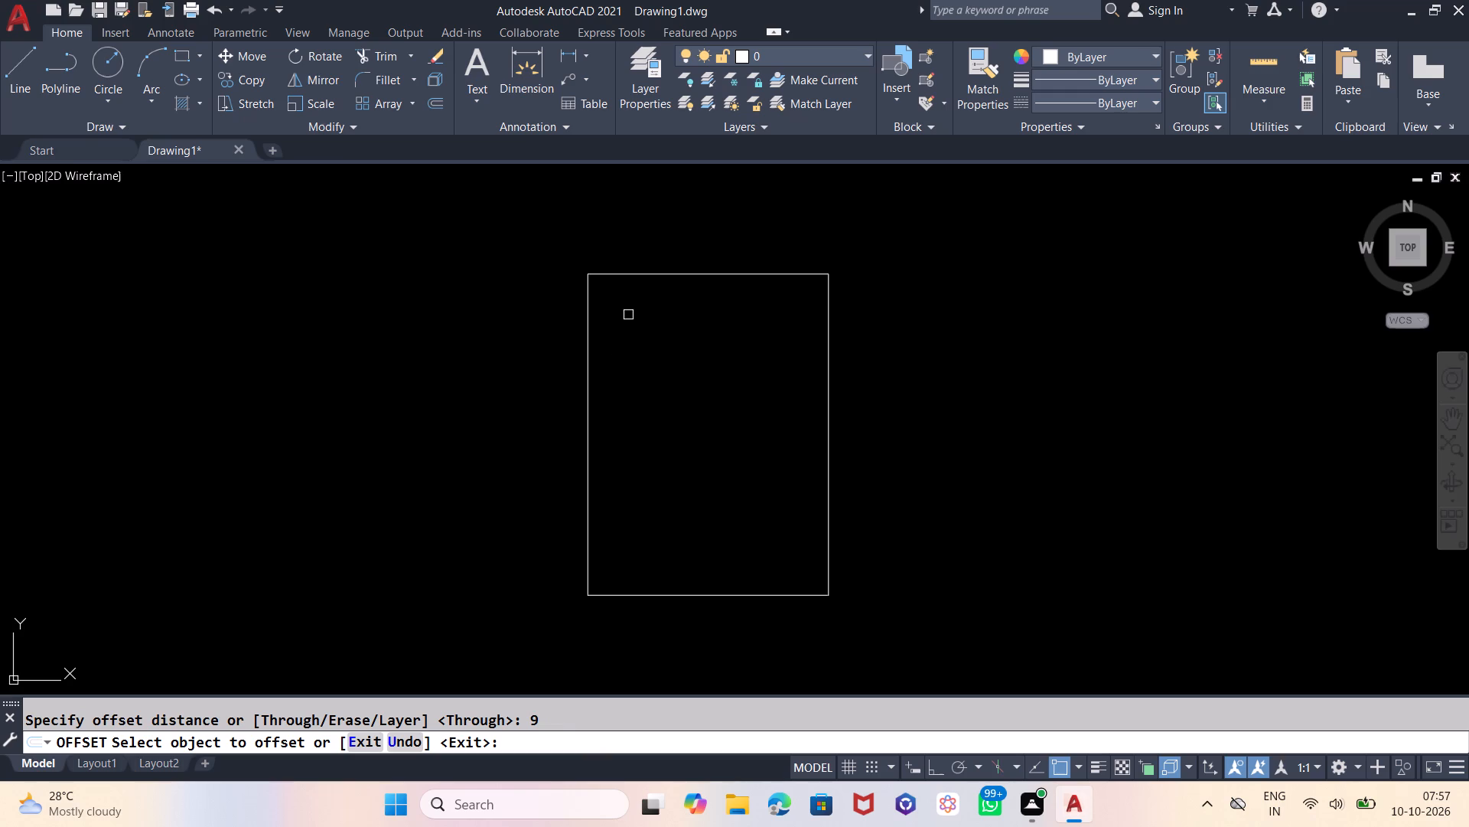
click(666, 274)
click(670, 384)
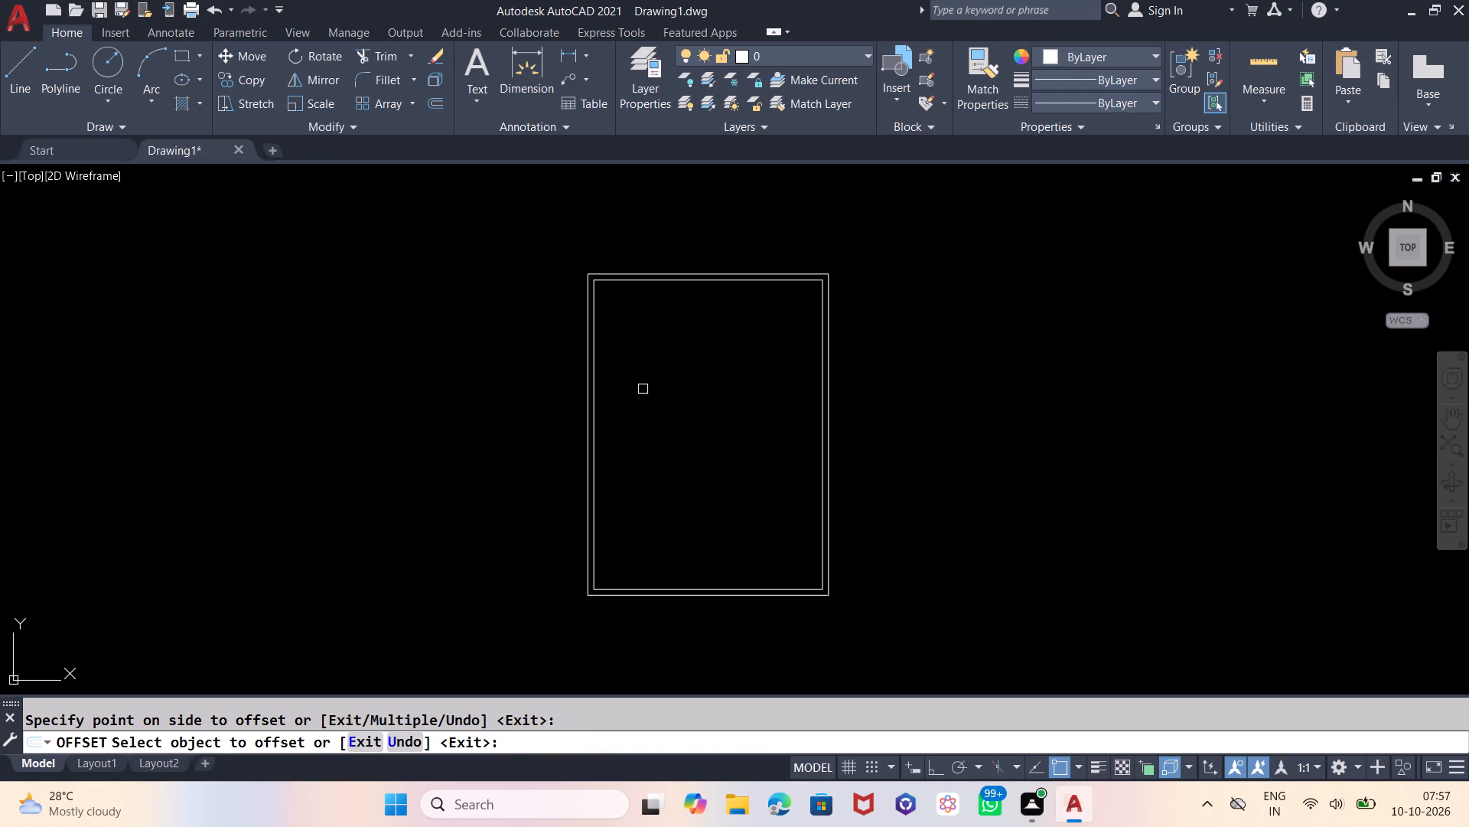
key(Escape)
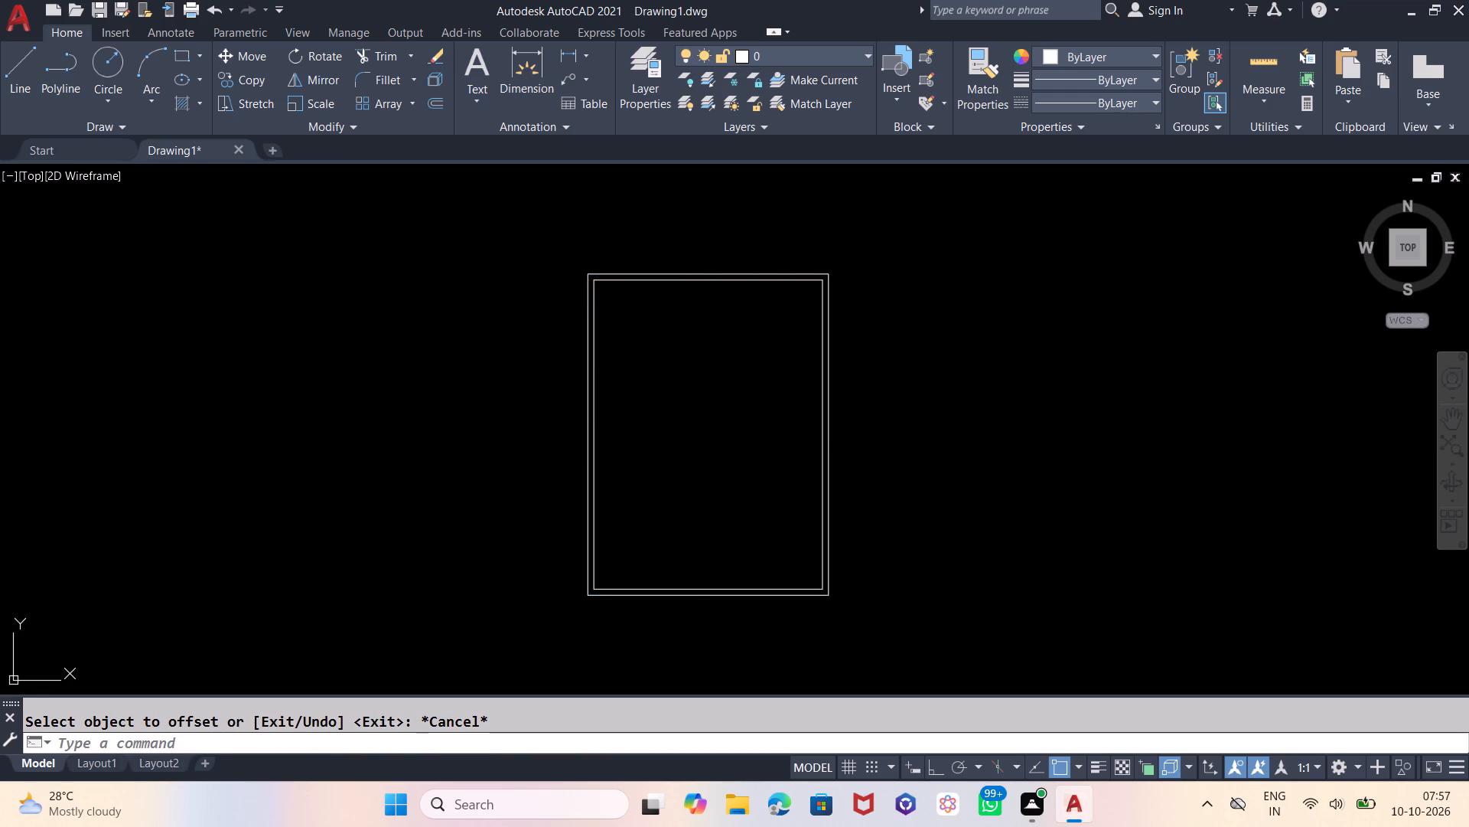
Explode the inner offset rectangle into separate lines.
click(606, 280)
key(x)
key(Return)
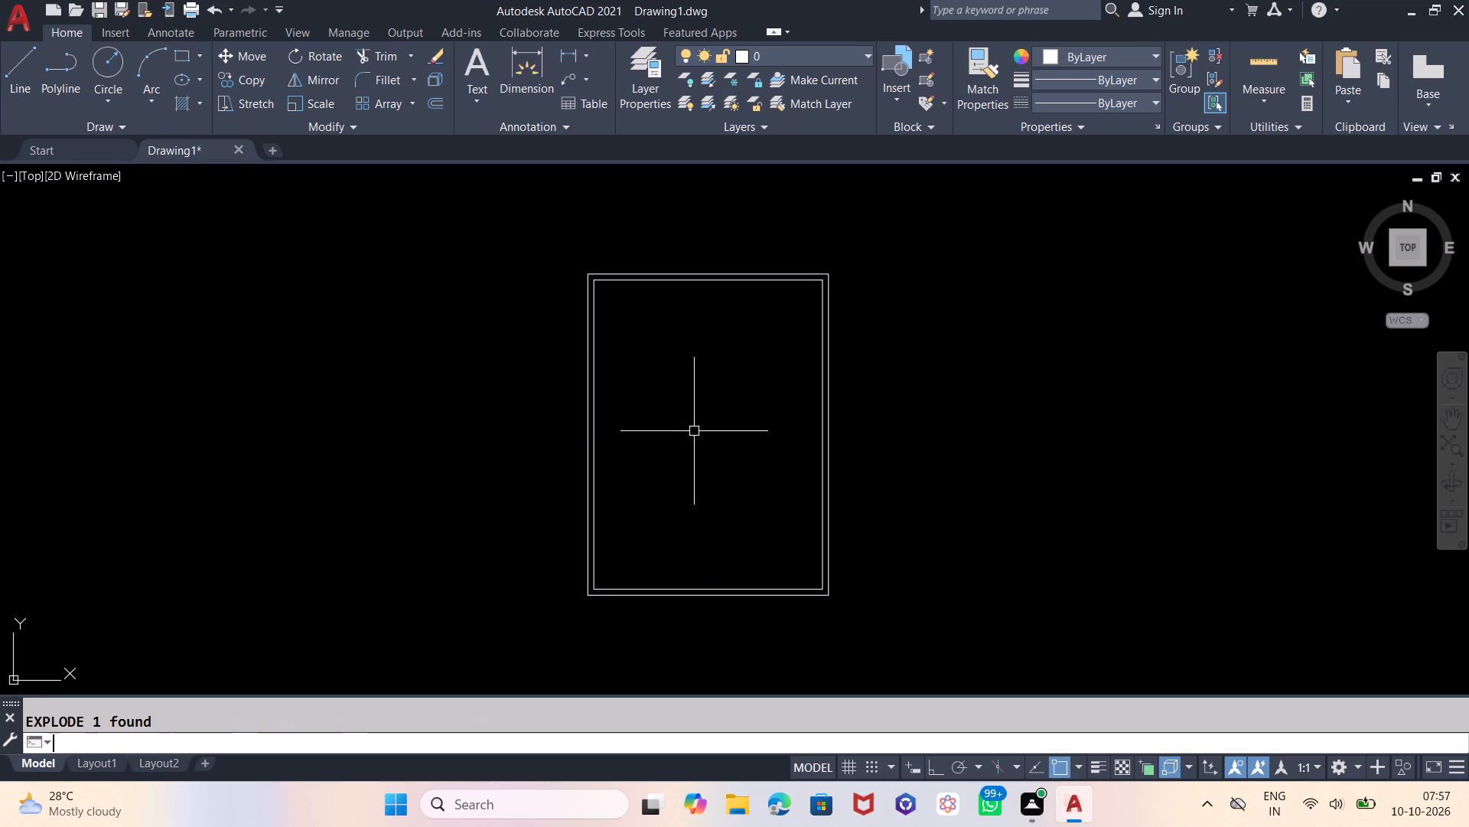
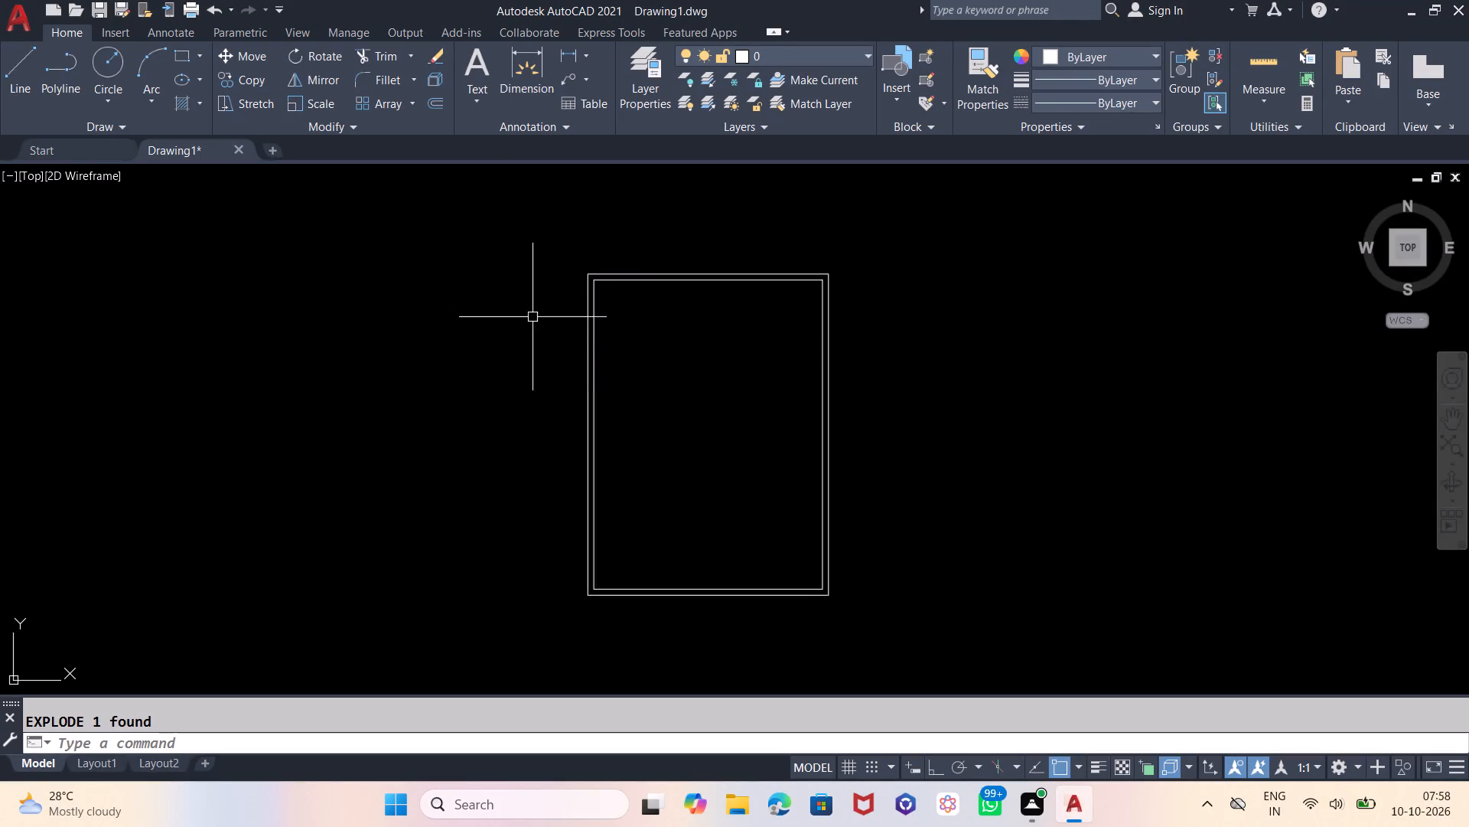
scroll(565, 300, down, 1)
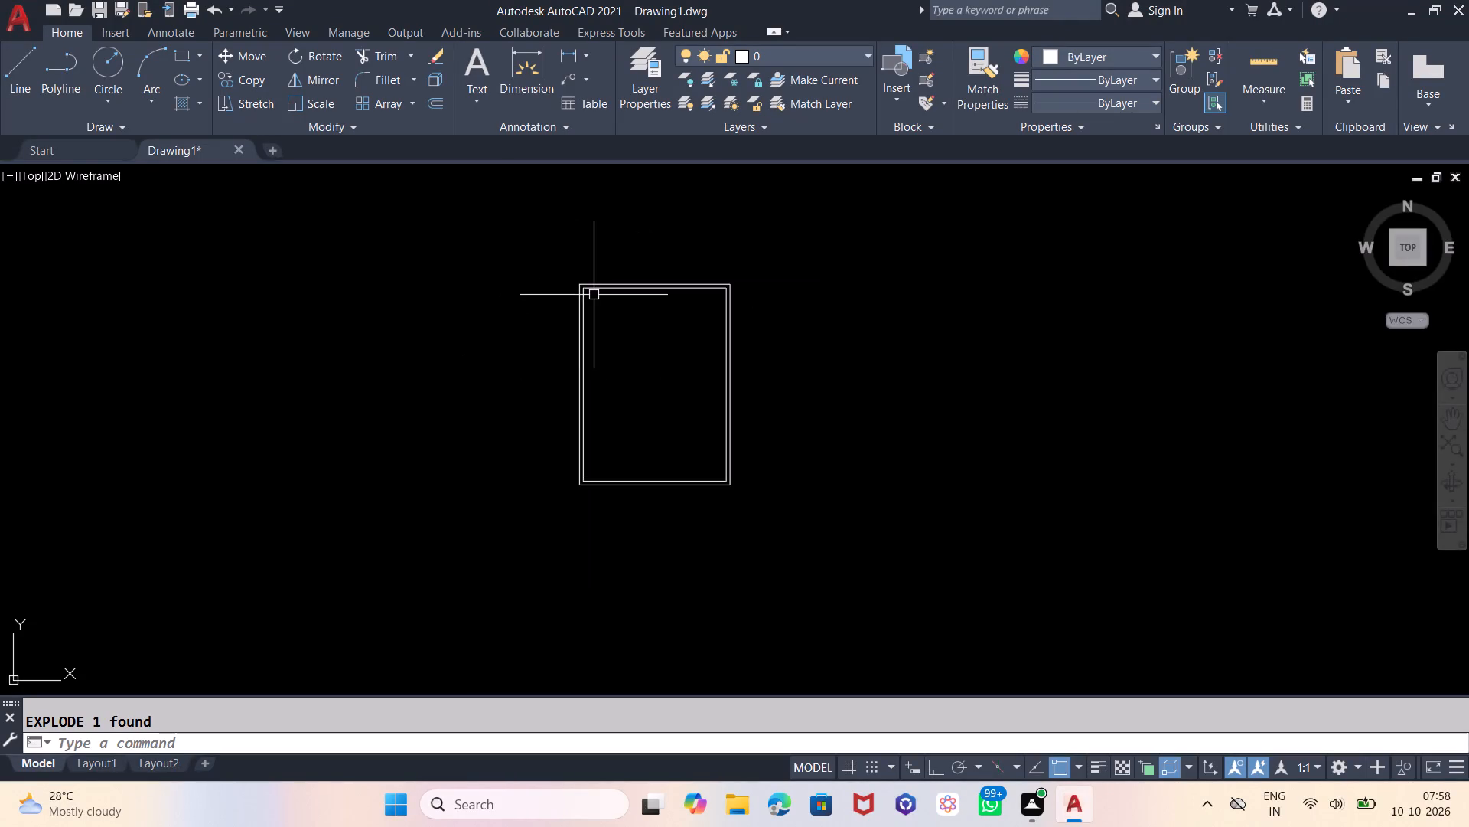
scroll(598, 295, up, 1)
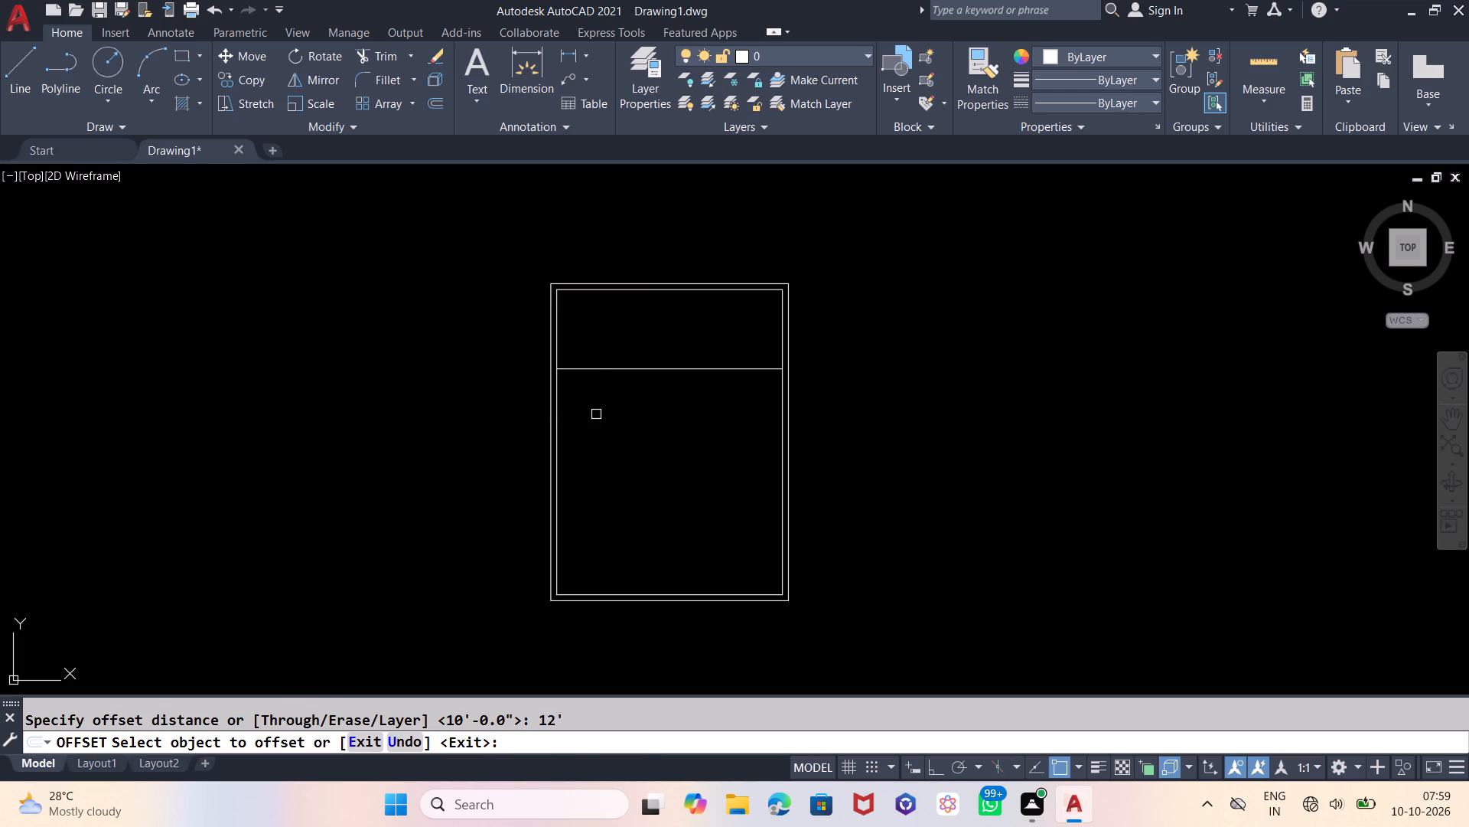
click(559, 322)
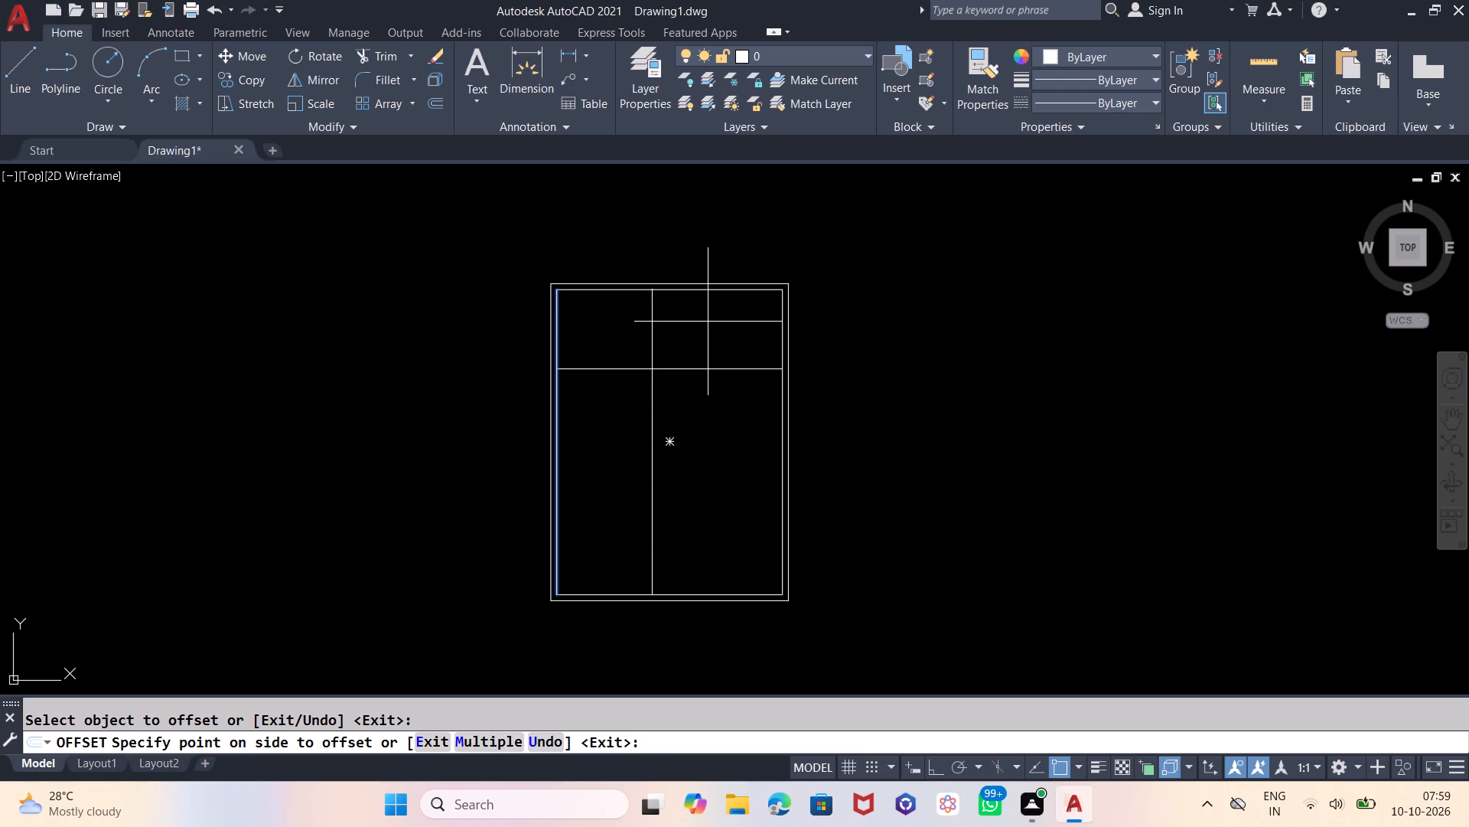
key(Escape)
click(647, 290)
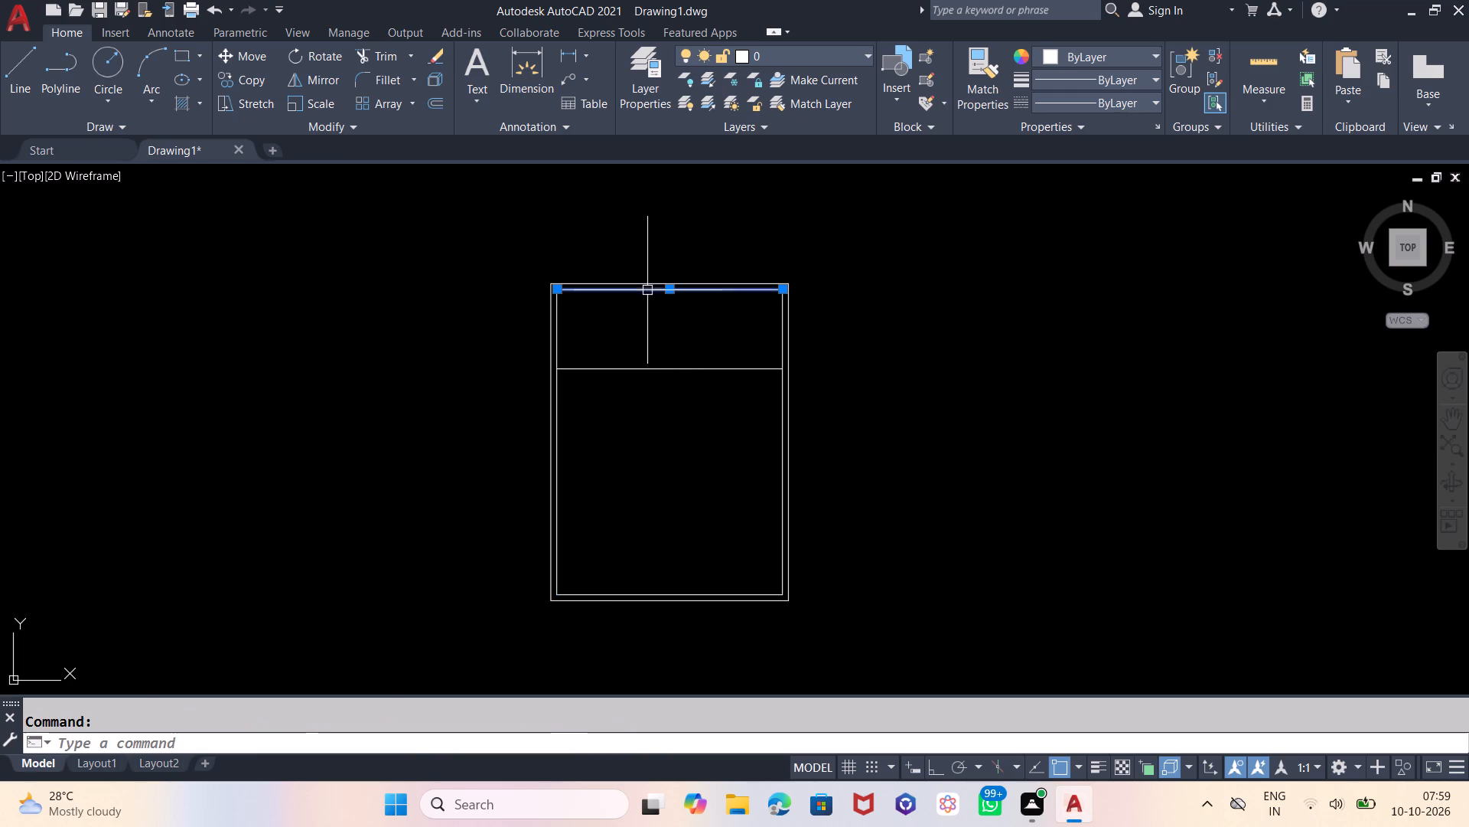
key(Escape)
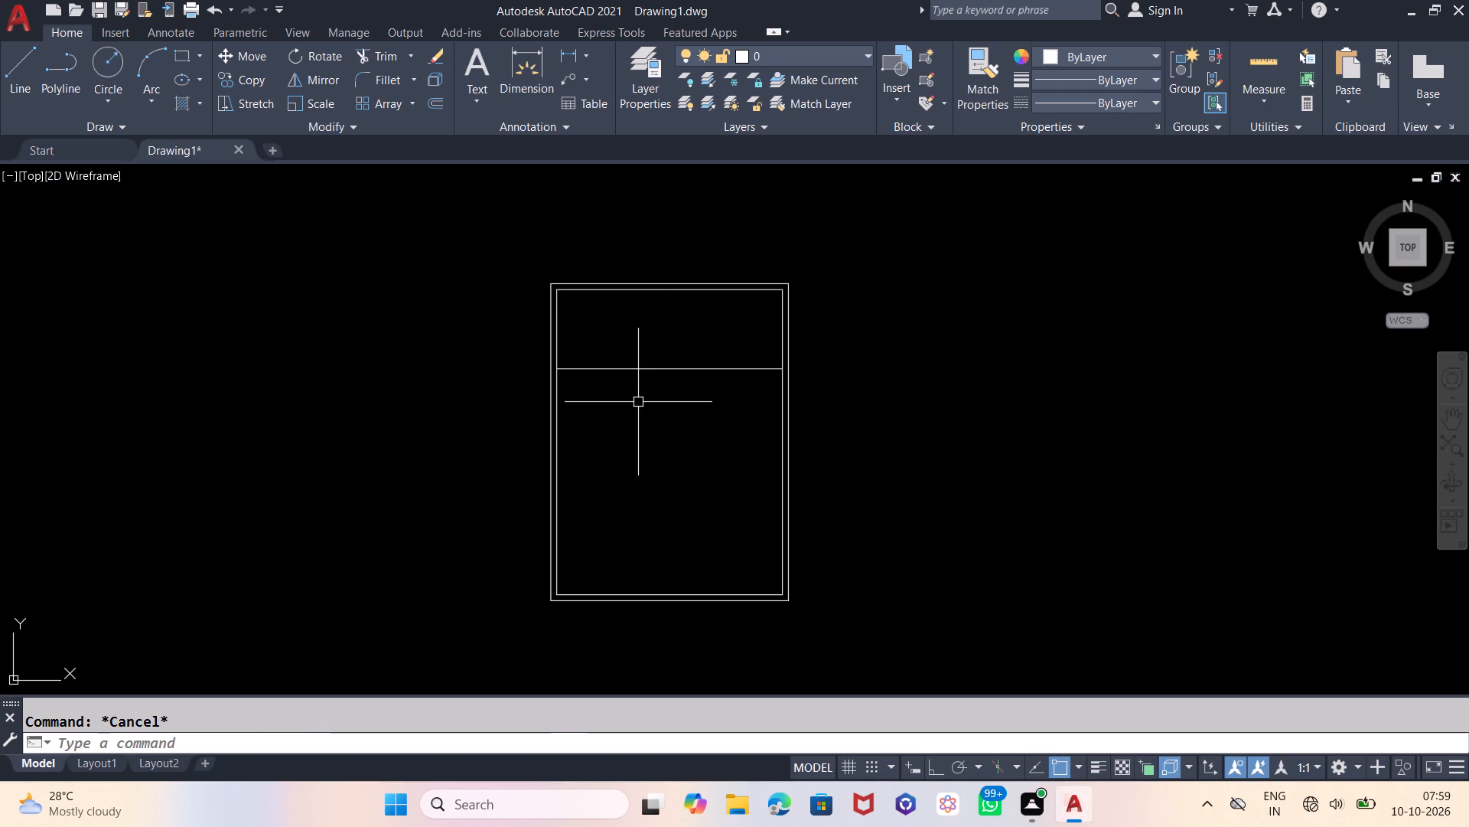
Delete the horizontal line crossing the upper part of the plan's interior.
click(645, 368)
key(Delete)
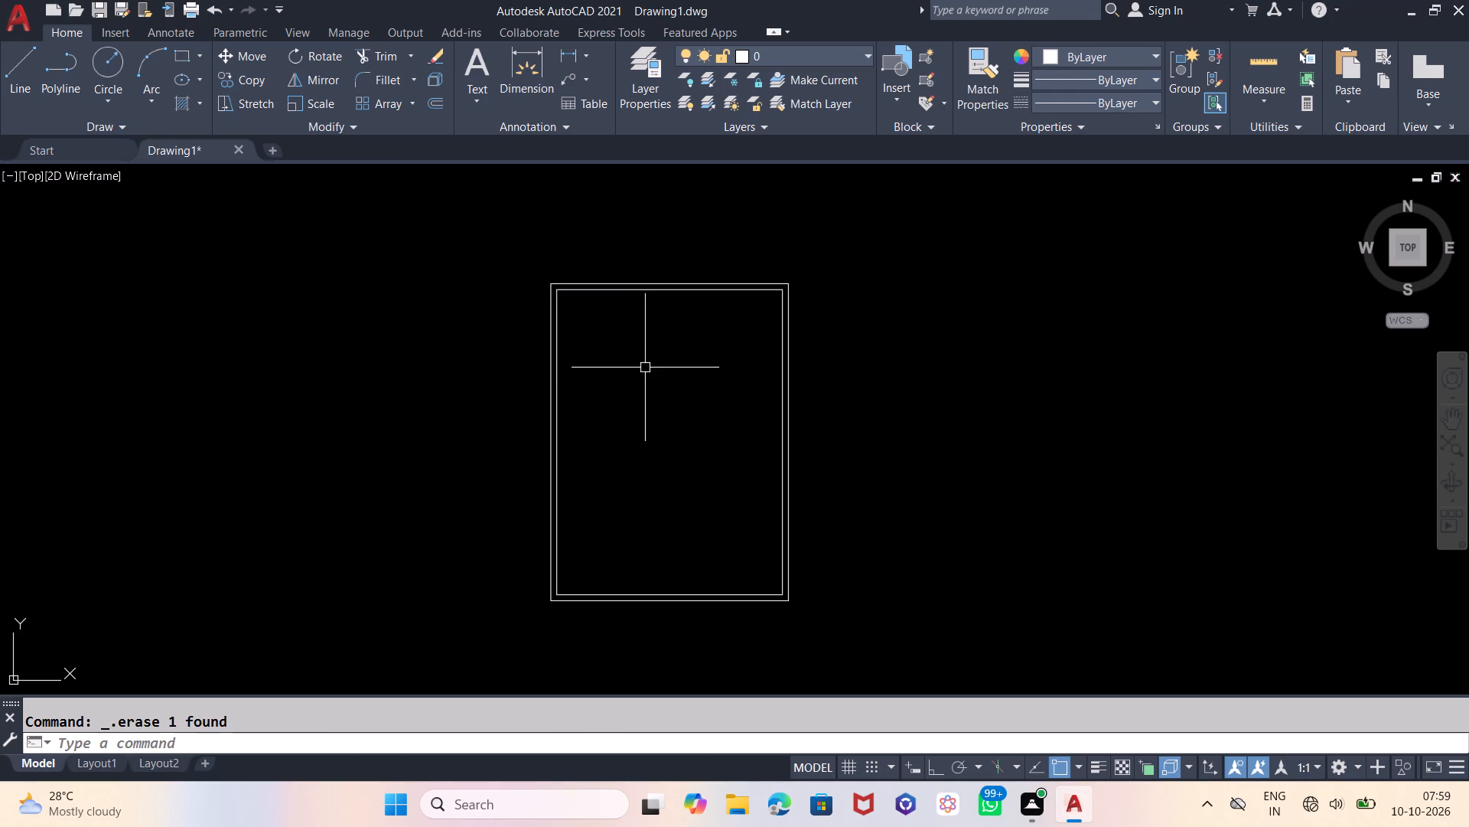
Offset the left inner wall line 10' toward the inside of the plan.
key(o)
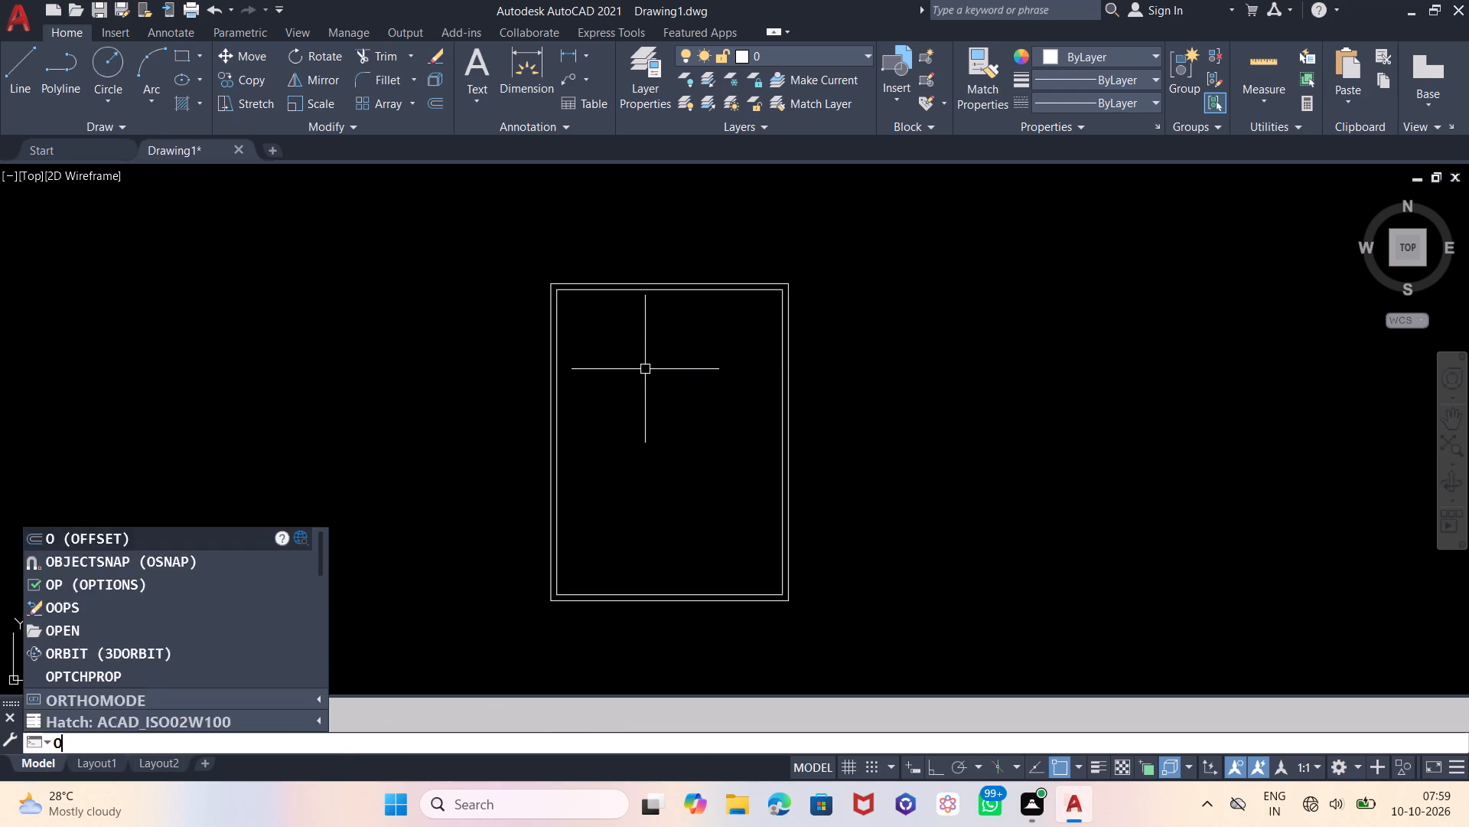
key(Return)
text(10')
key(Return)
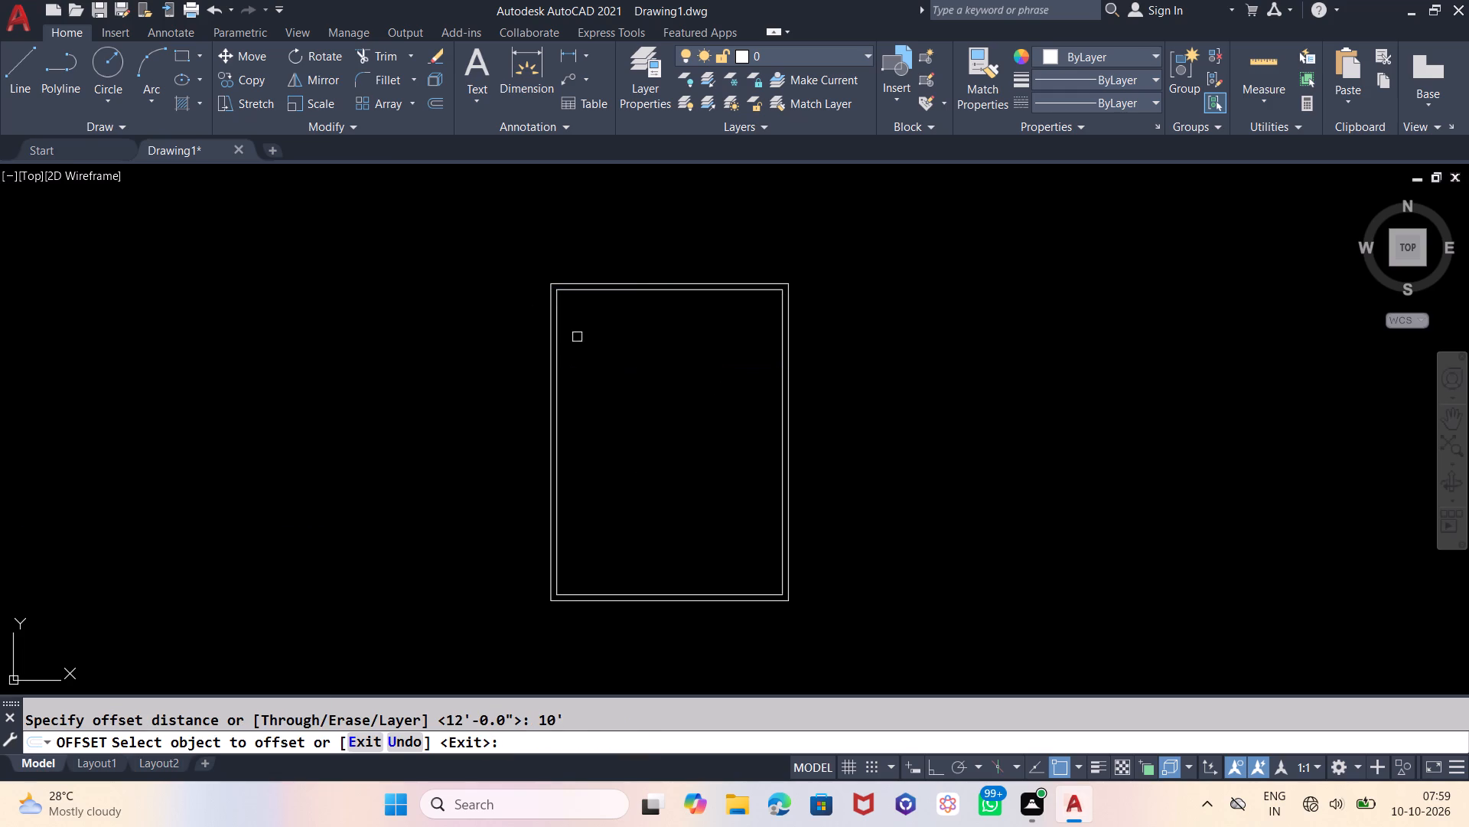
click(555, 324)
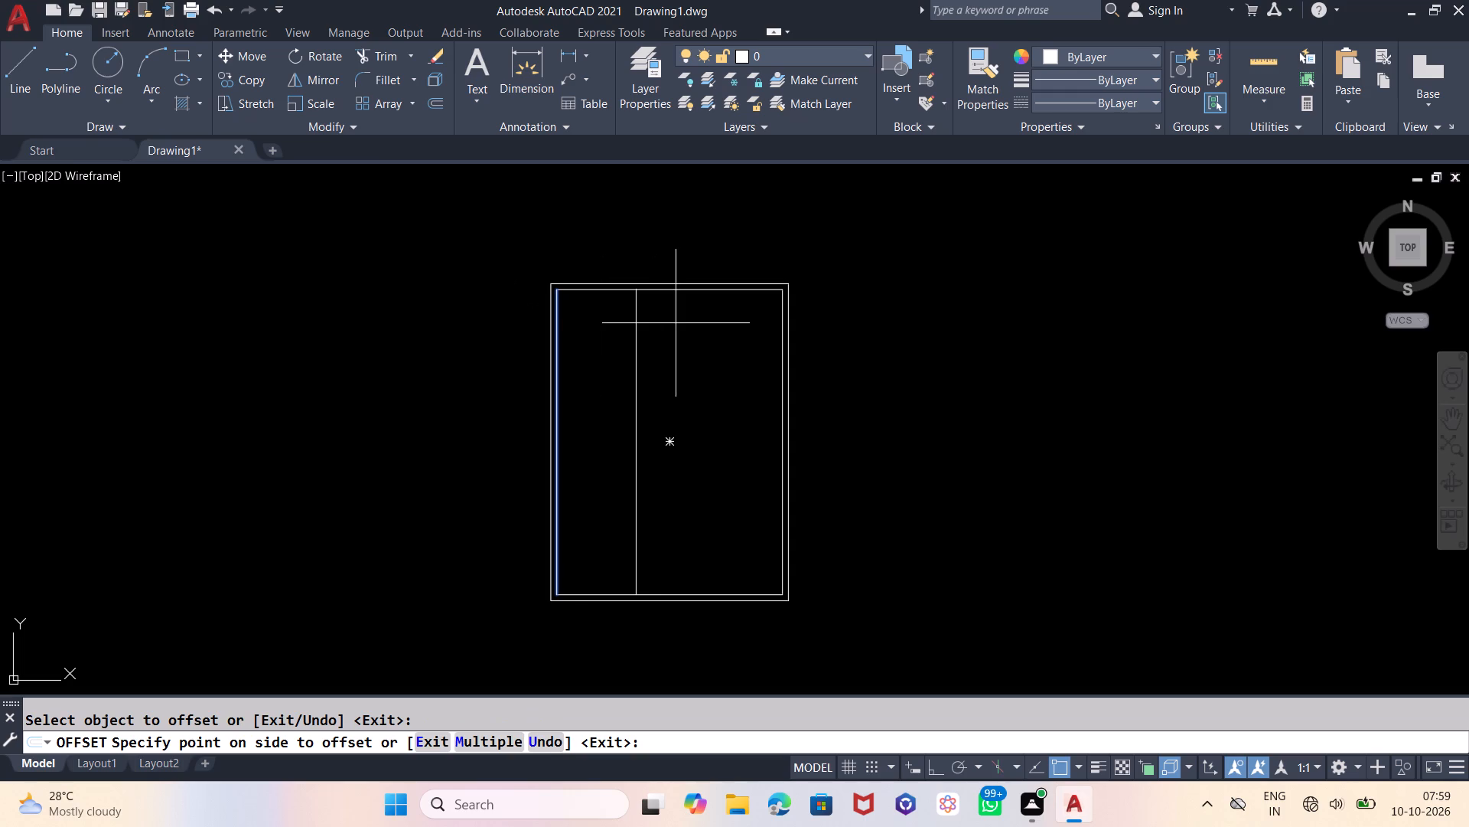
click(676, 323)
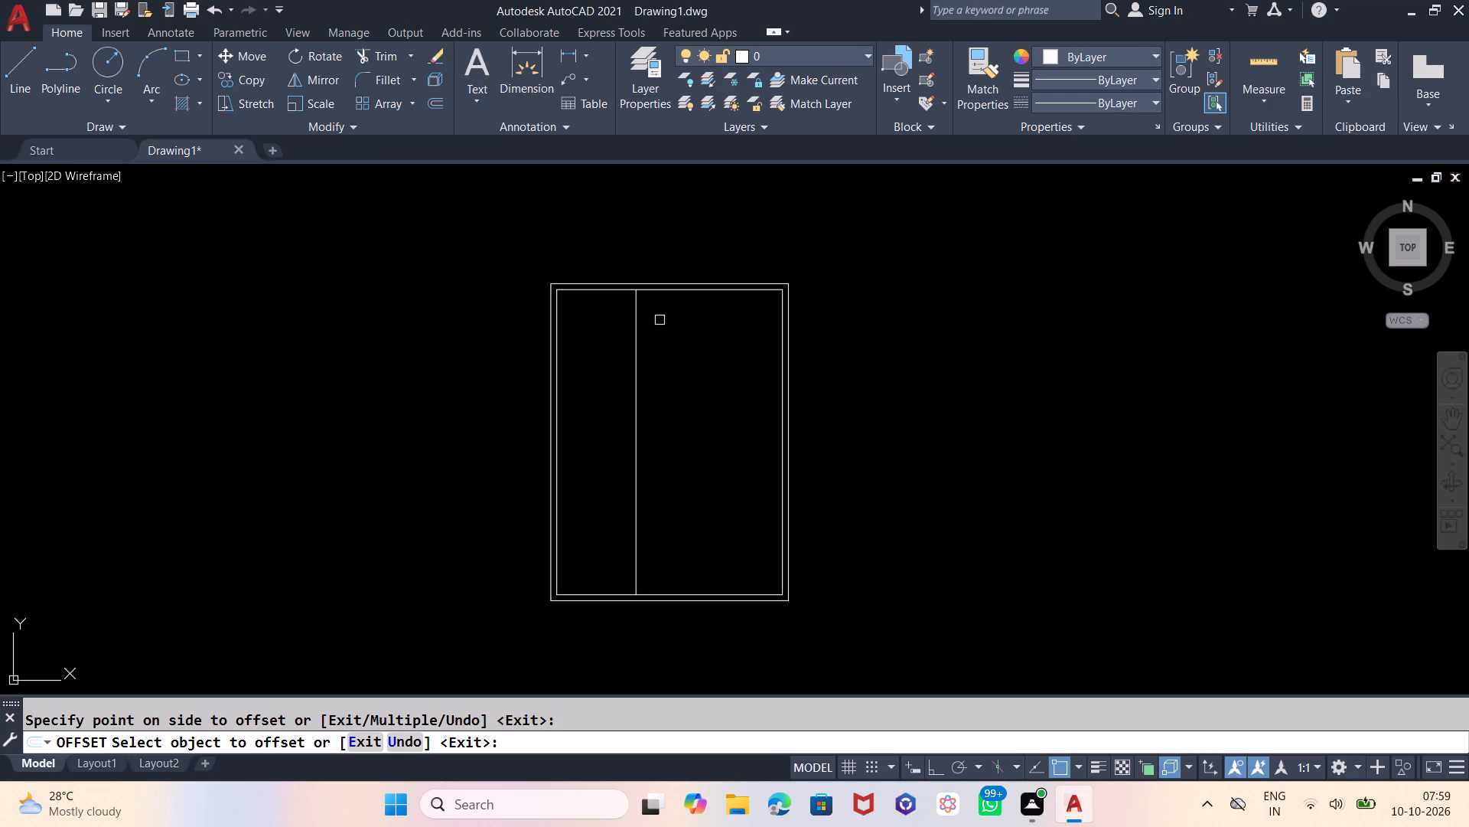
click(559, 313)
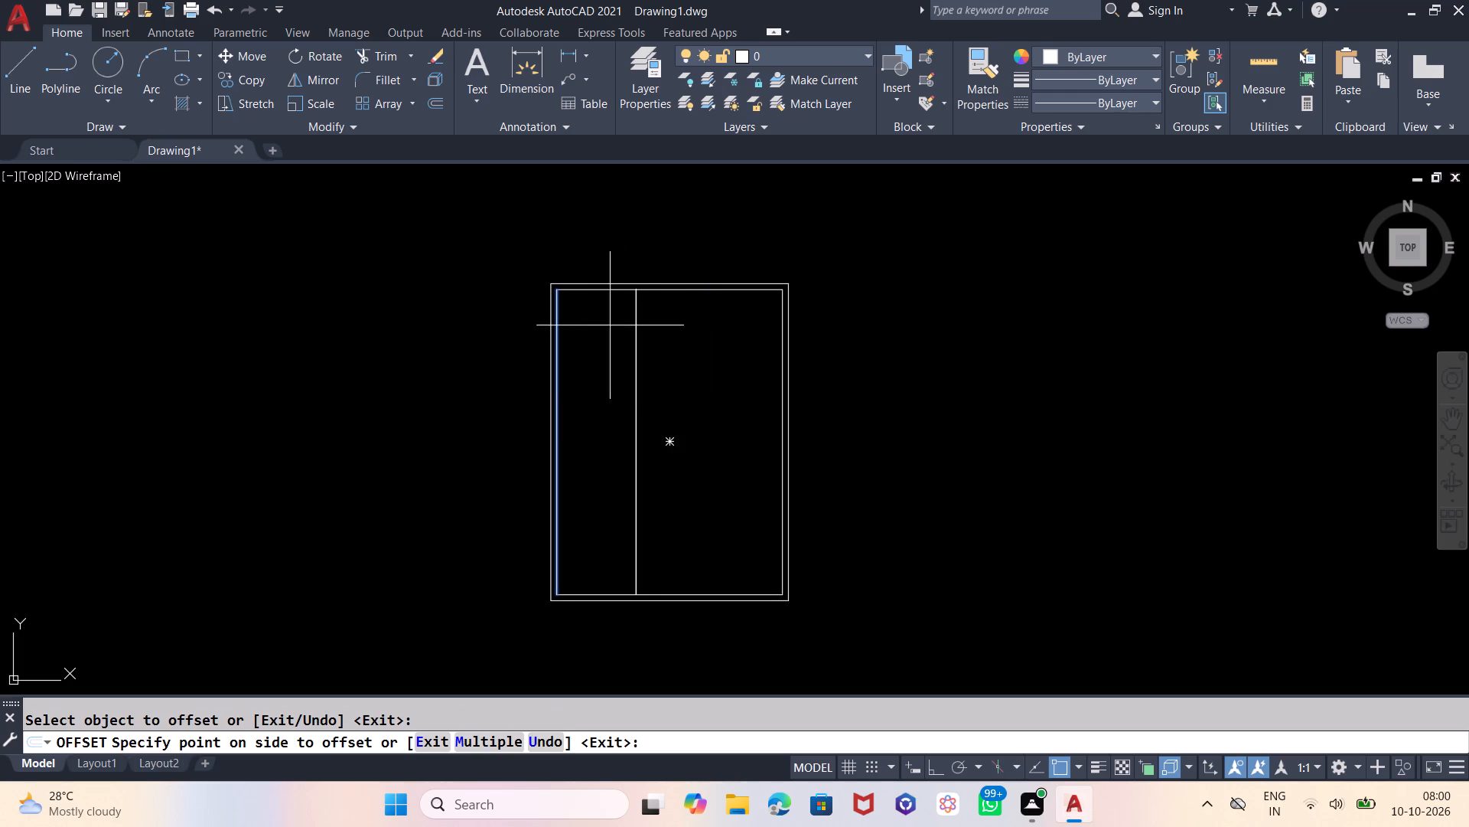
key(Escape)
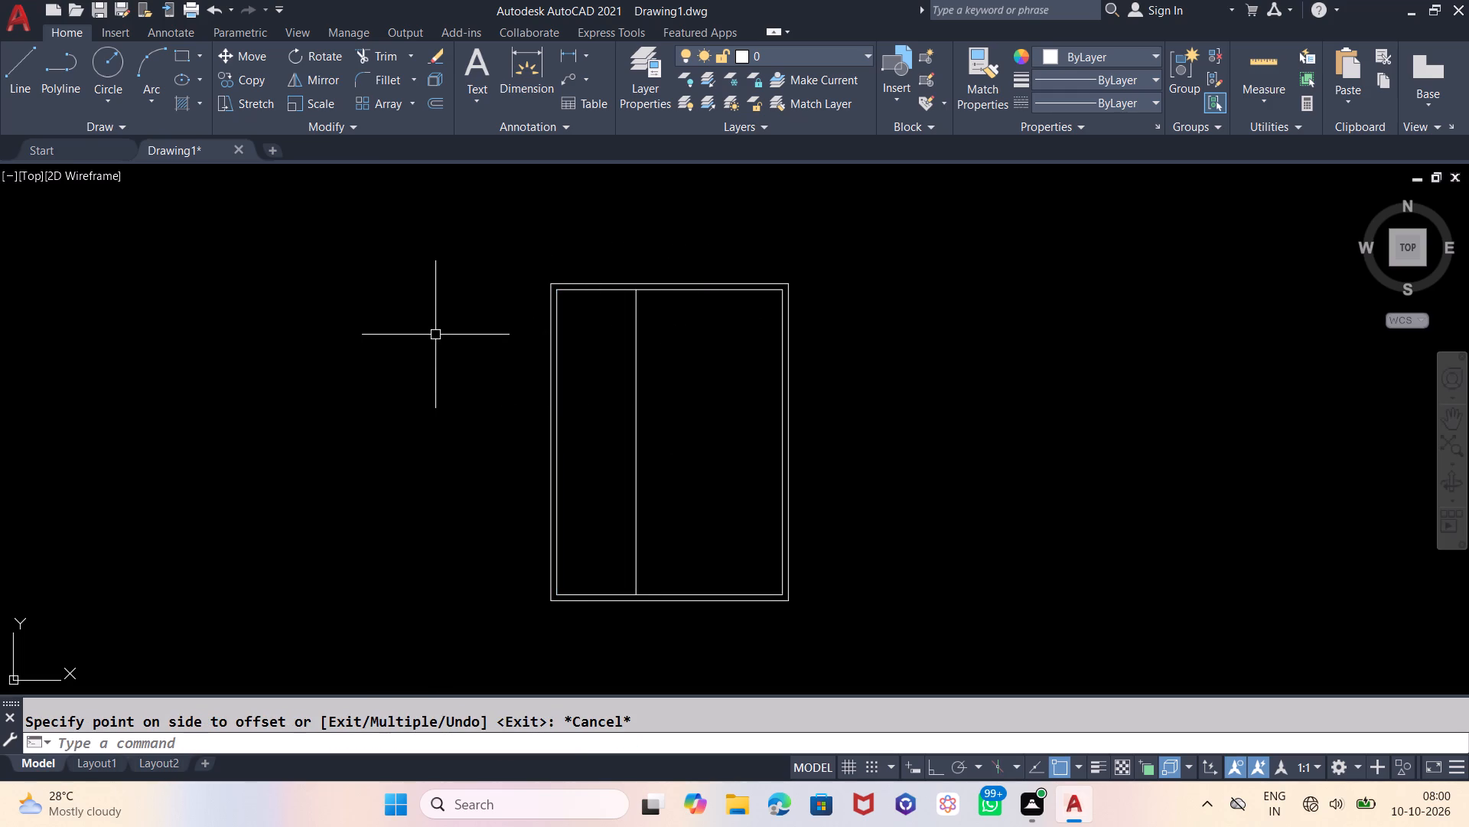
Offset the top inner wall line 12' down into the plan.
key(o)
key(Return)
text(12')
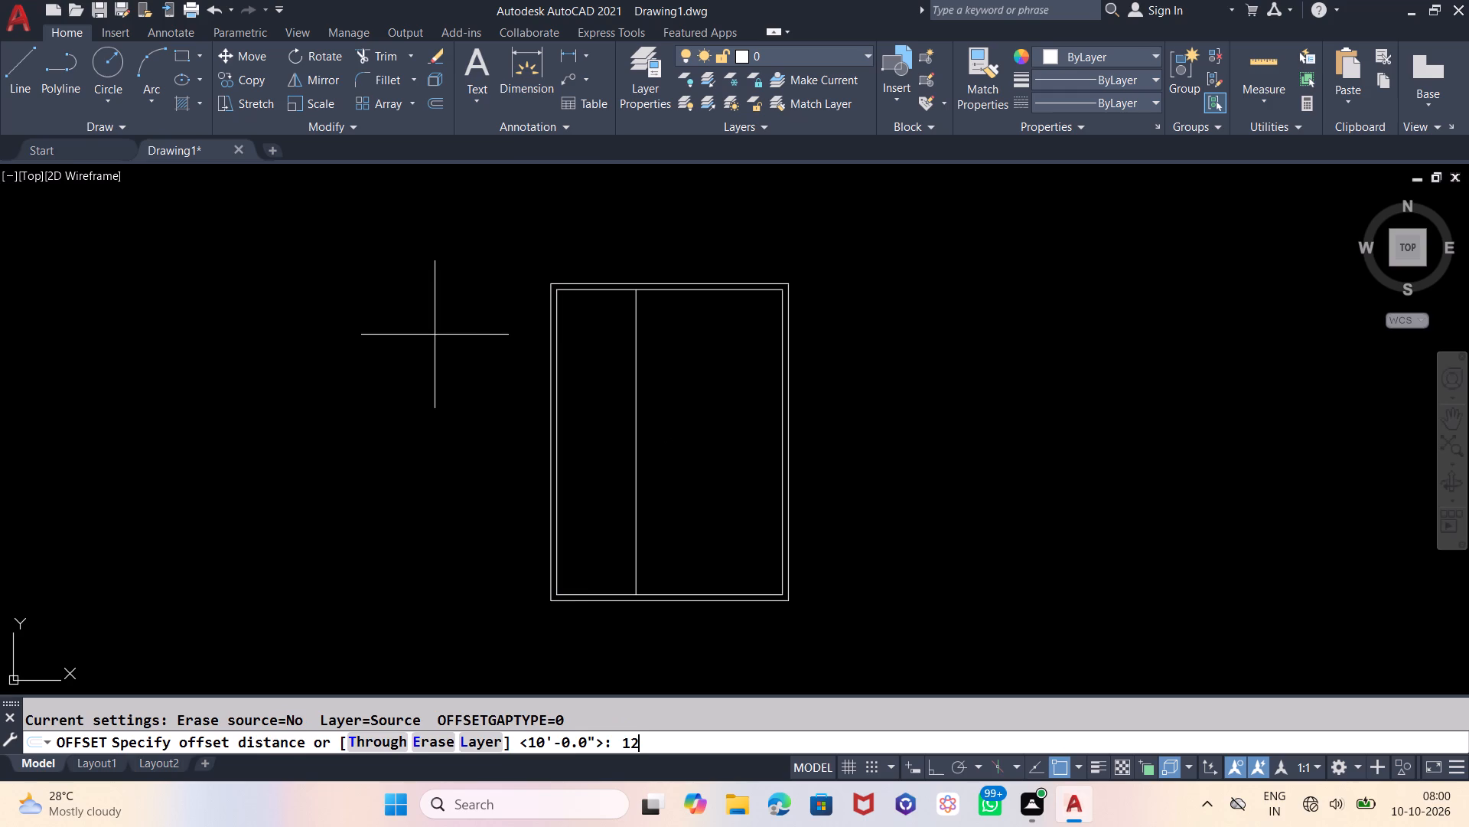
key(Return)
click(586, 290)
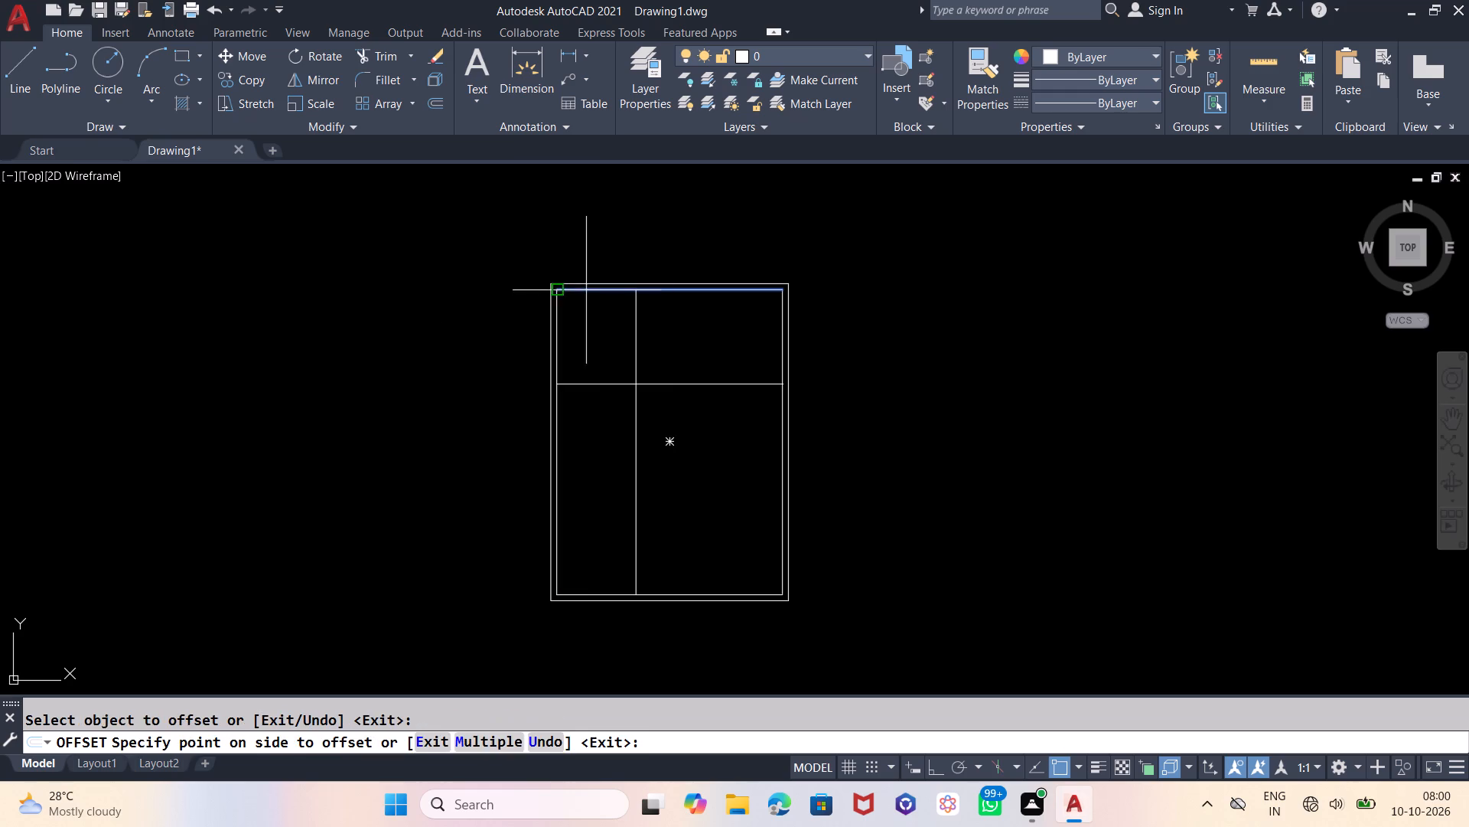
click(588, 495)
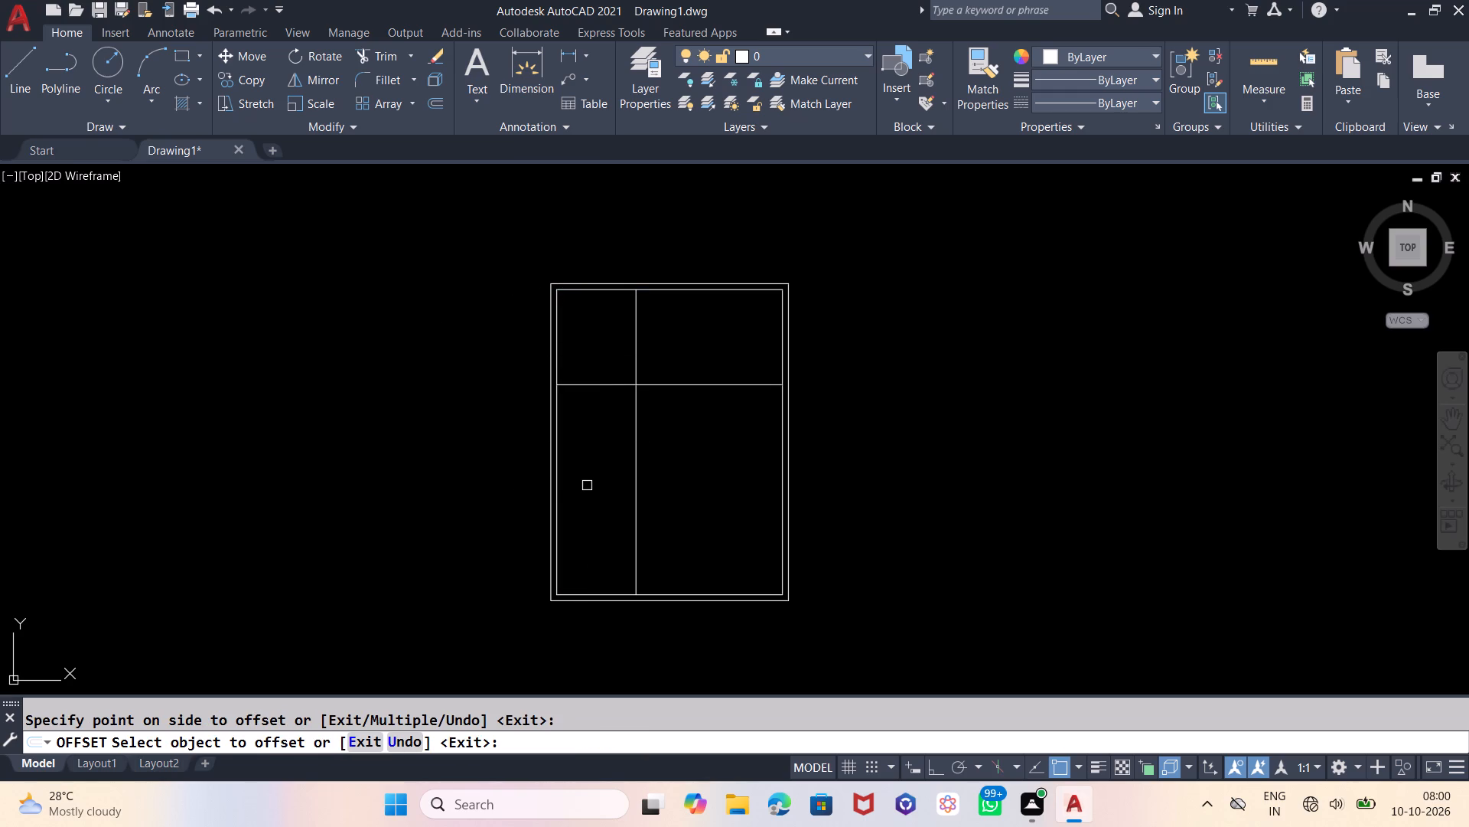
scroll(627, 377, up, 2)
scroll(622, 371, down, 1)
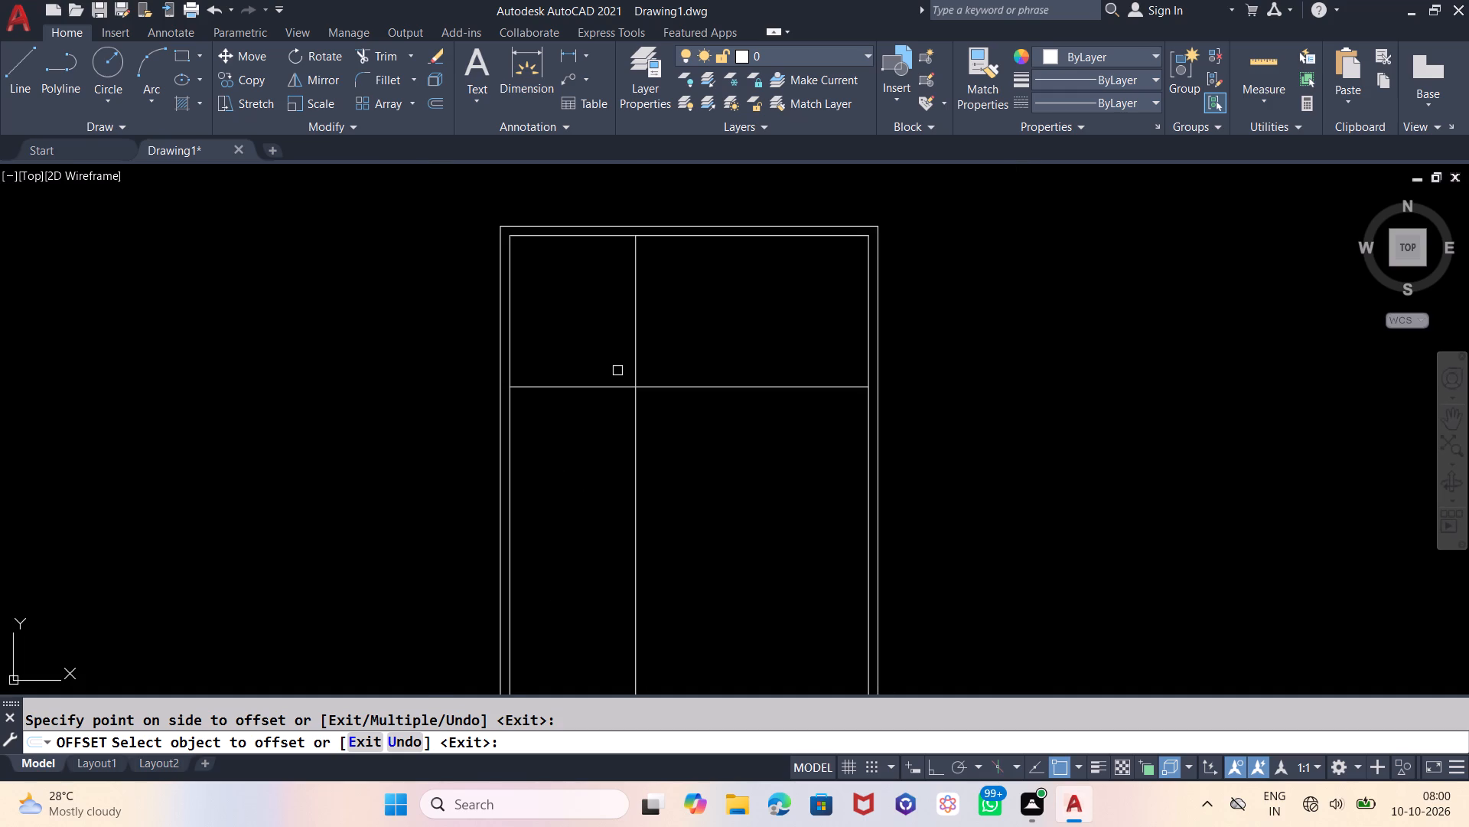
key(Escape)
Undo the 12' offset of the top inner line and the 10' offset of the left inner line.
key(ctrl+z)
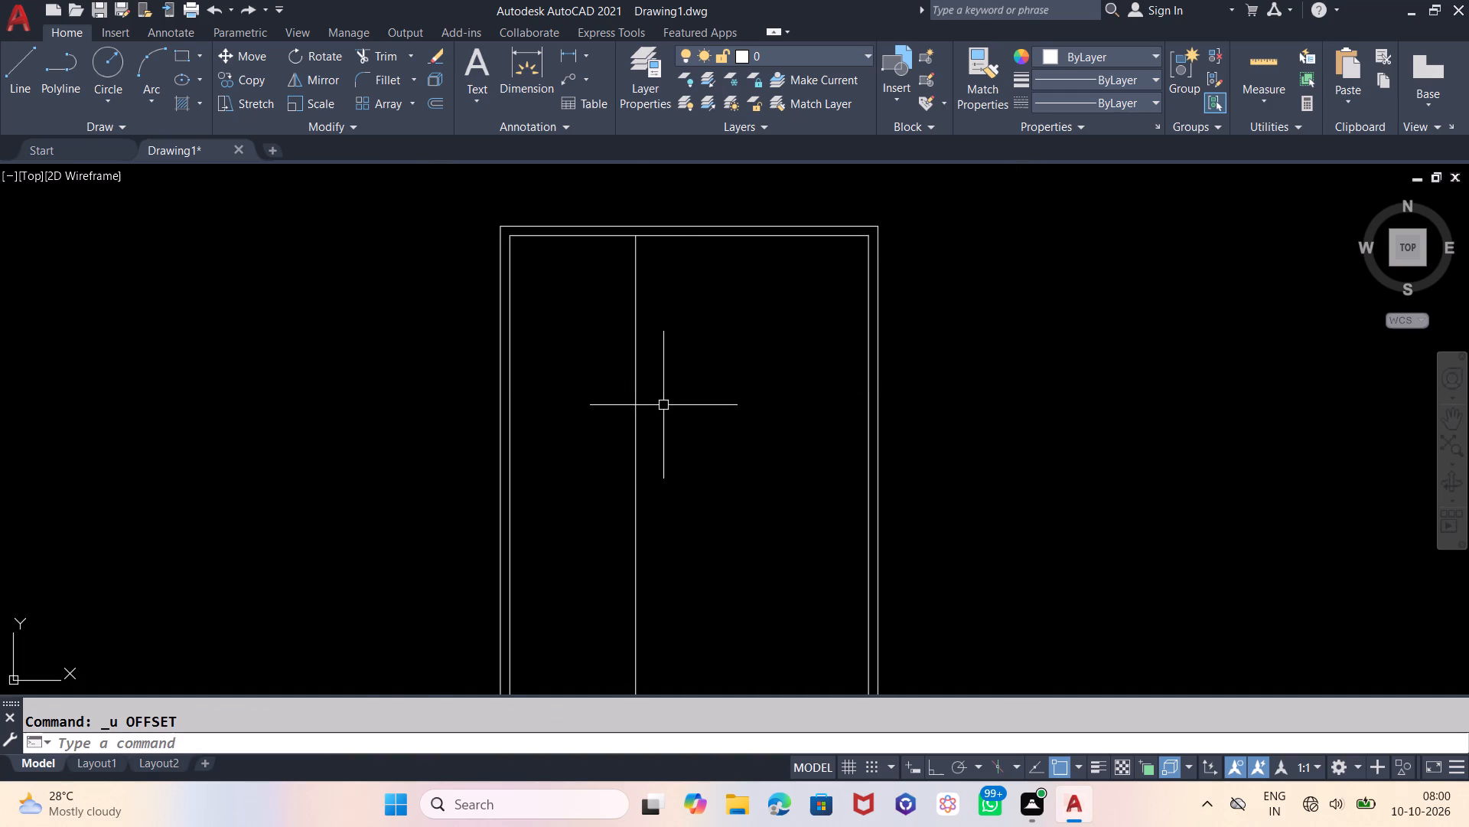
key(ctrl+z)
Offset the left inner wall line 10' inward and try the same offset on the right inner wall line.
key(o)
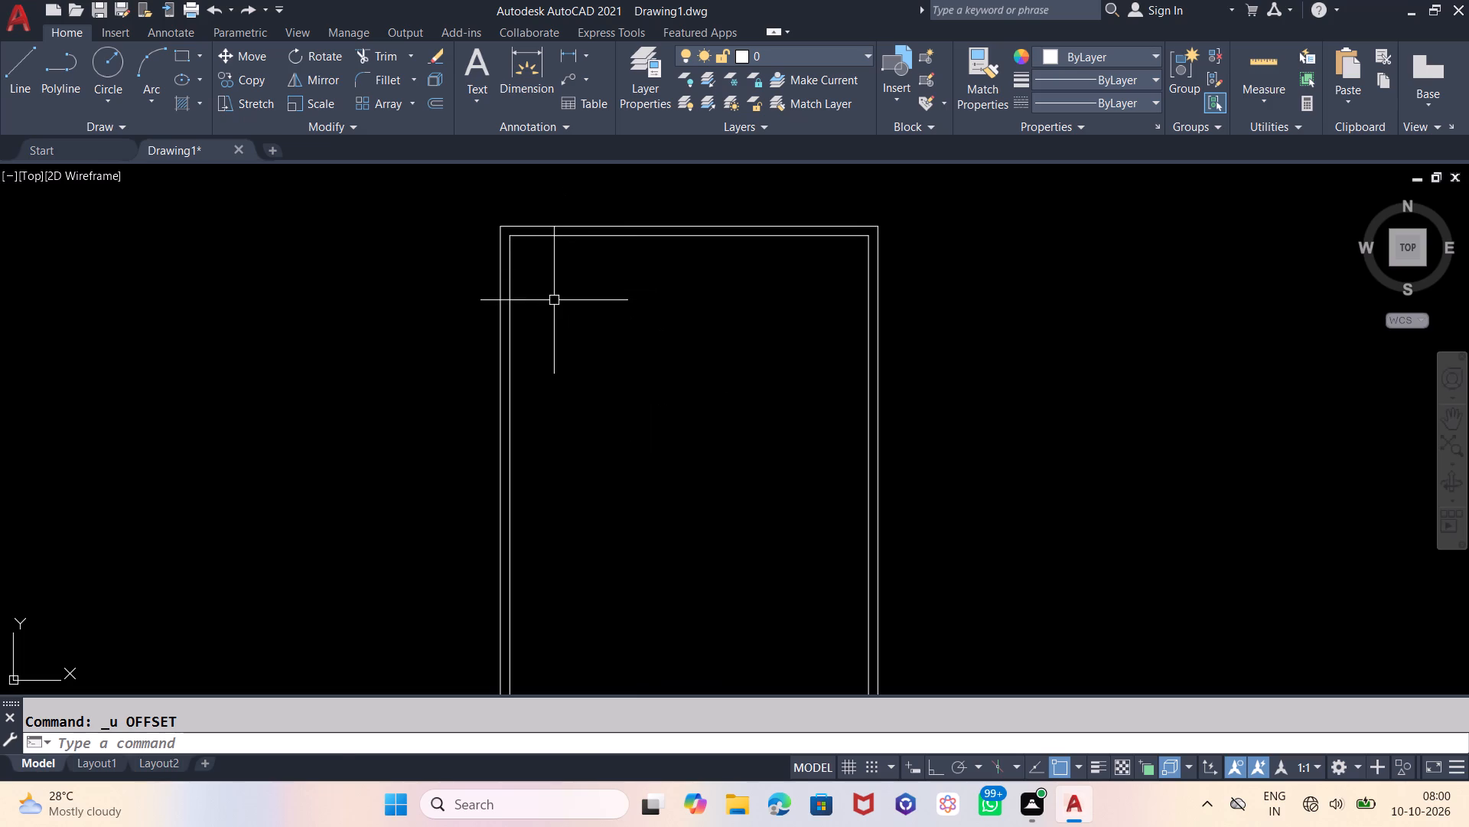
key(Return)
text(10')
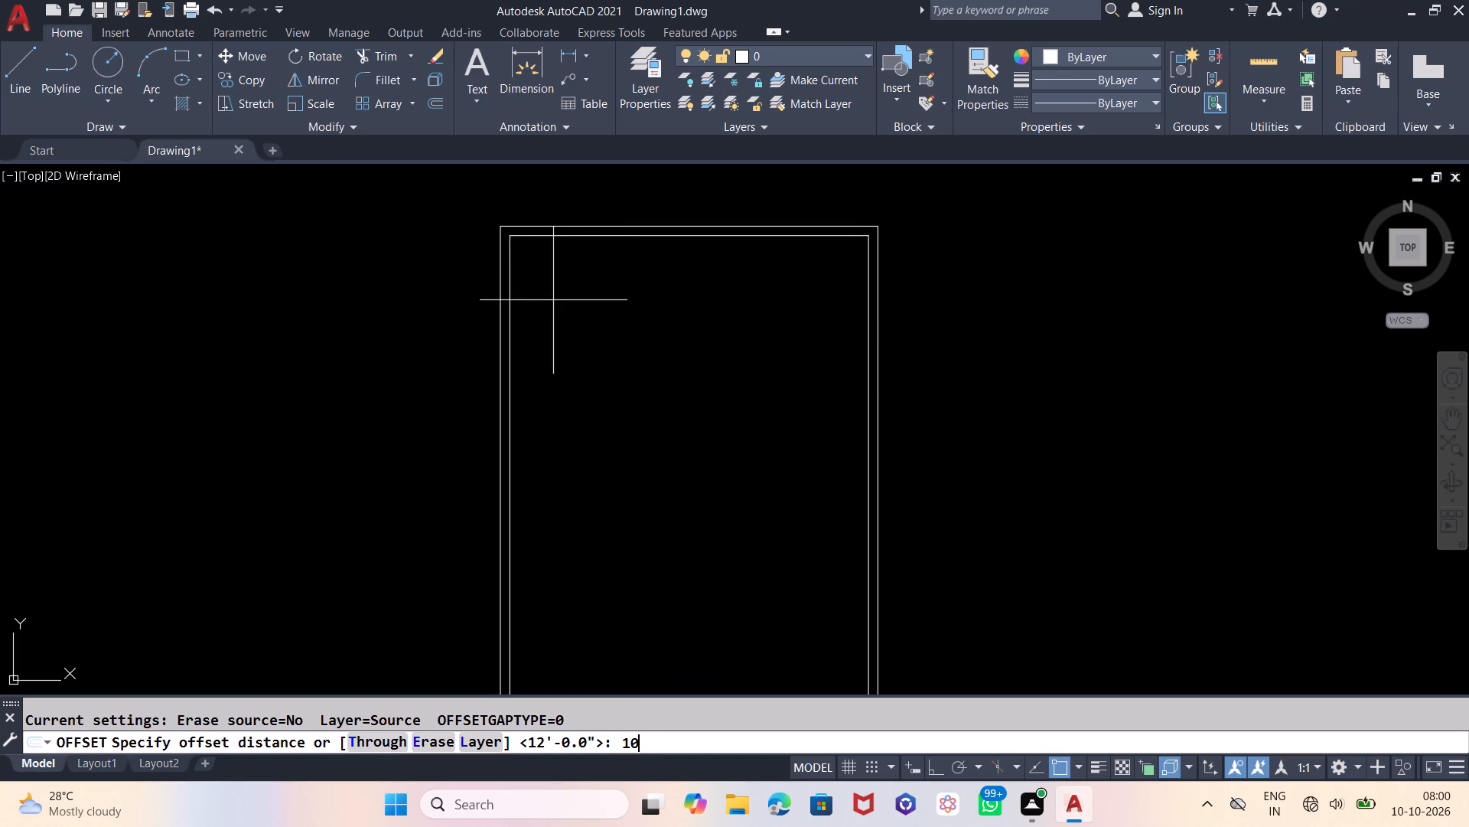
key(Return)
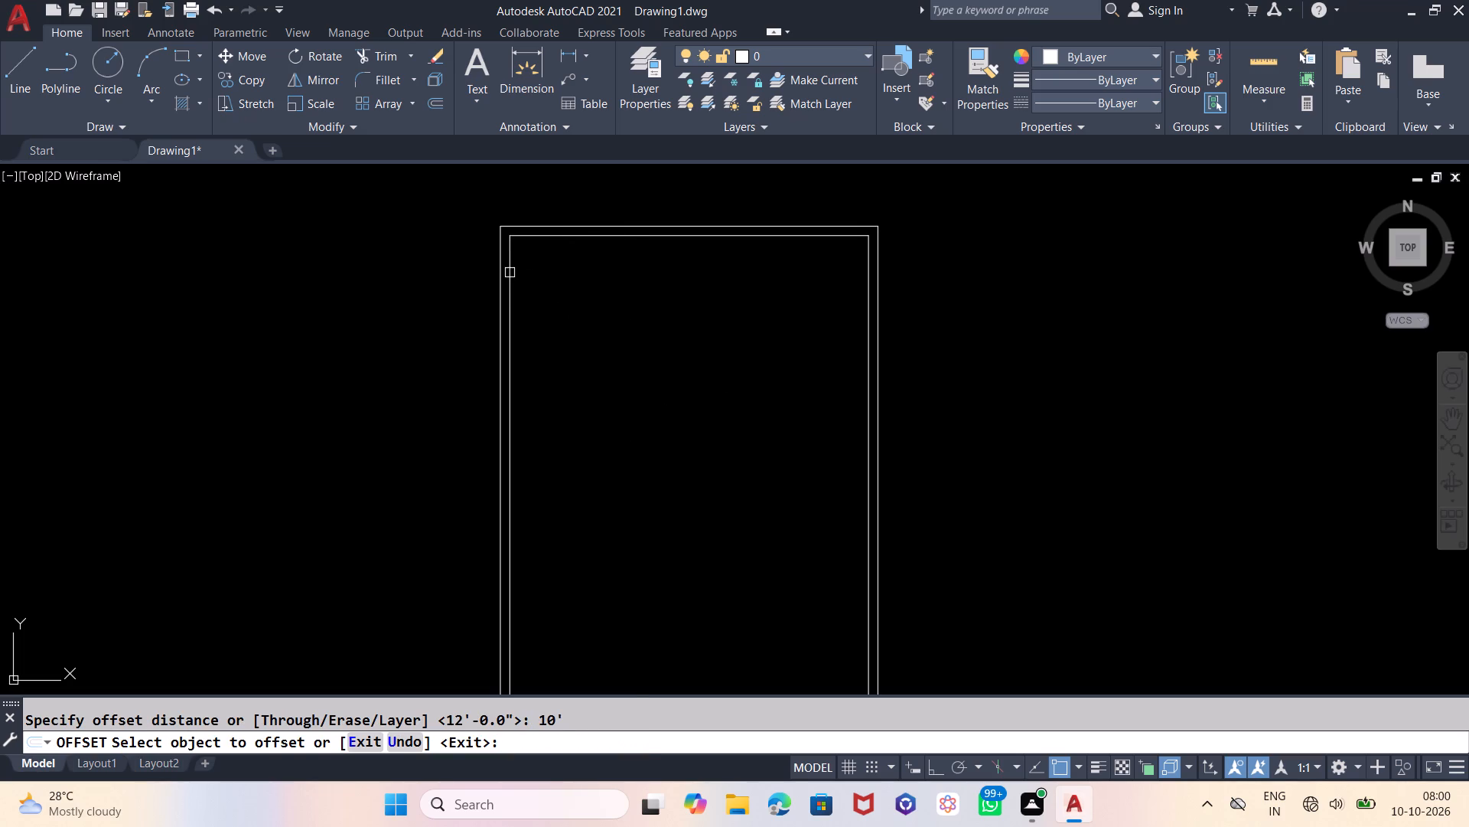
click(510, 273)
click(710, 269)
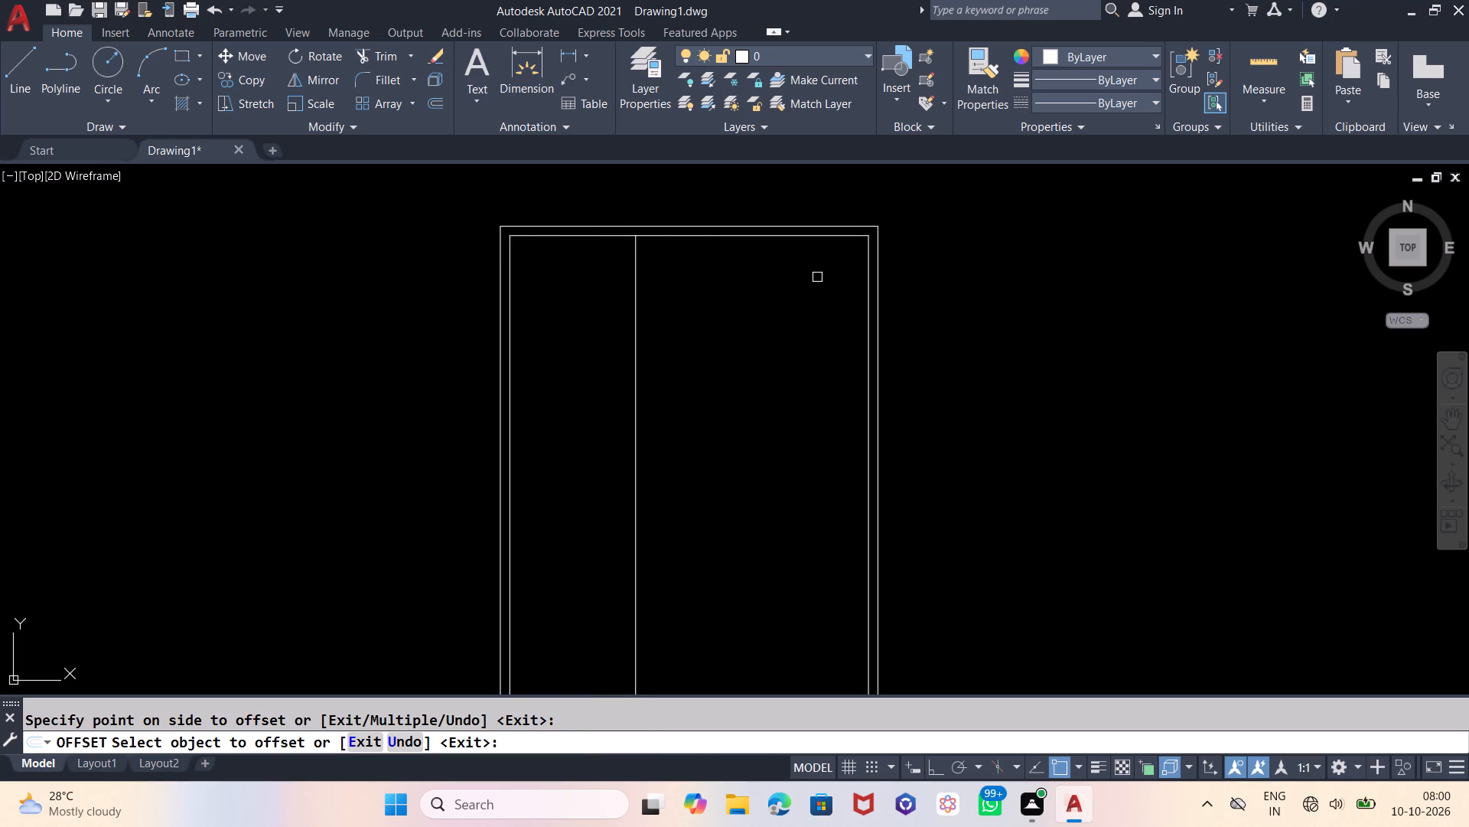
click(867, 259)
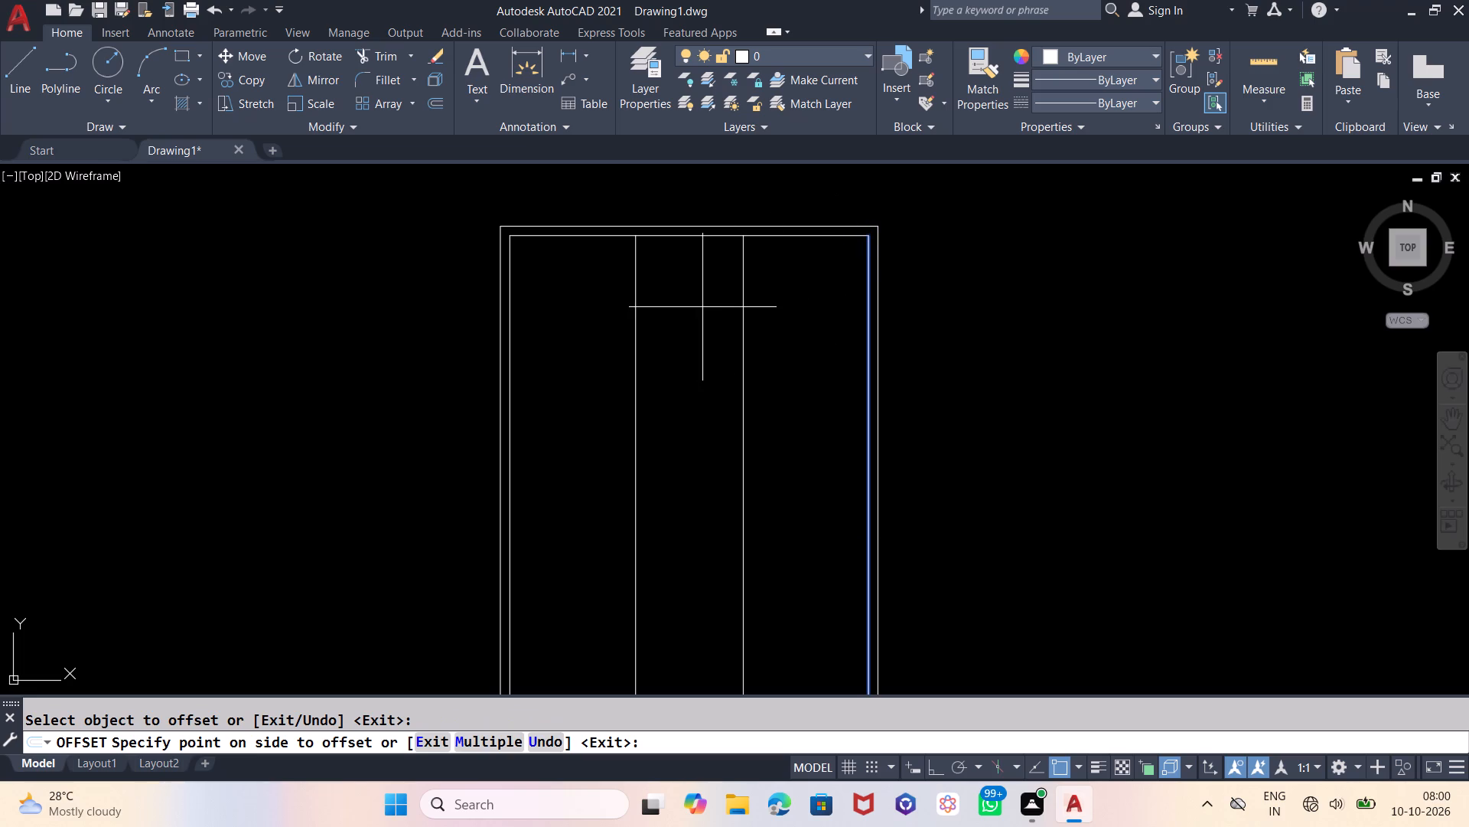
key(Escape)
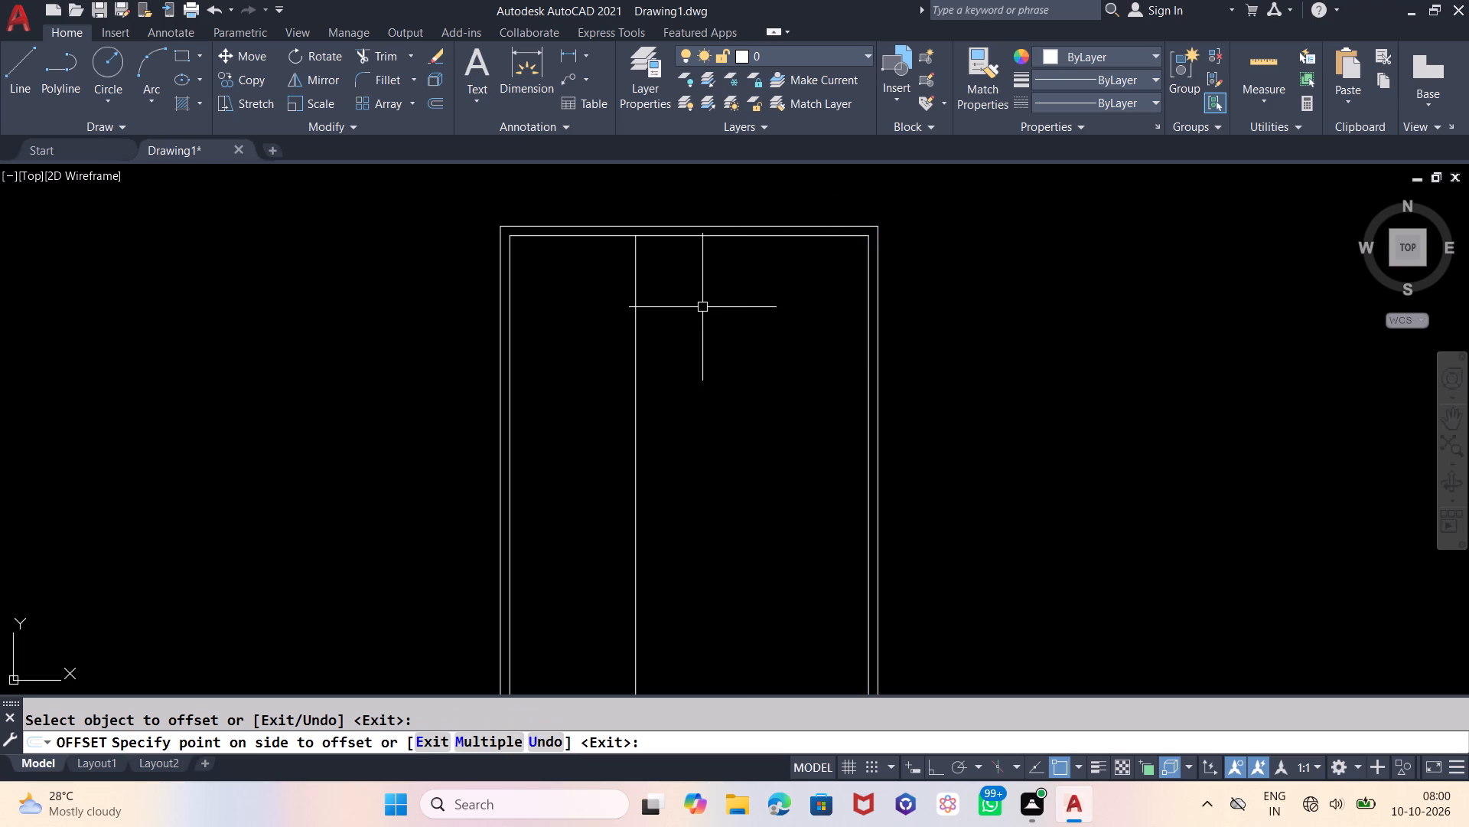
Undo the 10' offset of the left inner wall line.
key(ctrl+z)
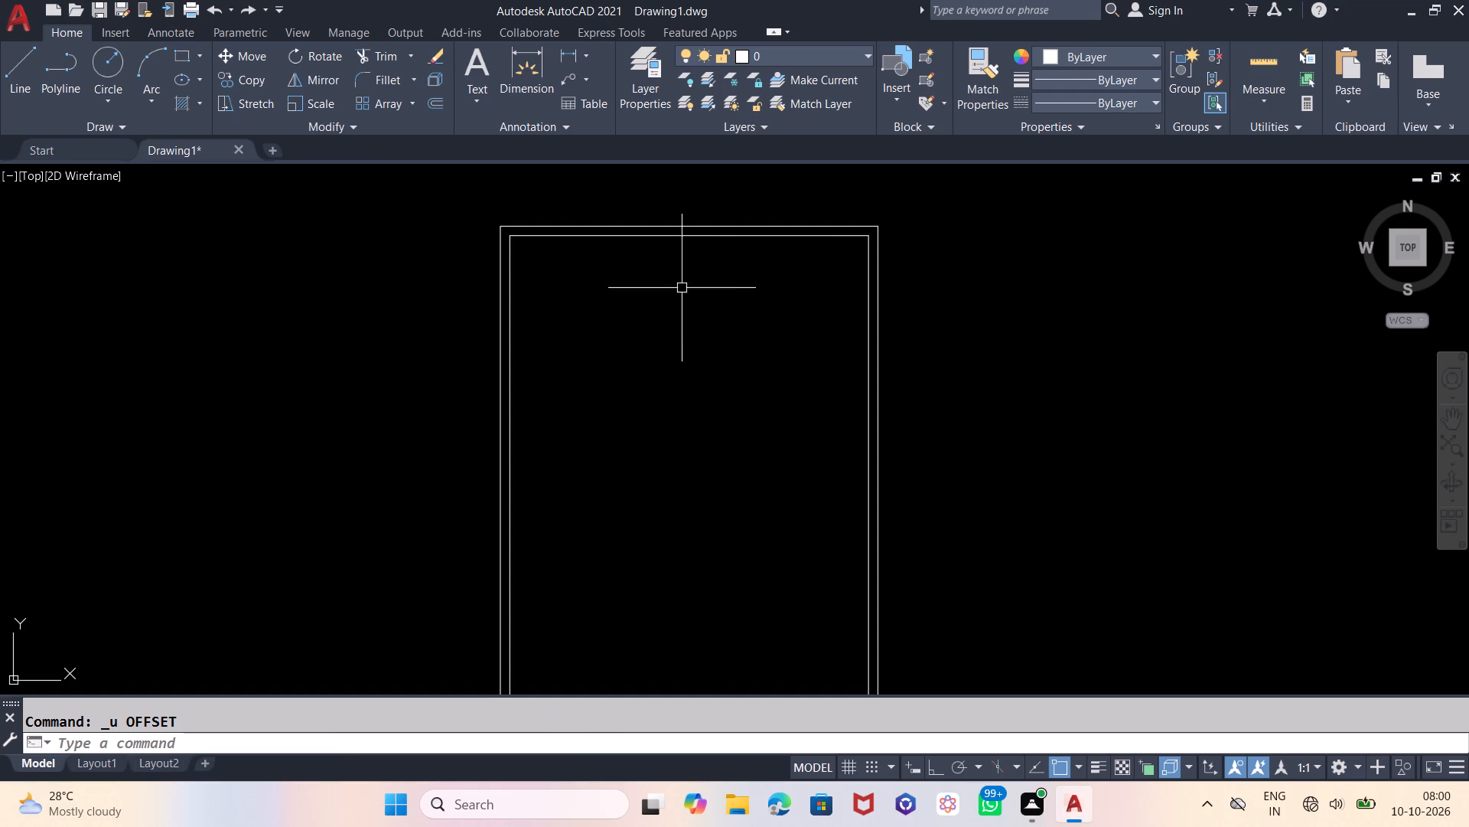
Dimension the plan's inner width between the two top inner corners, placing the dimension line just above the outer wall.
click(536, 61)
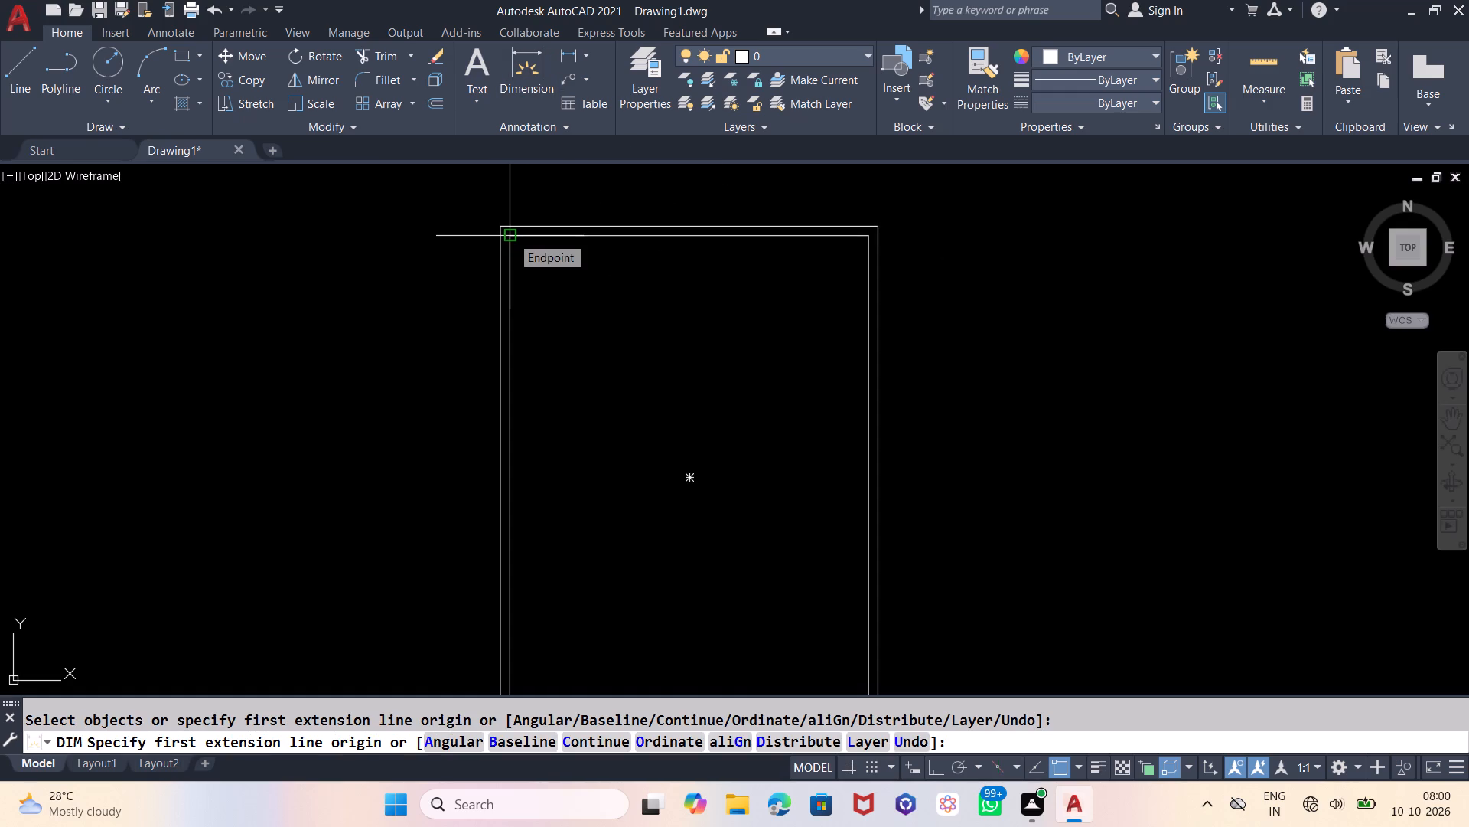
click(511, 236)
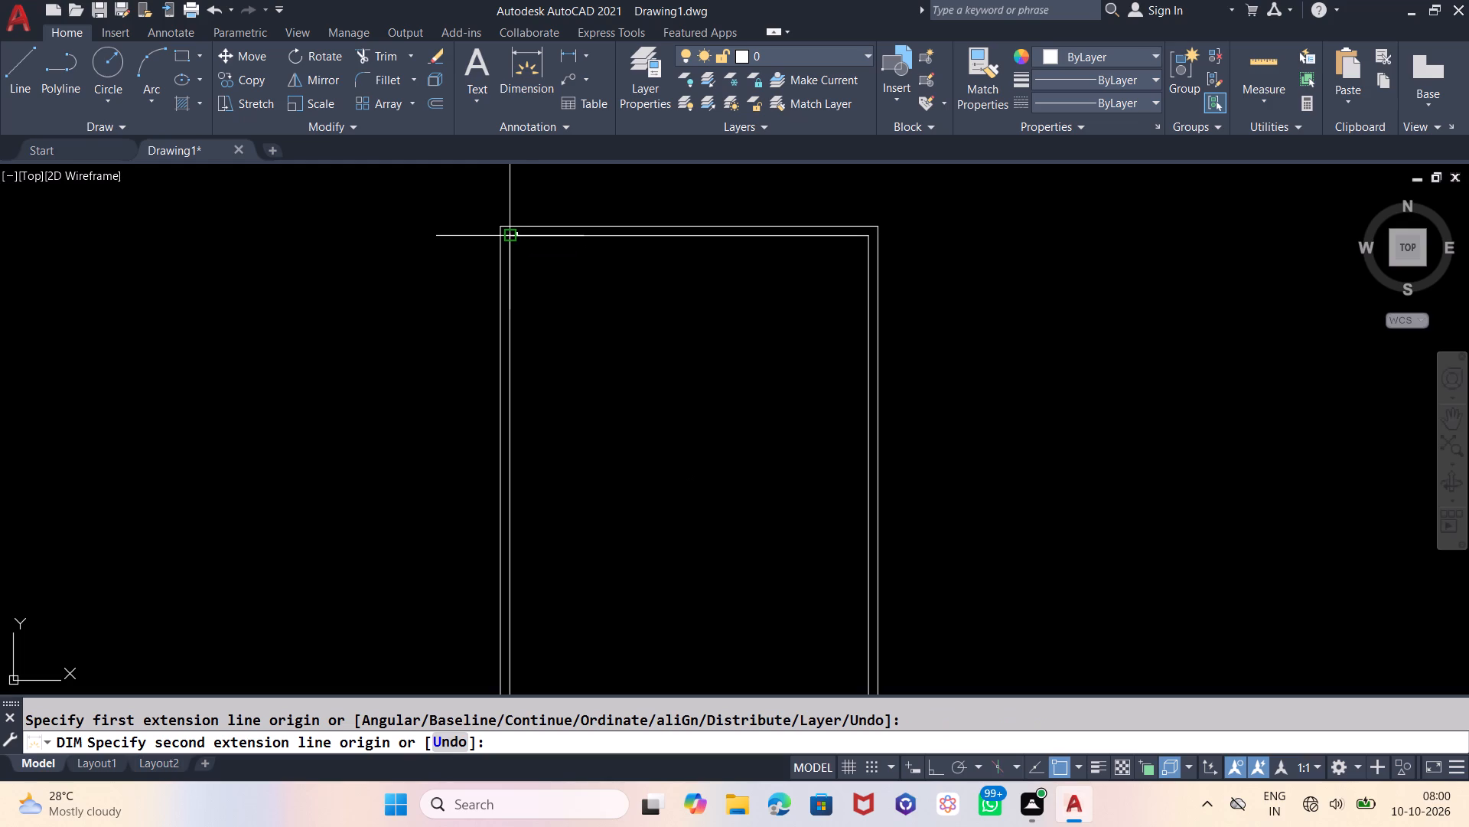
click(865, 237)
click(865, 202)
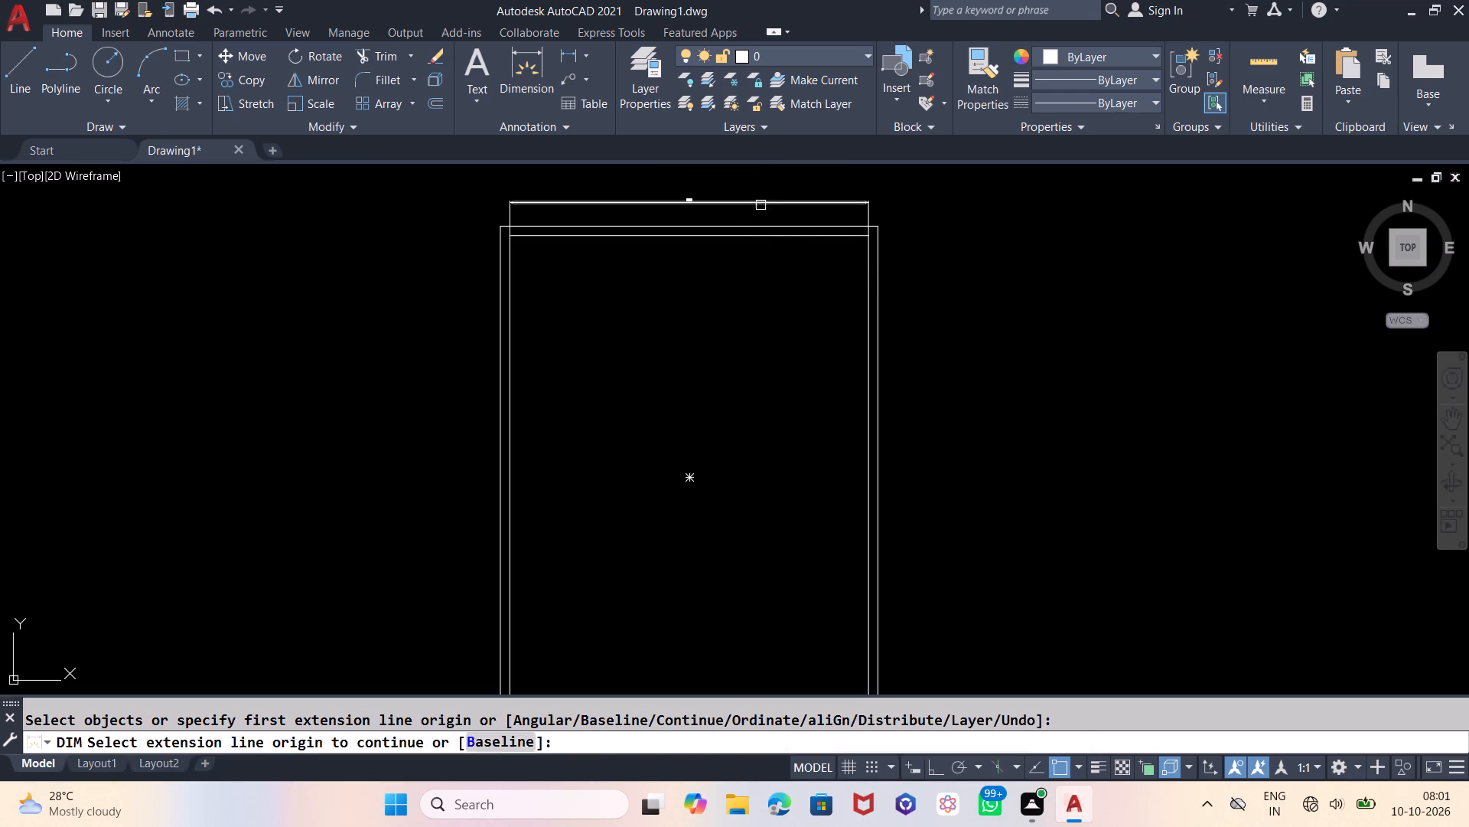
key(Escape)
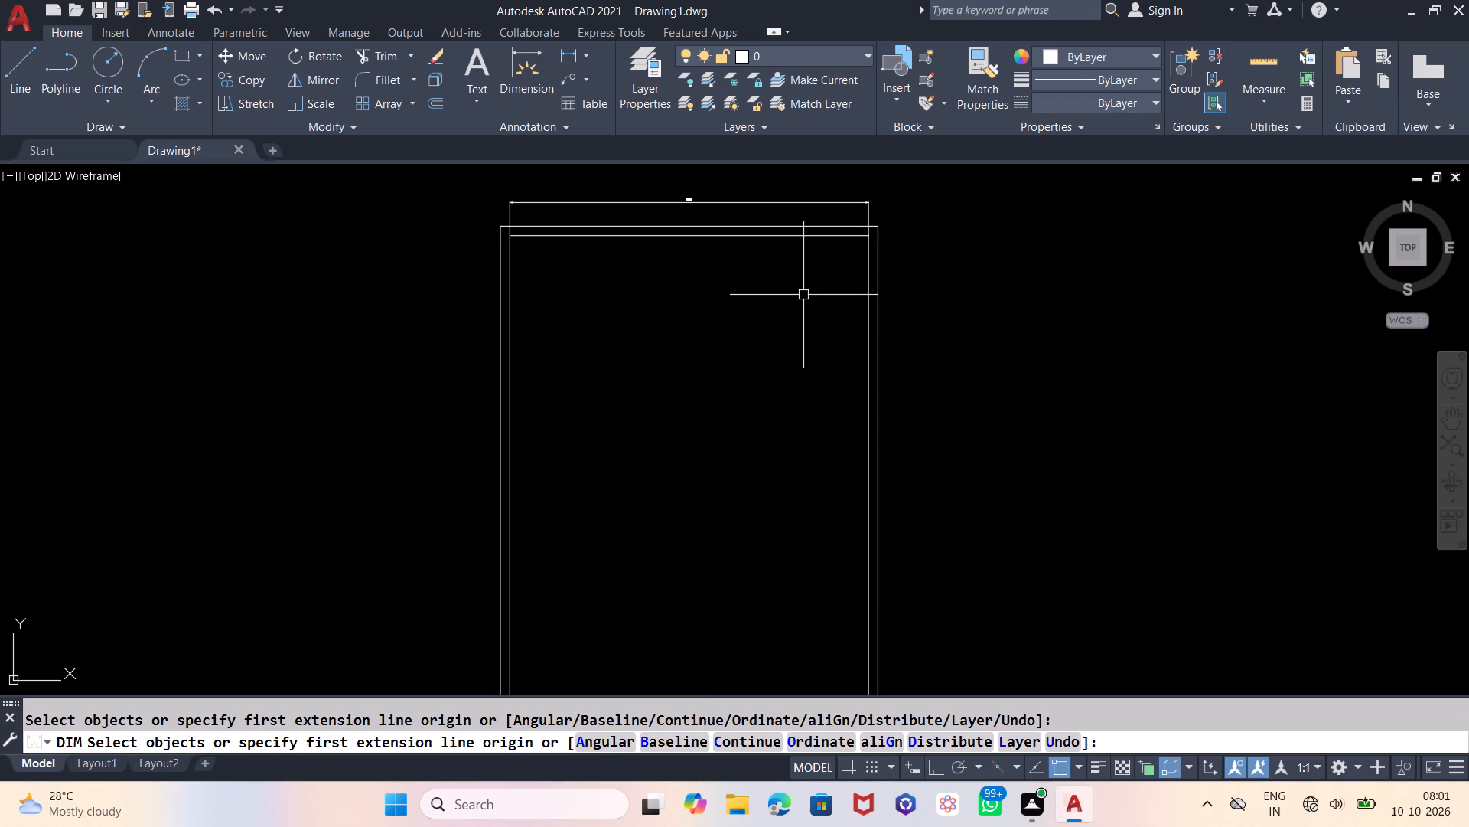
Modify the ISO-25 dimension style to use Engineering primary units with 0'-0.0" precision.
key(d)
key(Return)
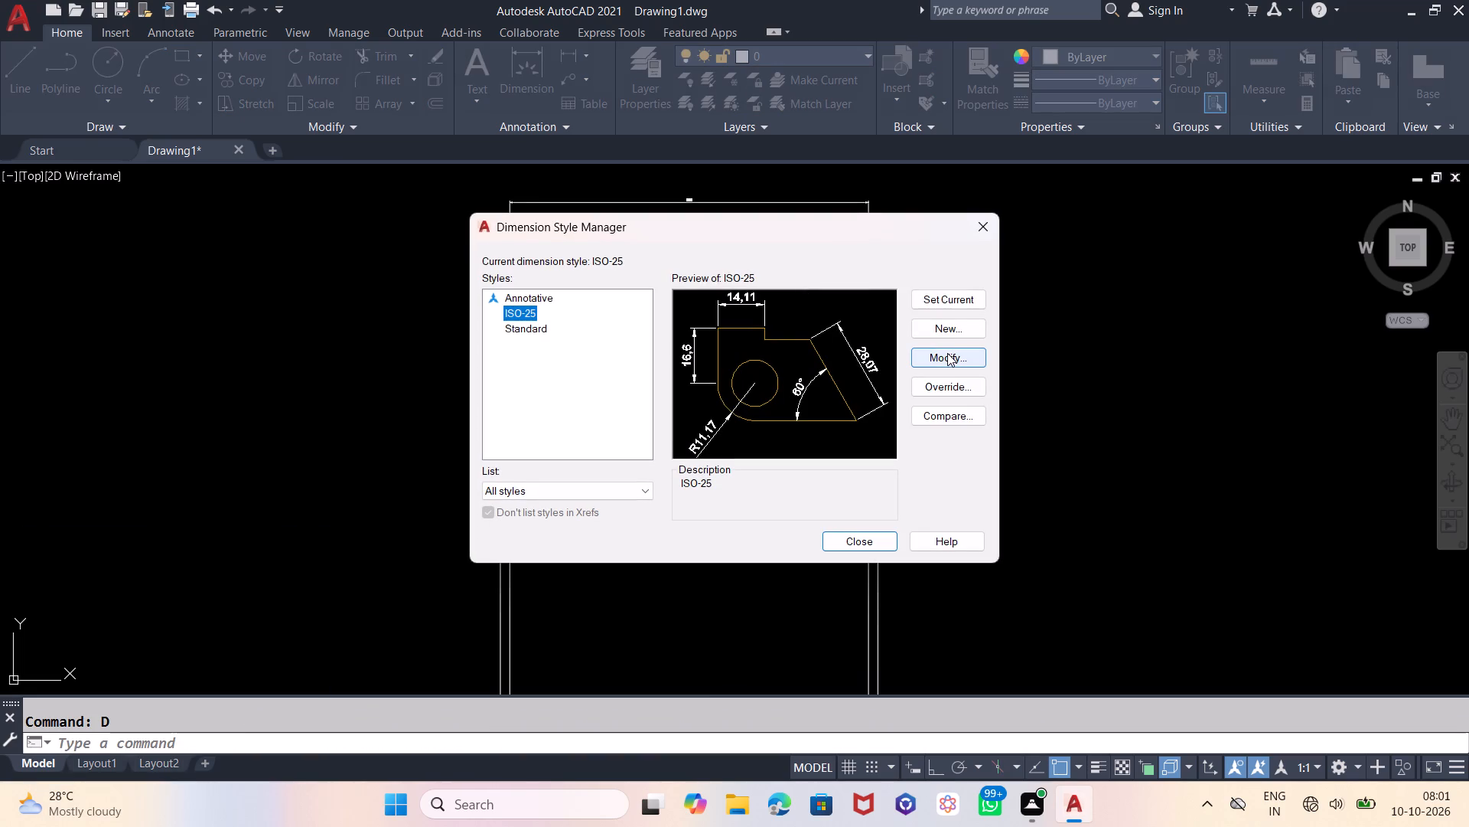
click(947, 353)
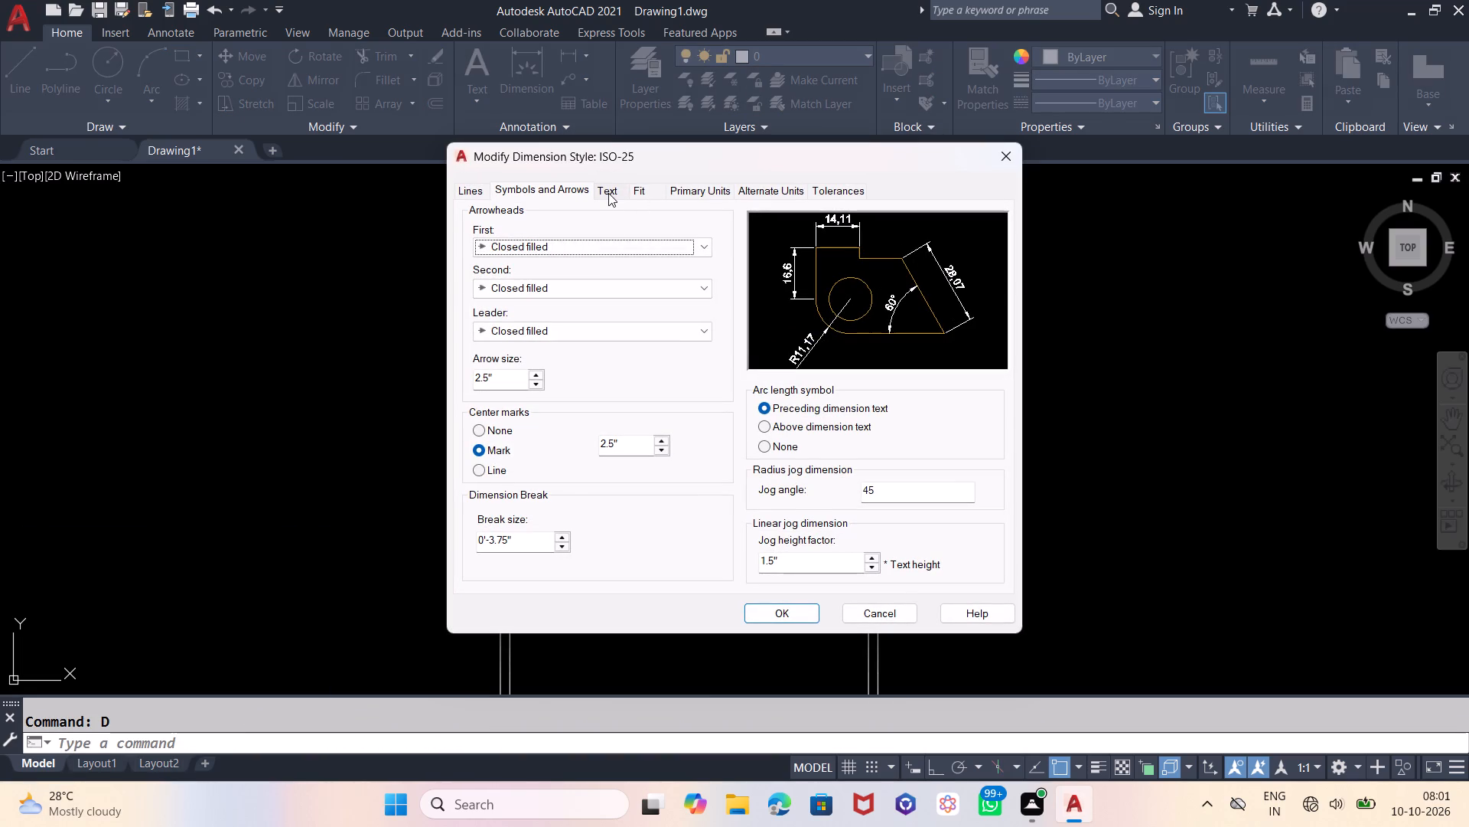
click(607, 192)
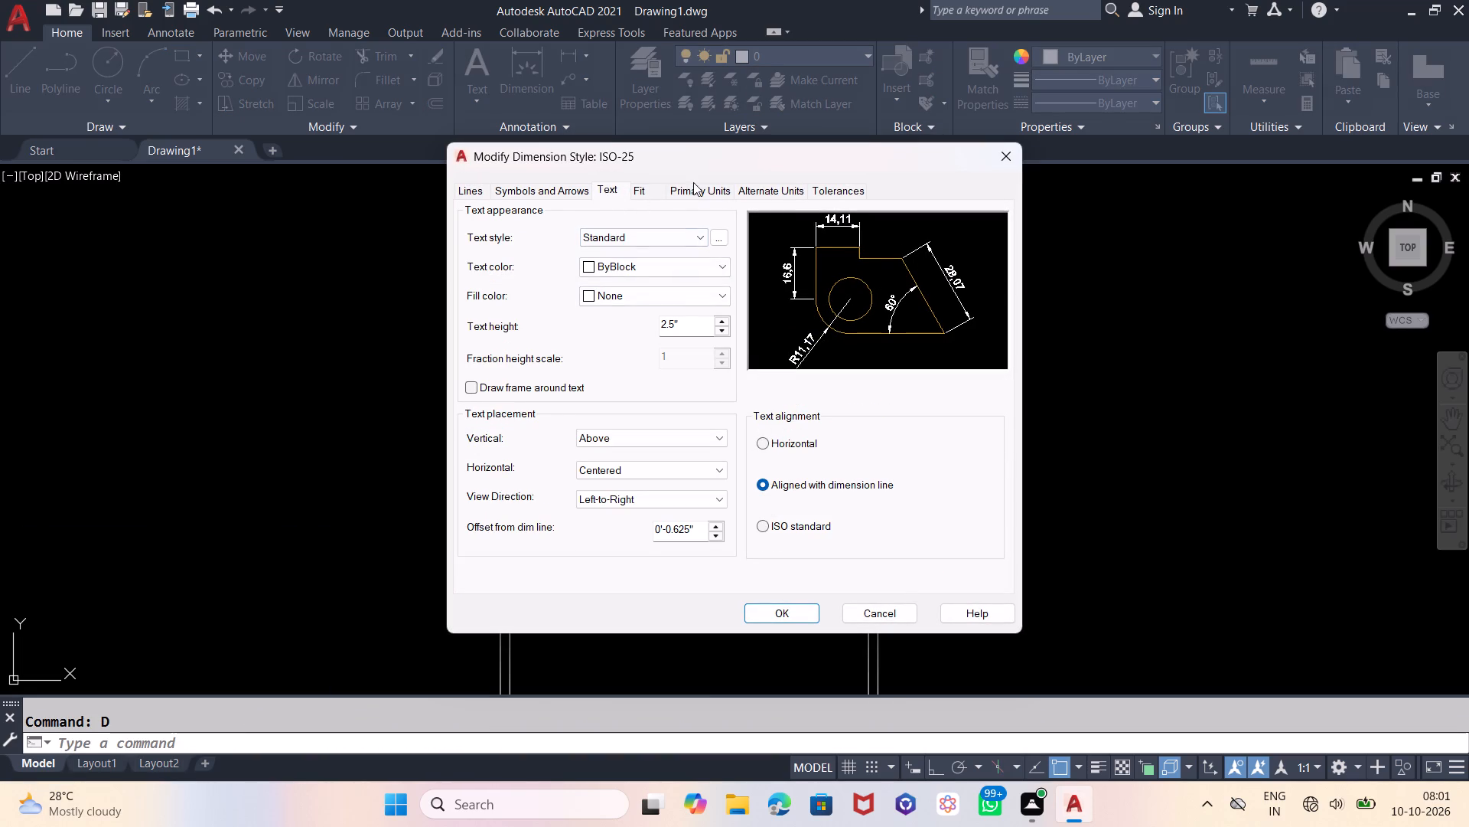
click(693, 182)
click(693, 187)
click(692, 229)
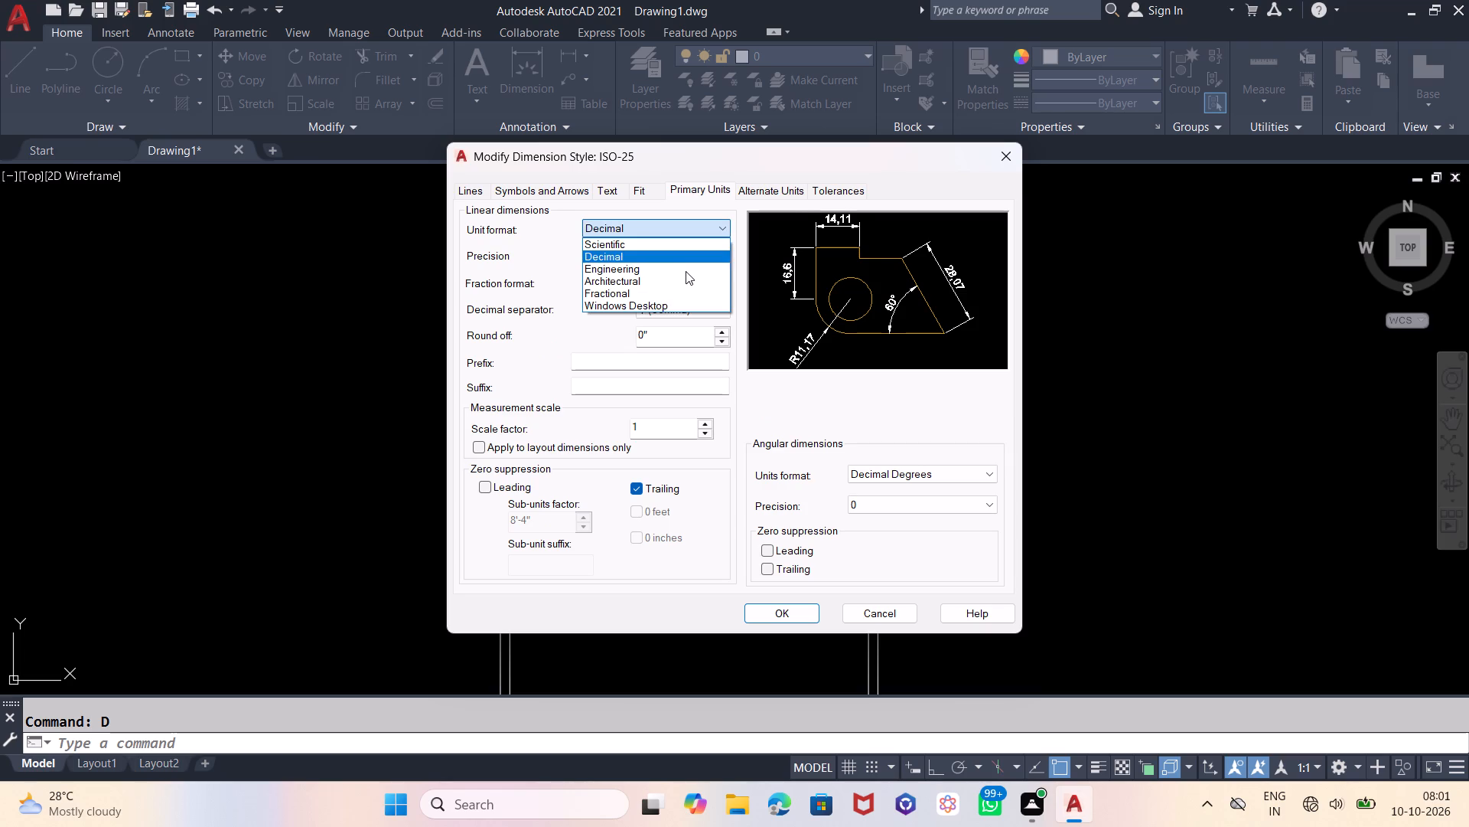
click(686, 271)
click(684, 259)
click(676, 279)
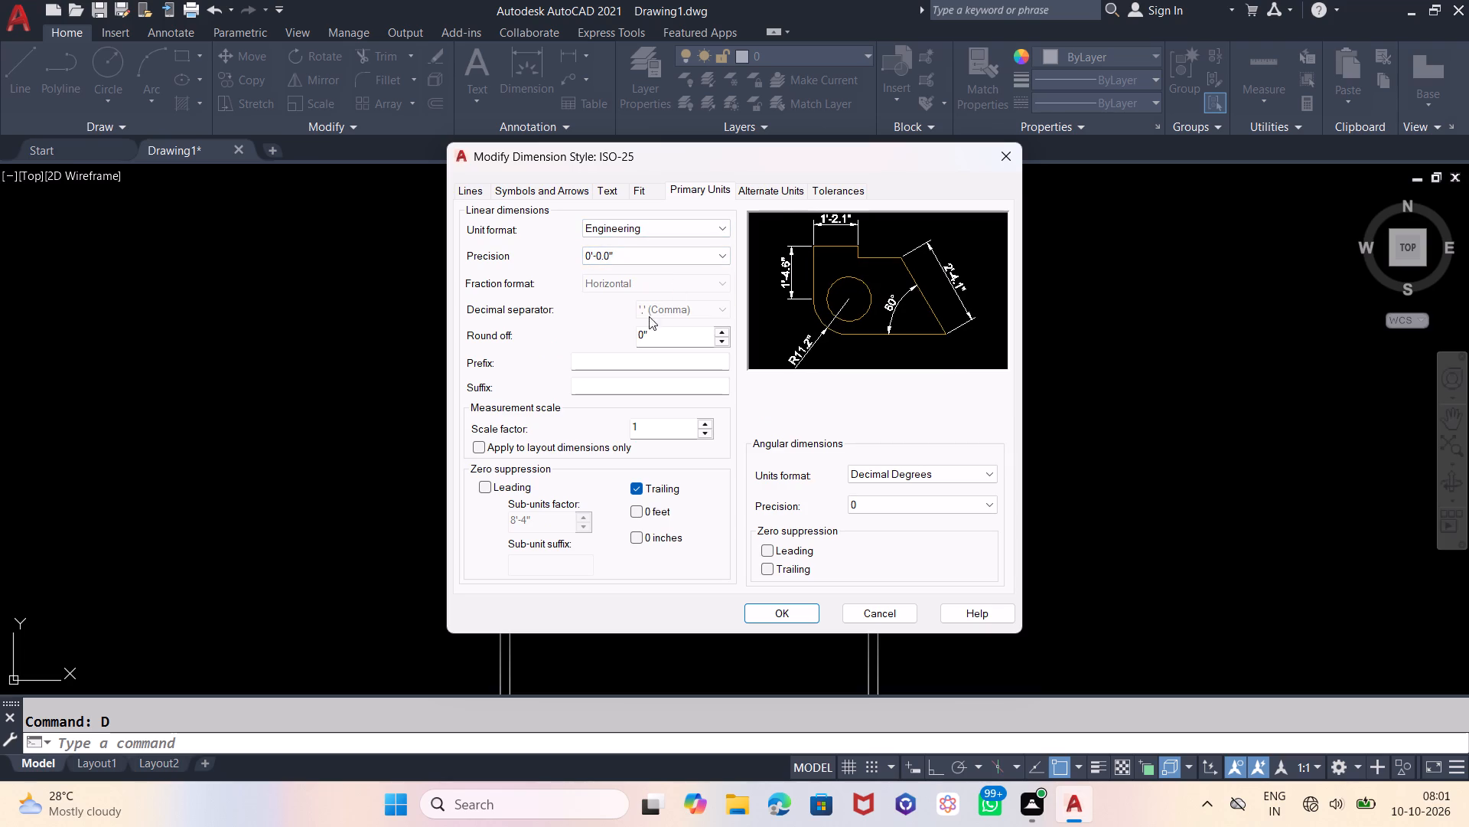
Set the ISO-25 dimension style's text height to 8".
click(599, 197)
click(686, 316)
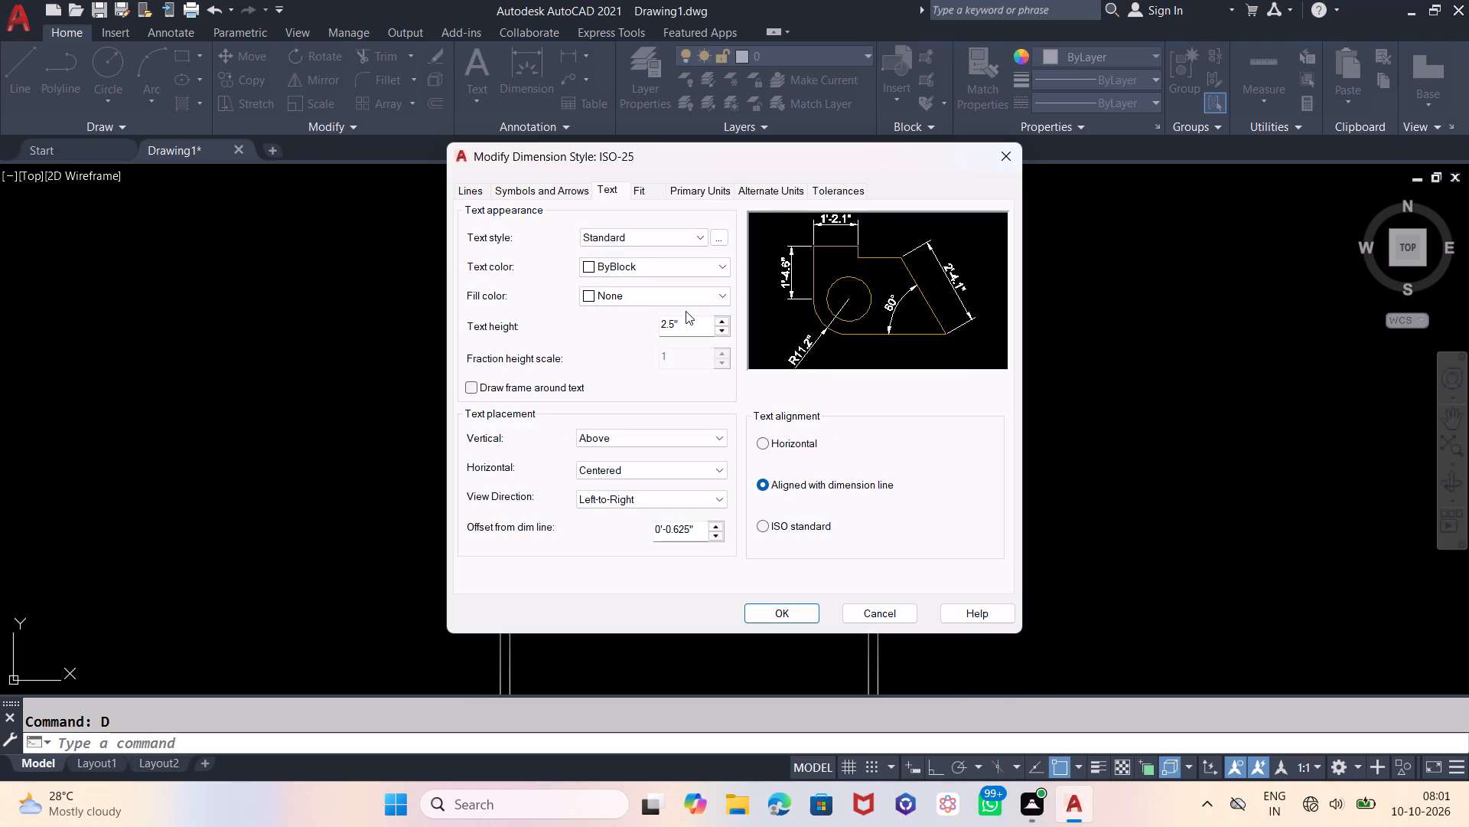
click(705, 325)
key(BackSpace)
key(BackSpace)
key(BackSpace)
key(BackSpace)
key(8)
key(Return)
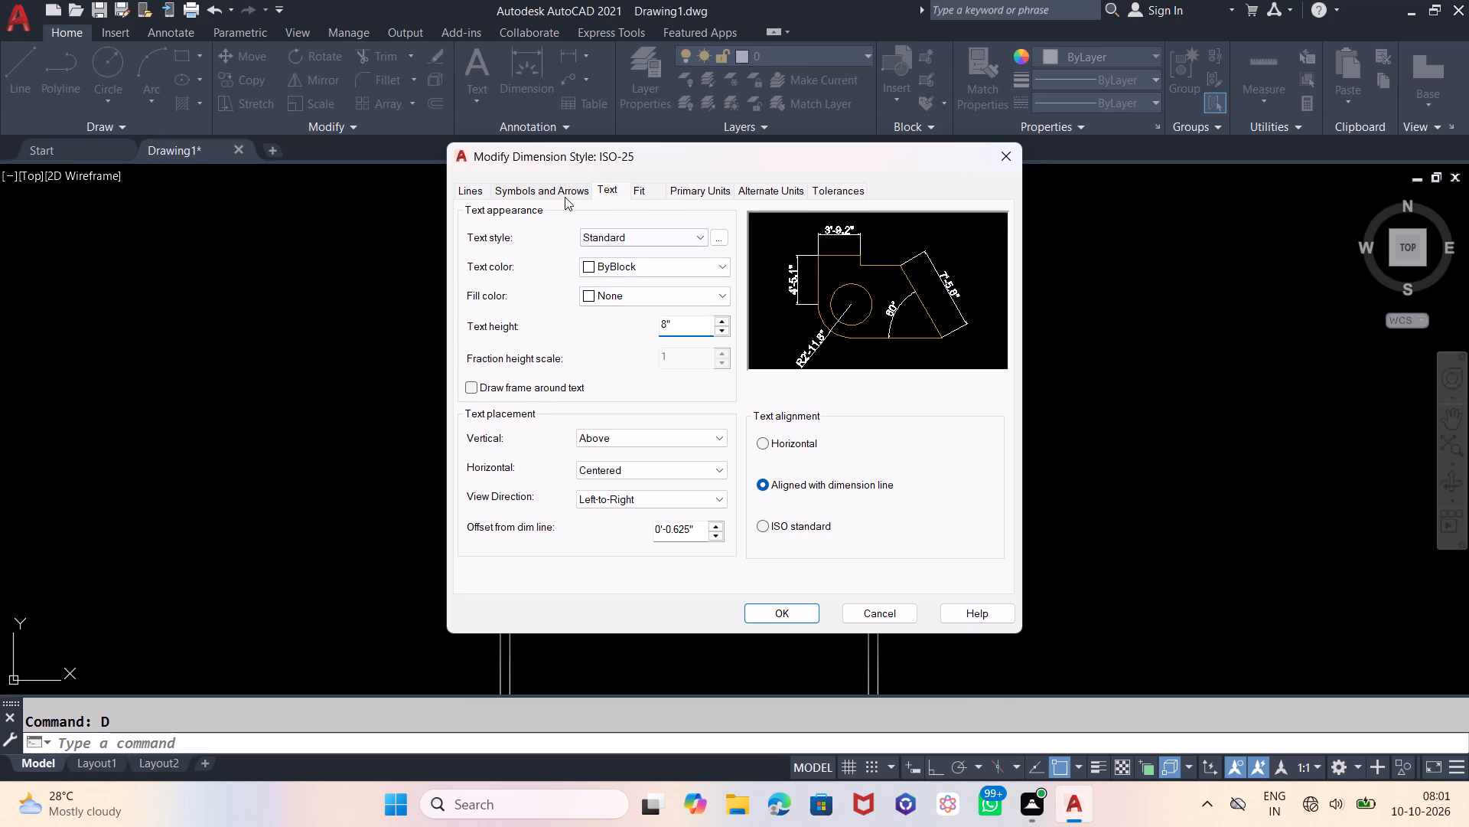
Set the dimension style's arrow size to 8", save the changes and make ISO-25 the current style.
click(565, 197)
click(506, 379)
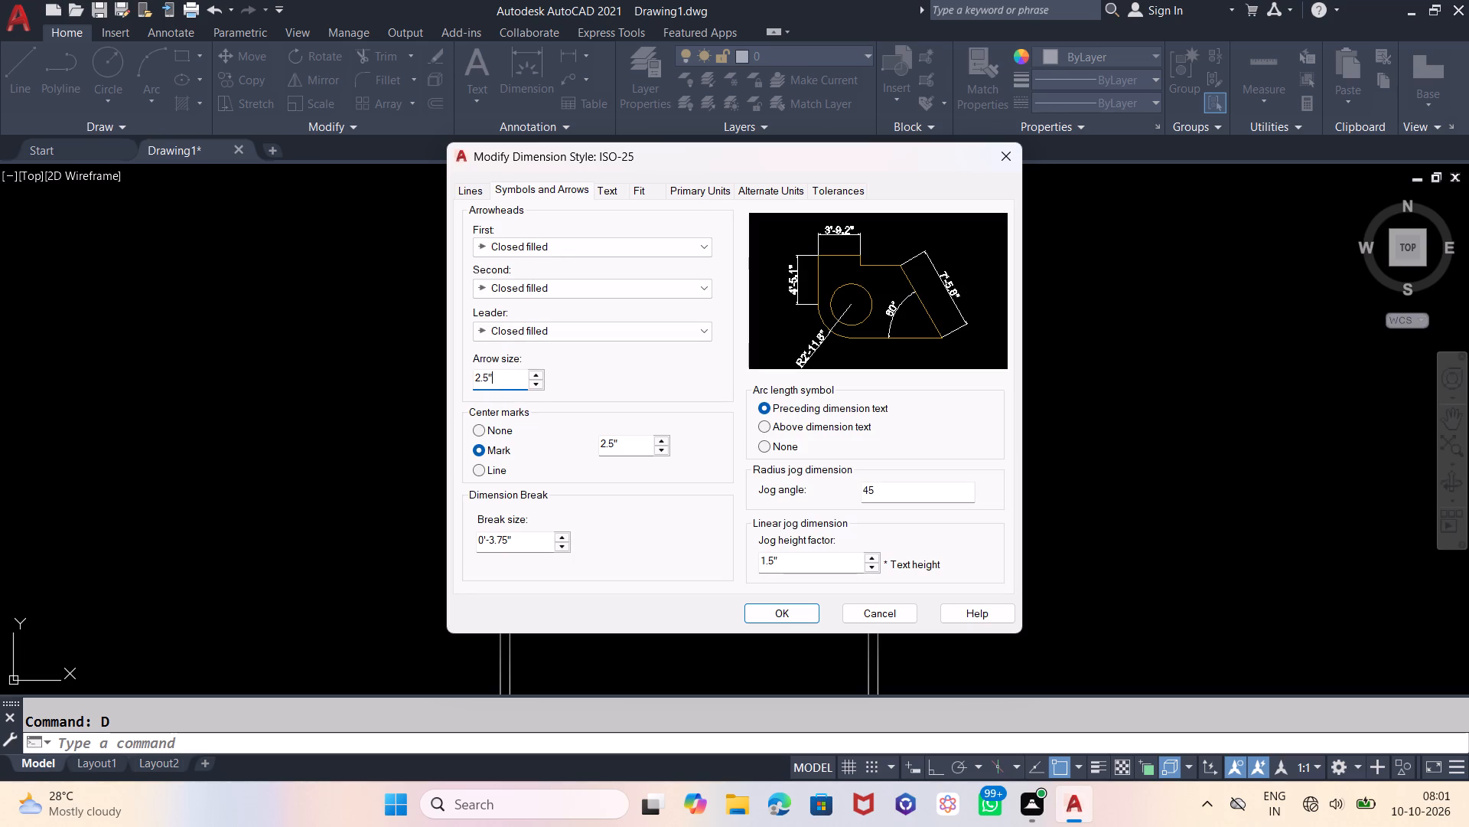
key(BackSpace)
key(BackSpace)
key(BackSpace)
key(BackSpace)
key(BackSpace)
key(8)
key(Return)
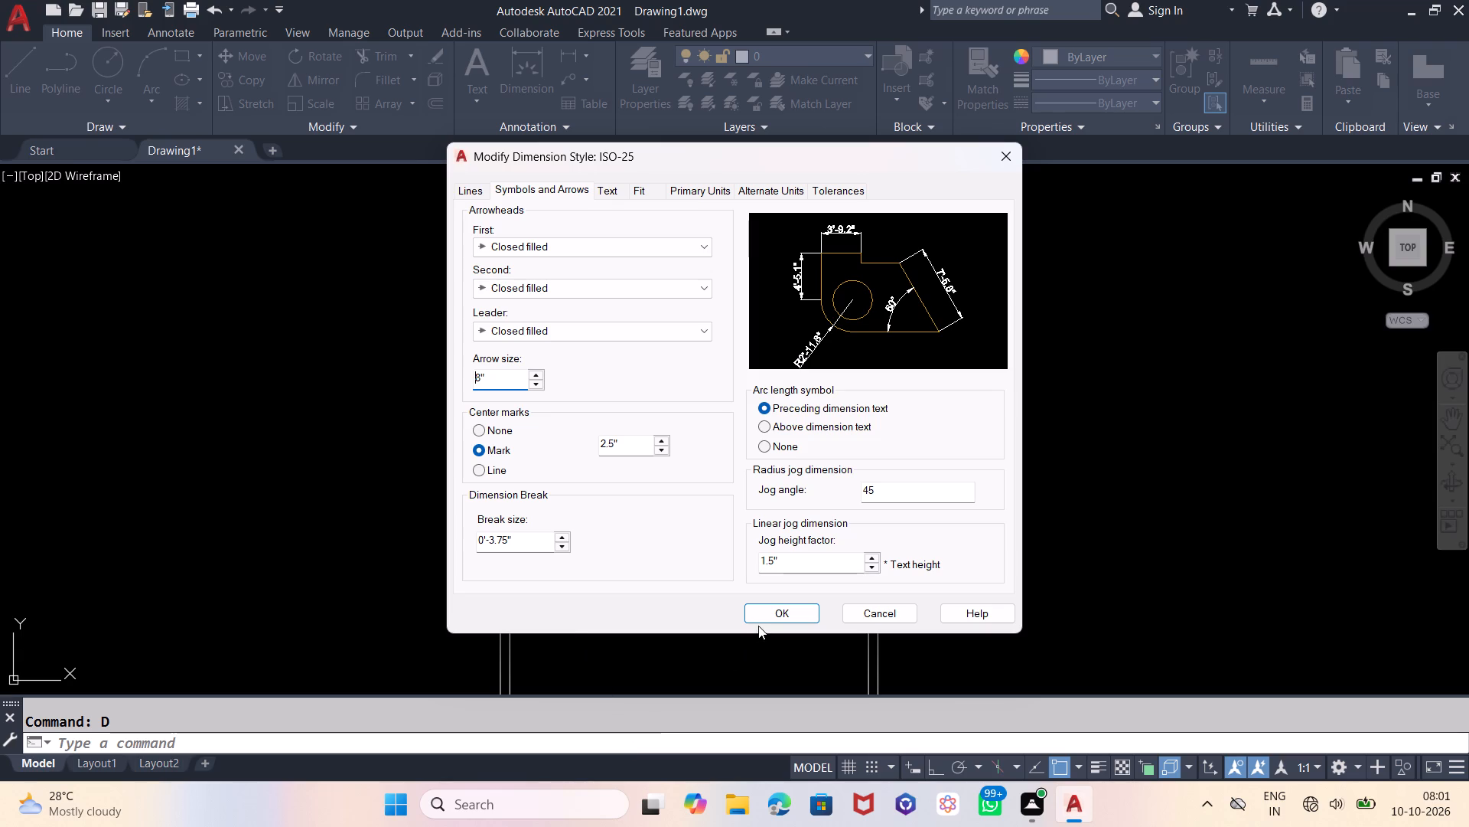
click(760, 621)
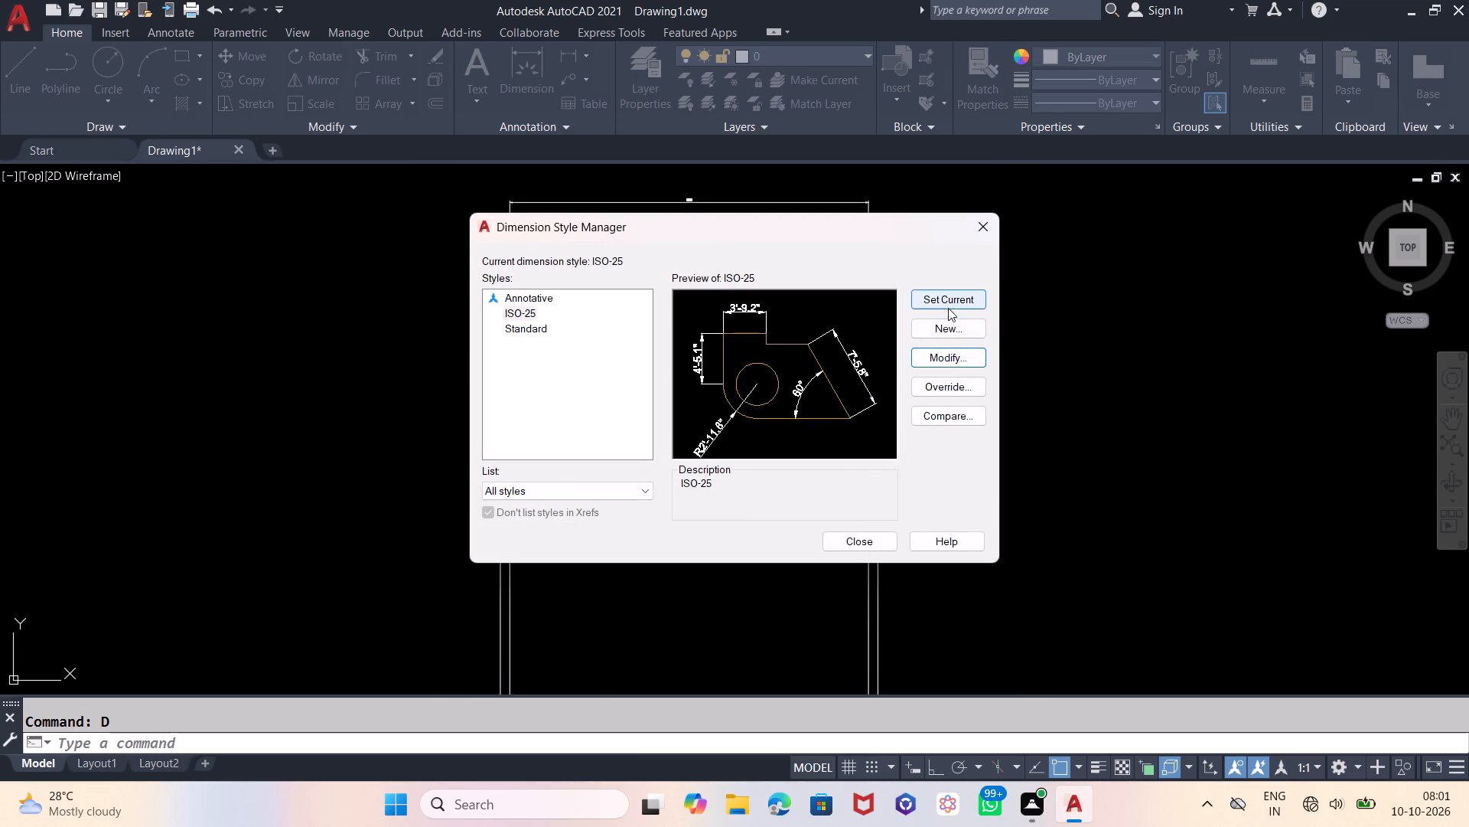
click(947, 301)
click(875, 544)
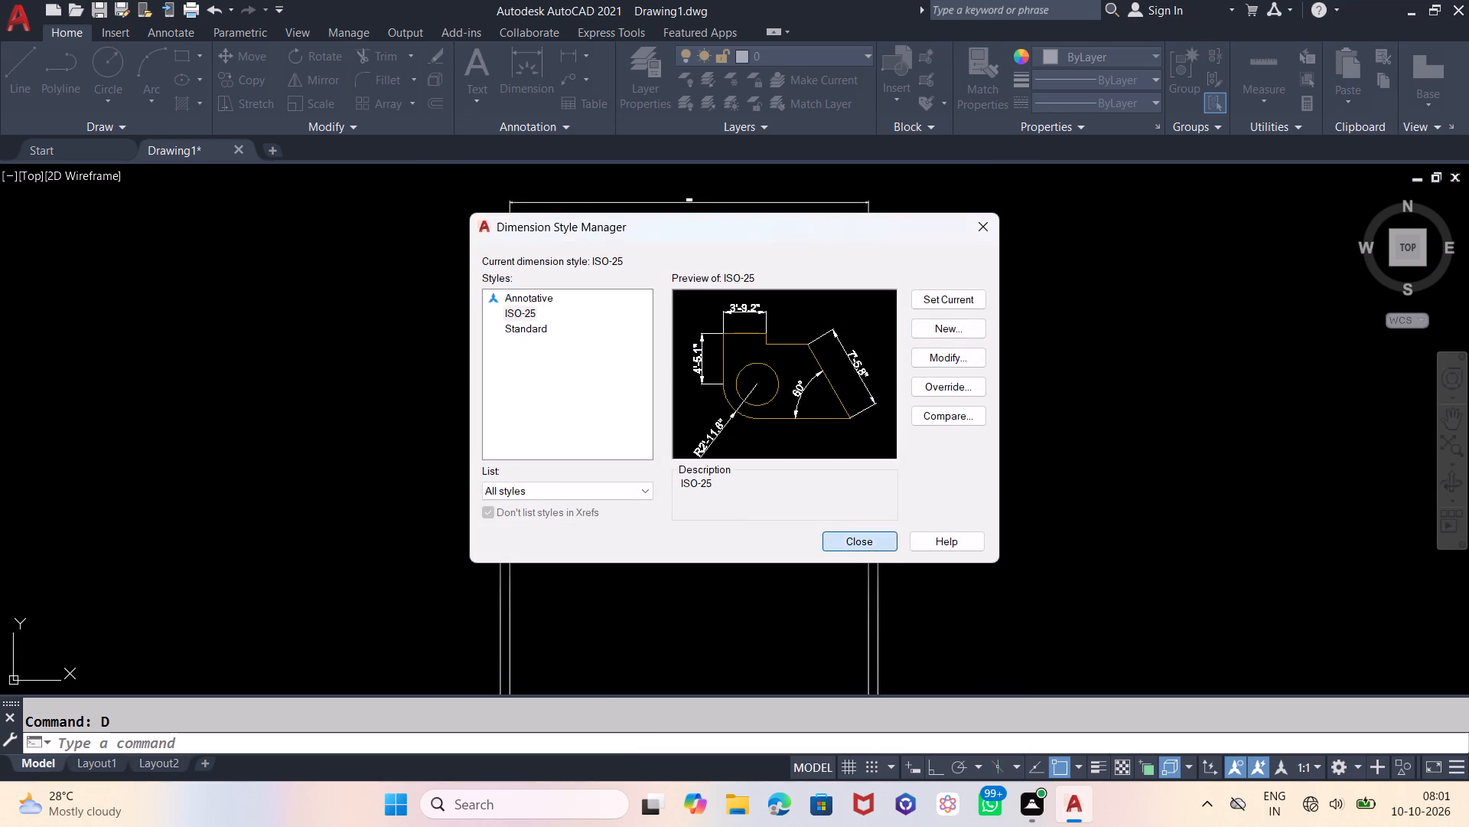
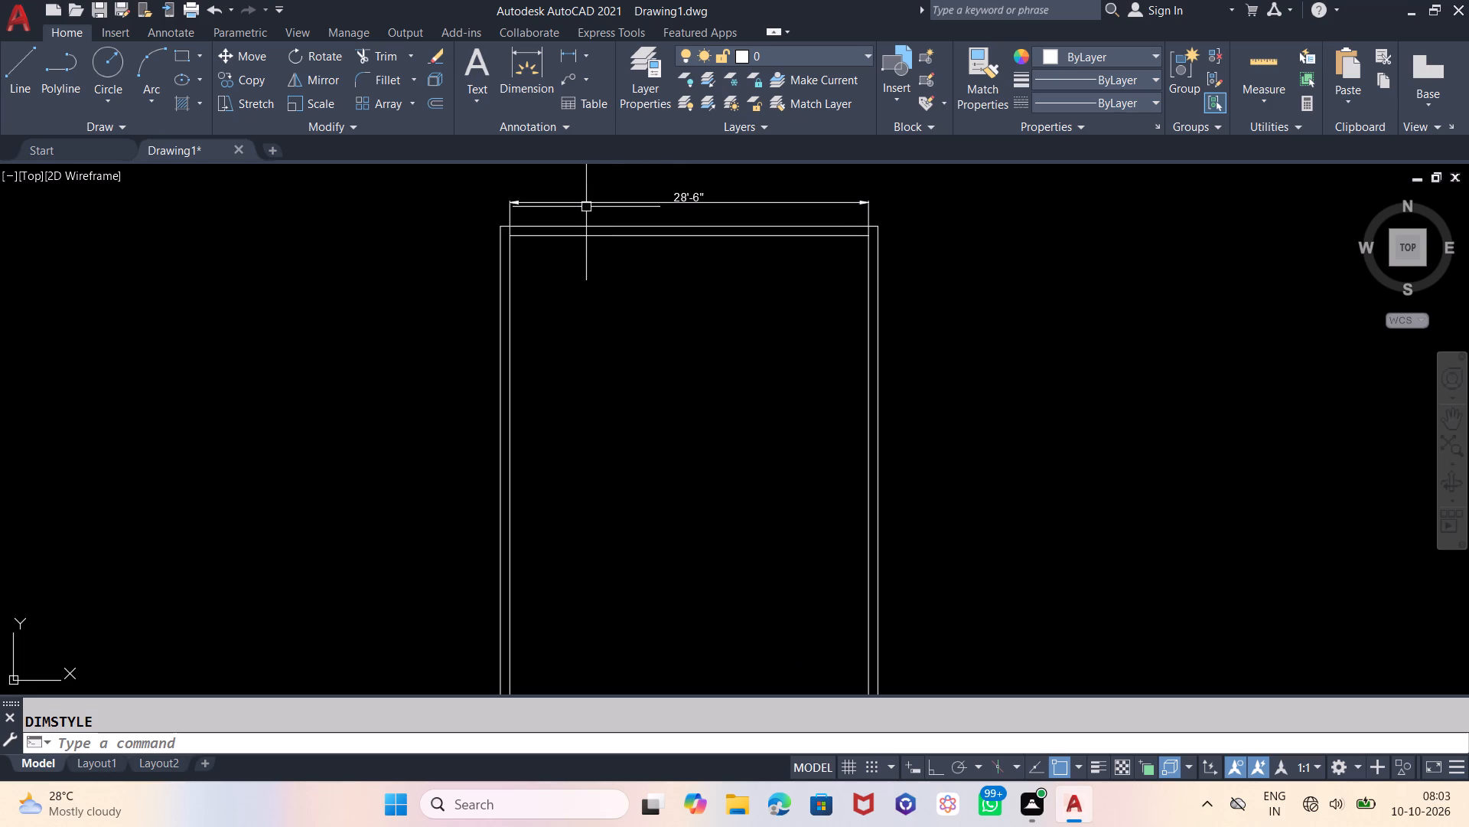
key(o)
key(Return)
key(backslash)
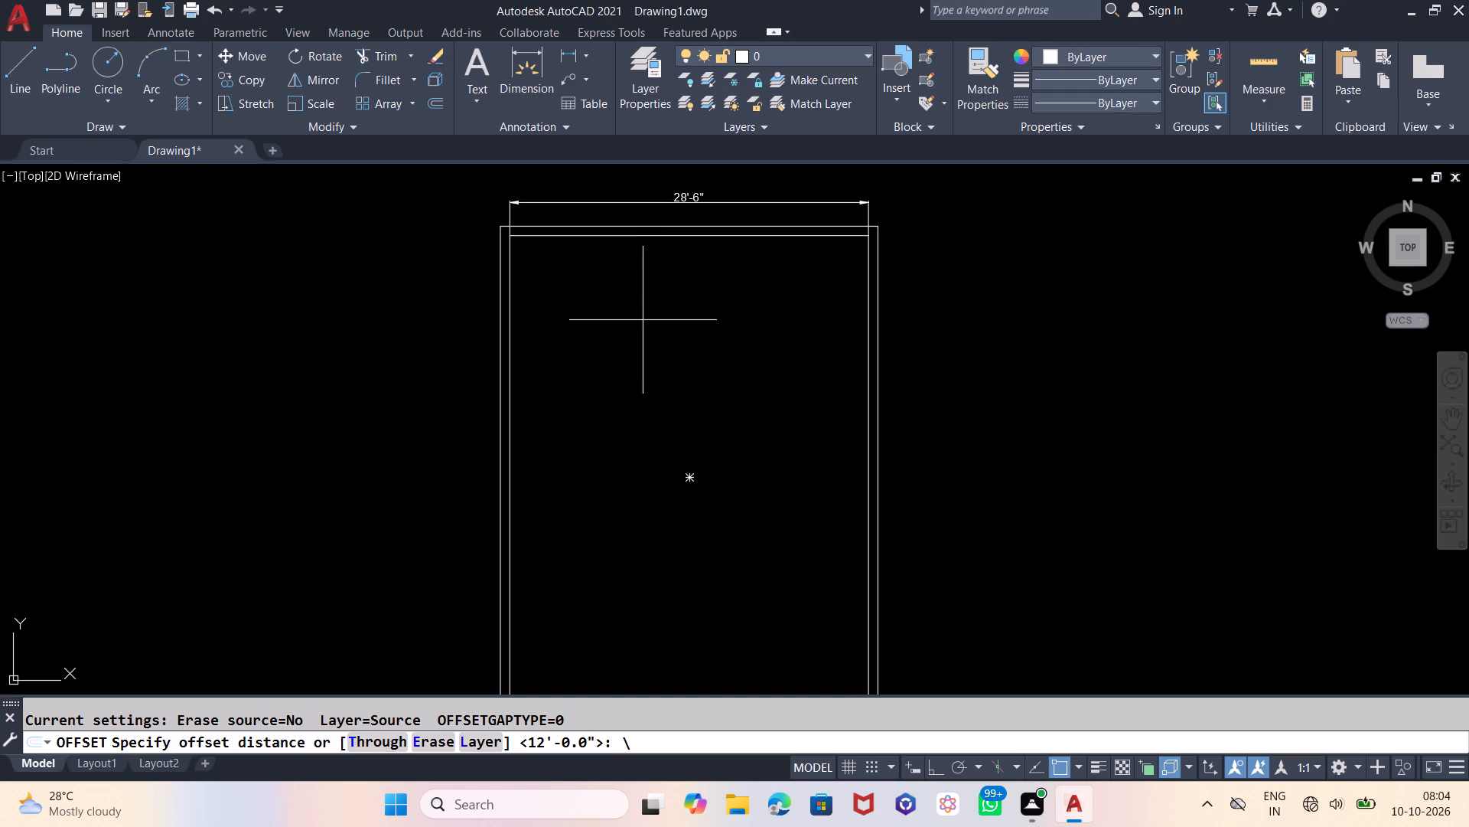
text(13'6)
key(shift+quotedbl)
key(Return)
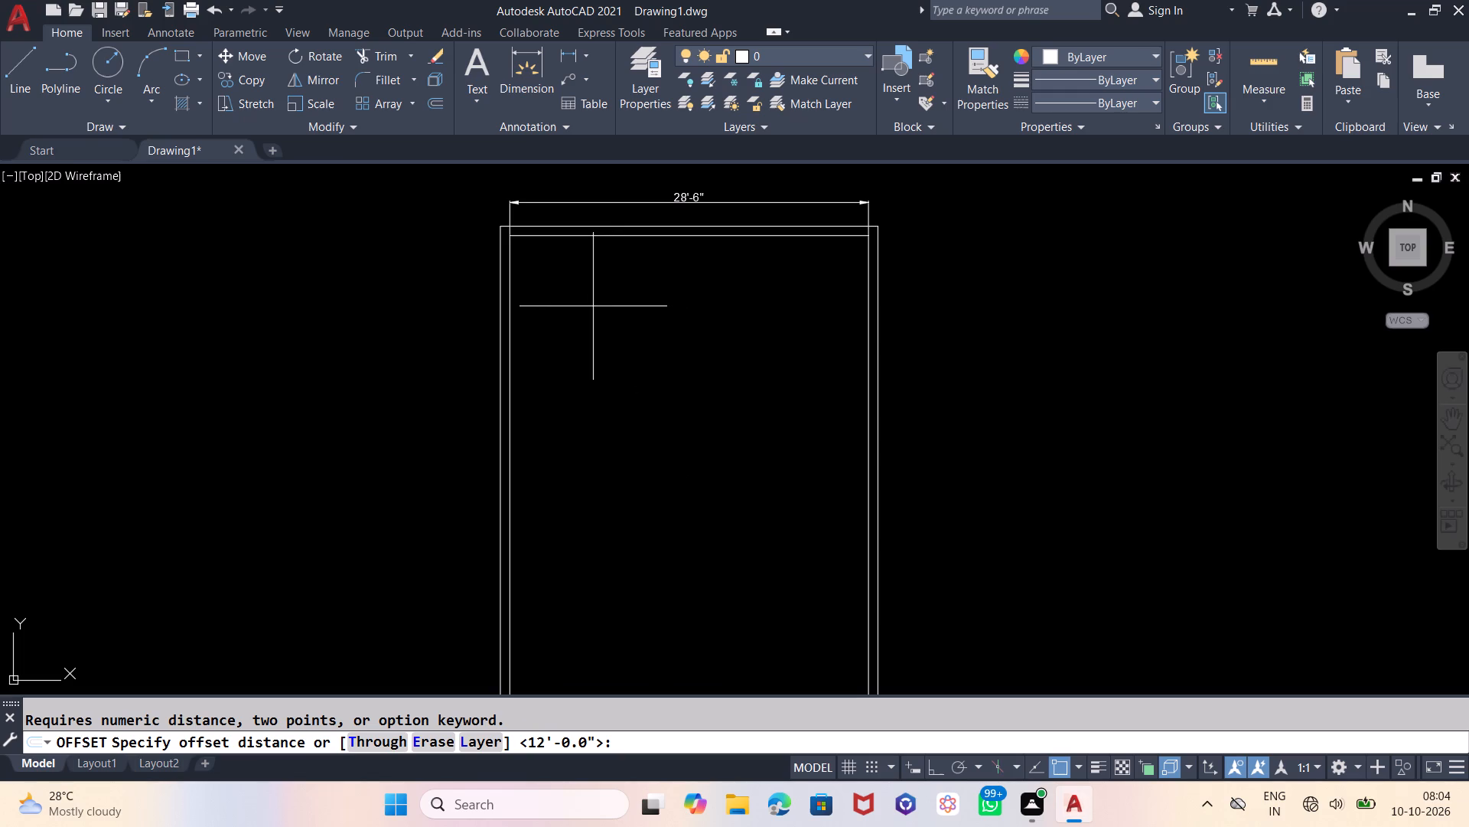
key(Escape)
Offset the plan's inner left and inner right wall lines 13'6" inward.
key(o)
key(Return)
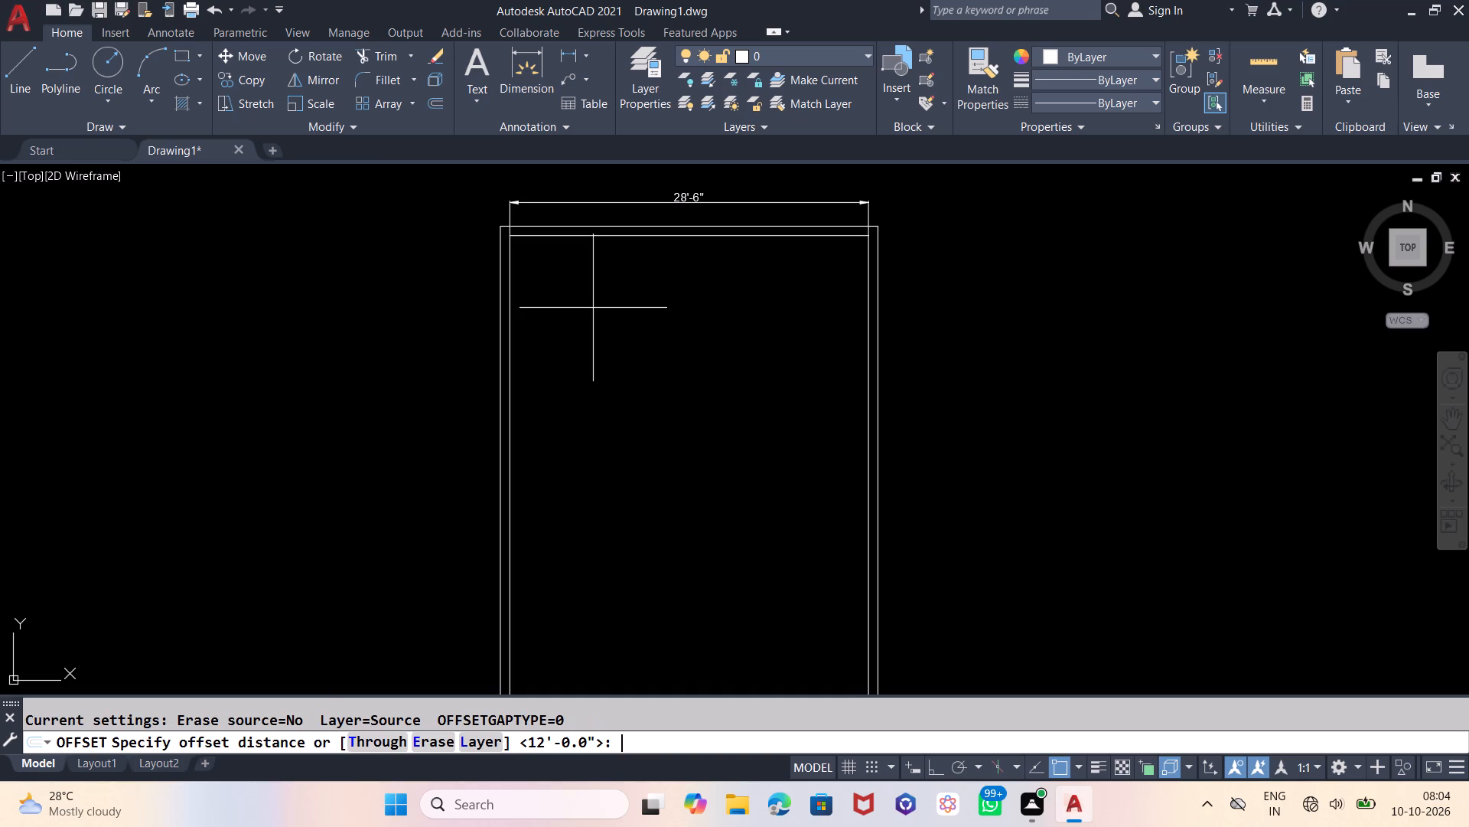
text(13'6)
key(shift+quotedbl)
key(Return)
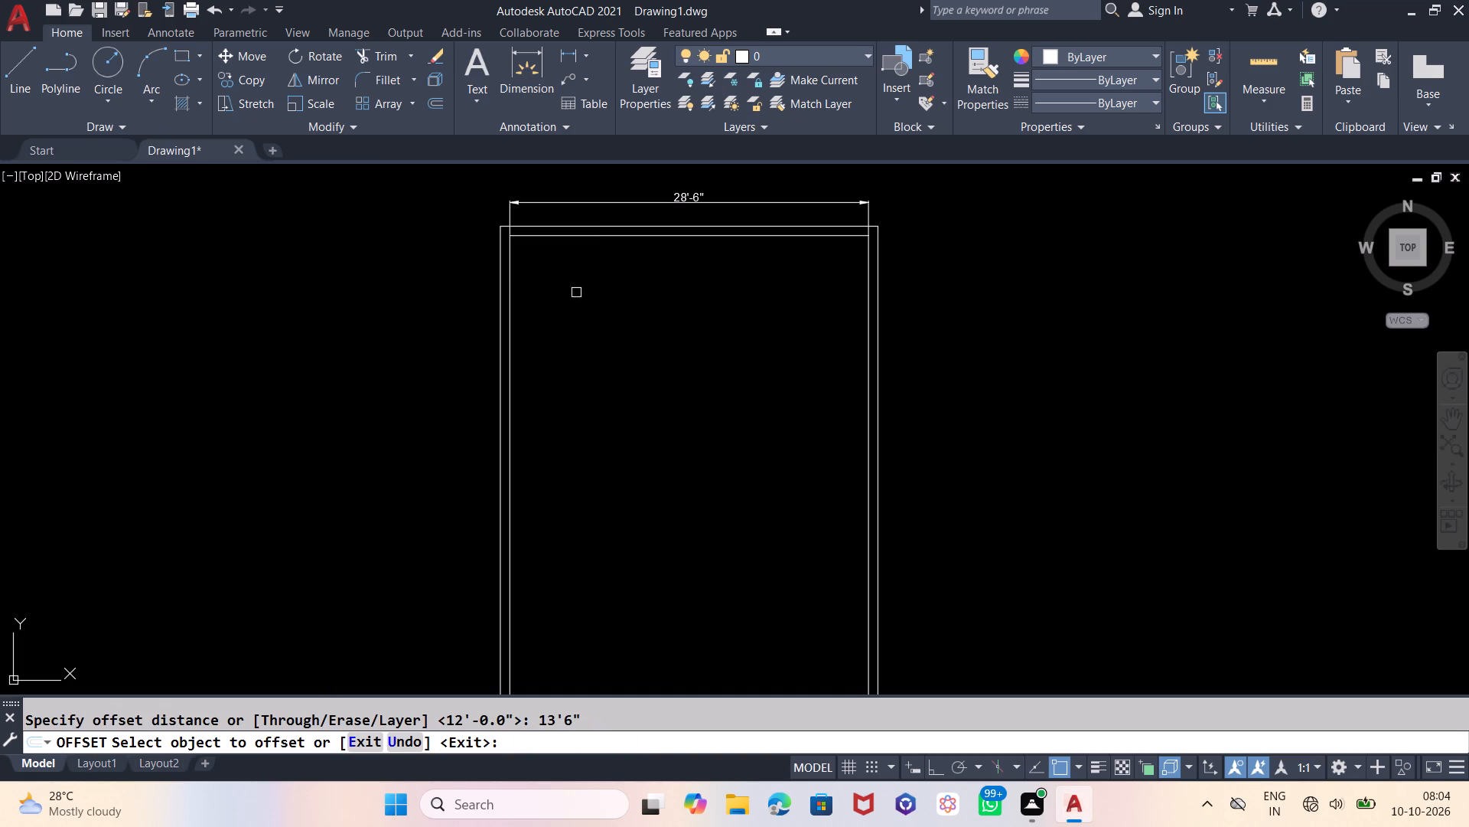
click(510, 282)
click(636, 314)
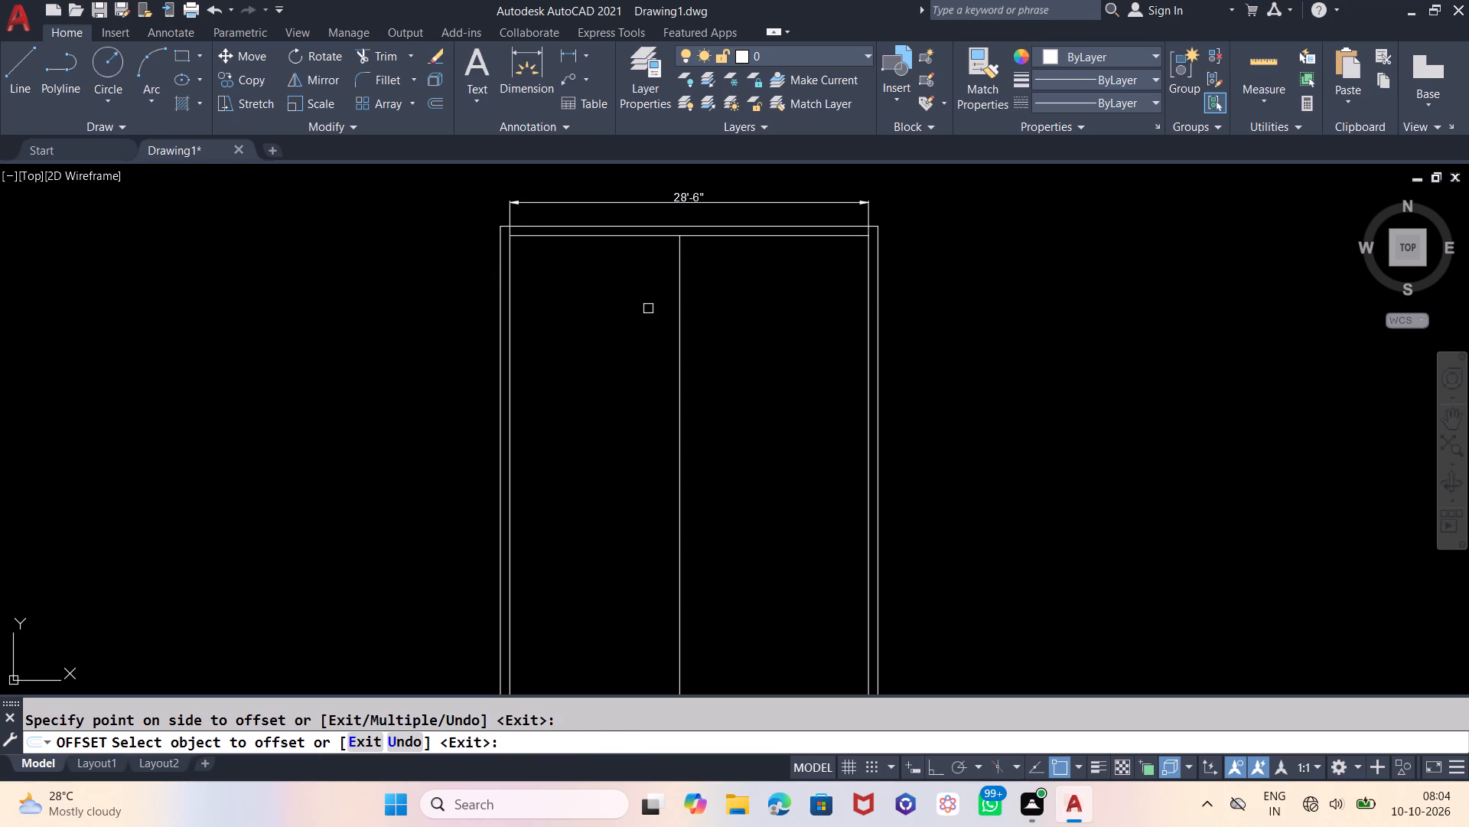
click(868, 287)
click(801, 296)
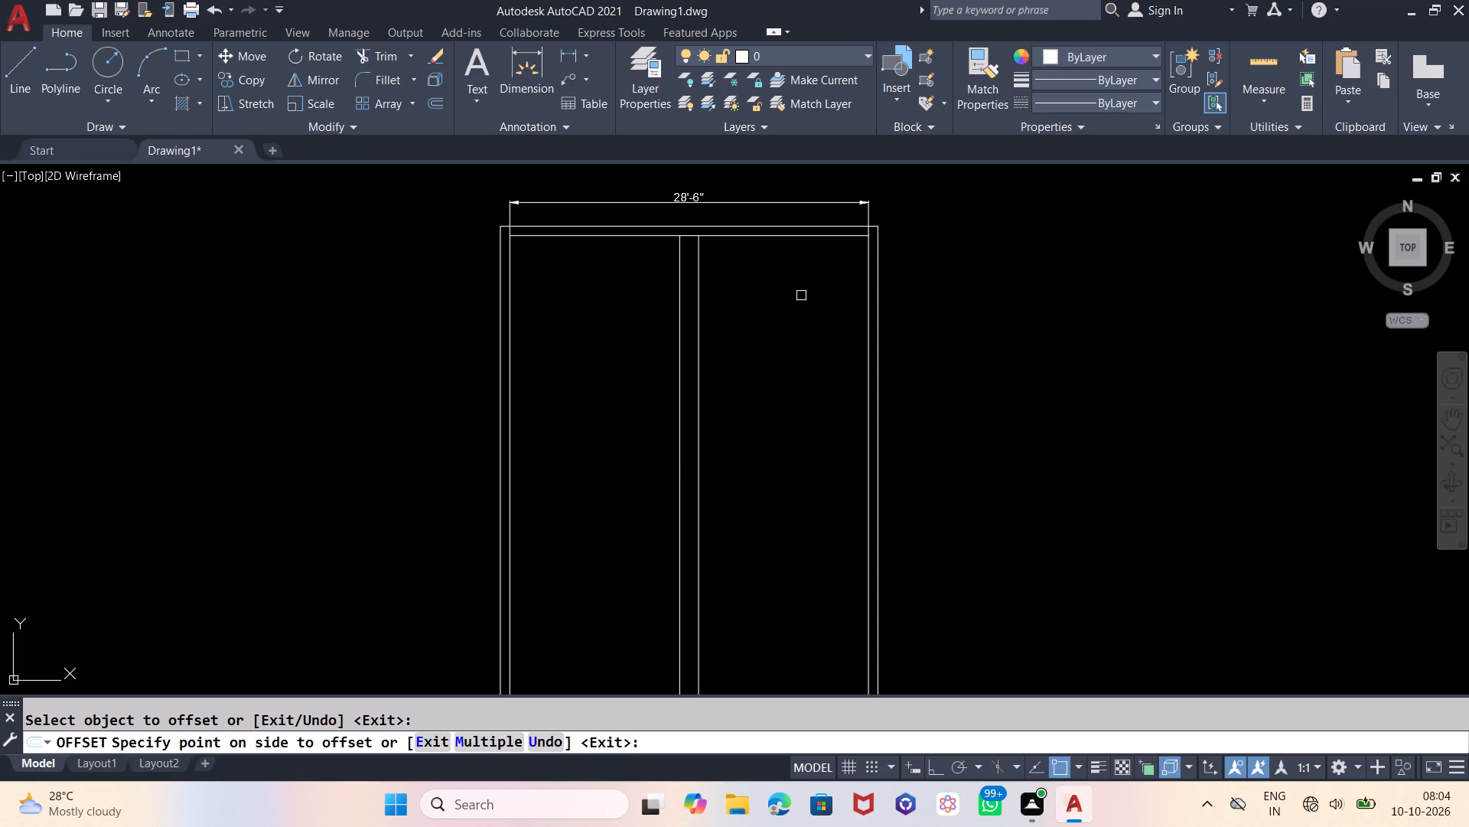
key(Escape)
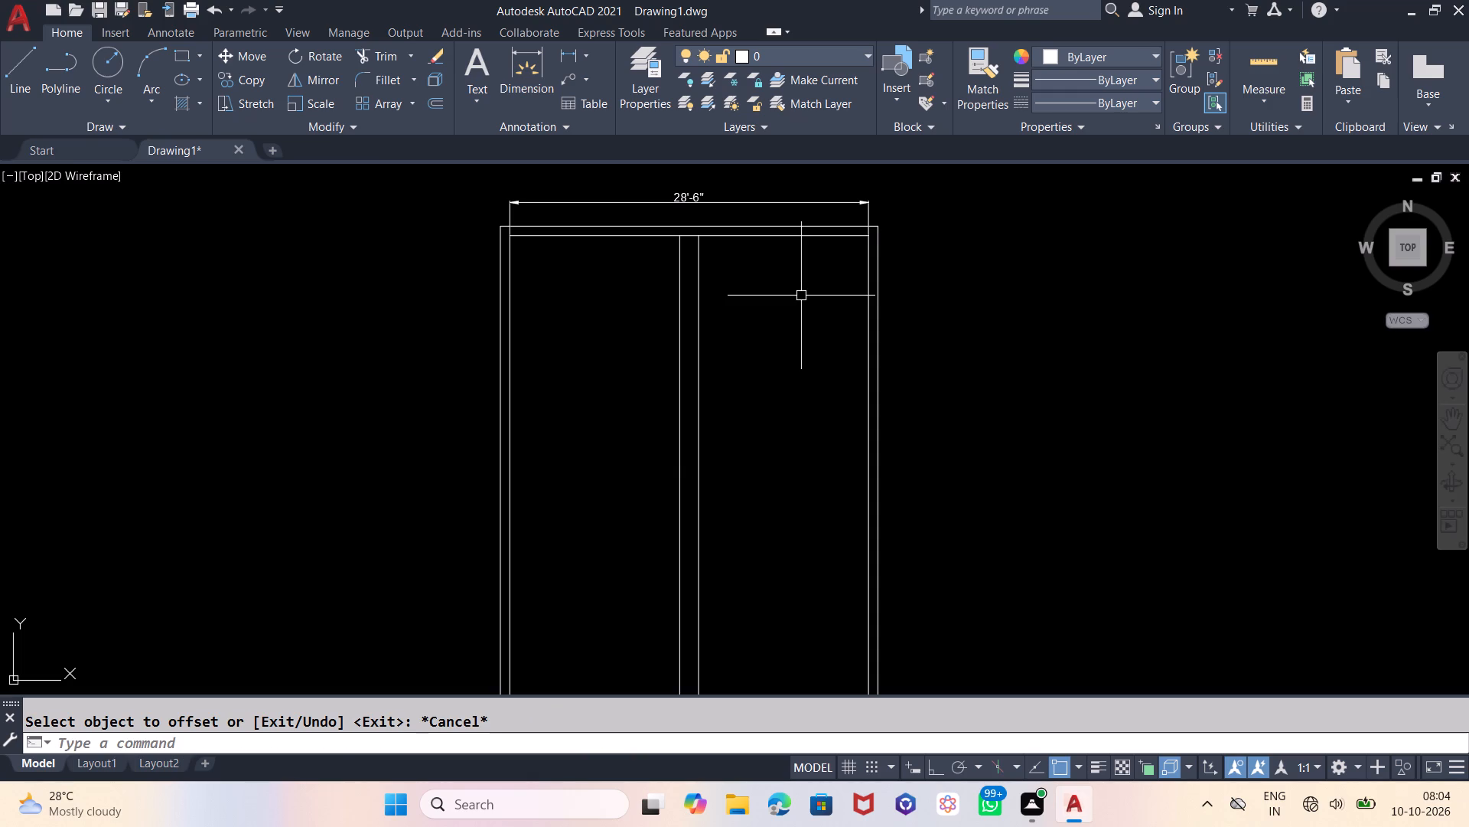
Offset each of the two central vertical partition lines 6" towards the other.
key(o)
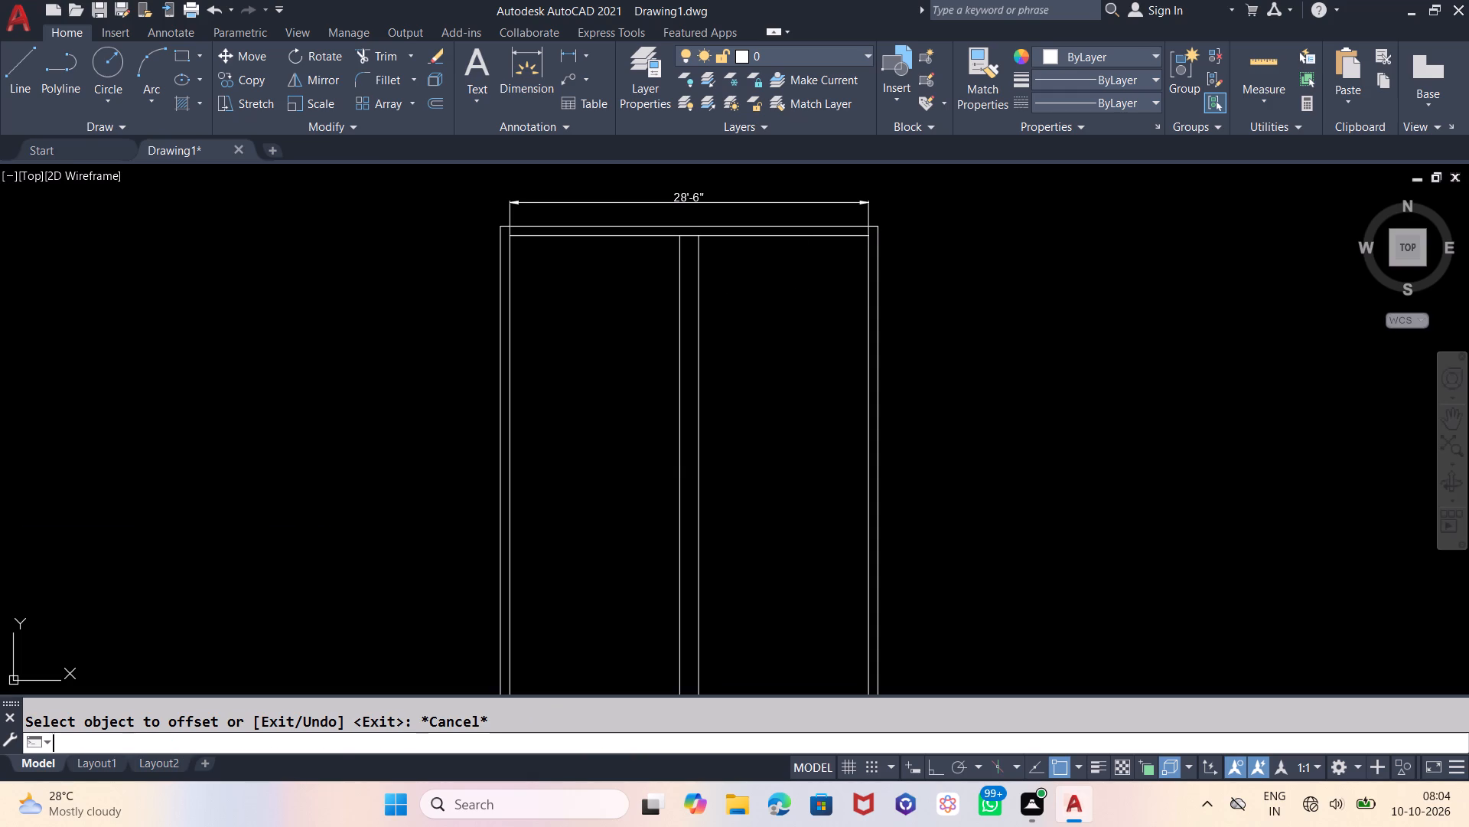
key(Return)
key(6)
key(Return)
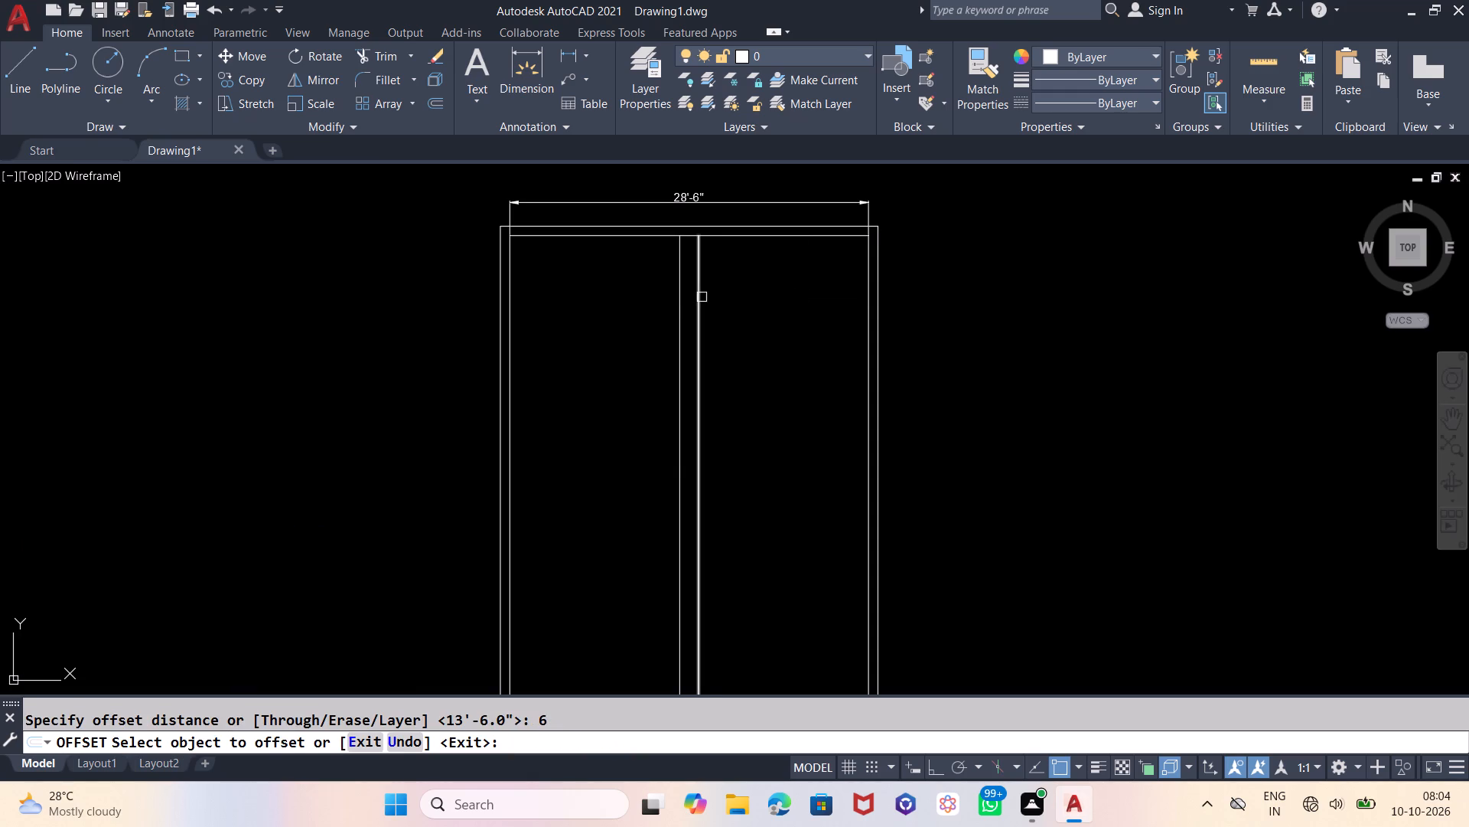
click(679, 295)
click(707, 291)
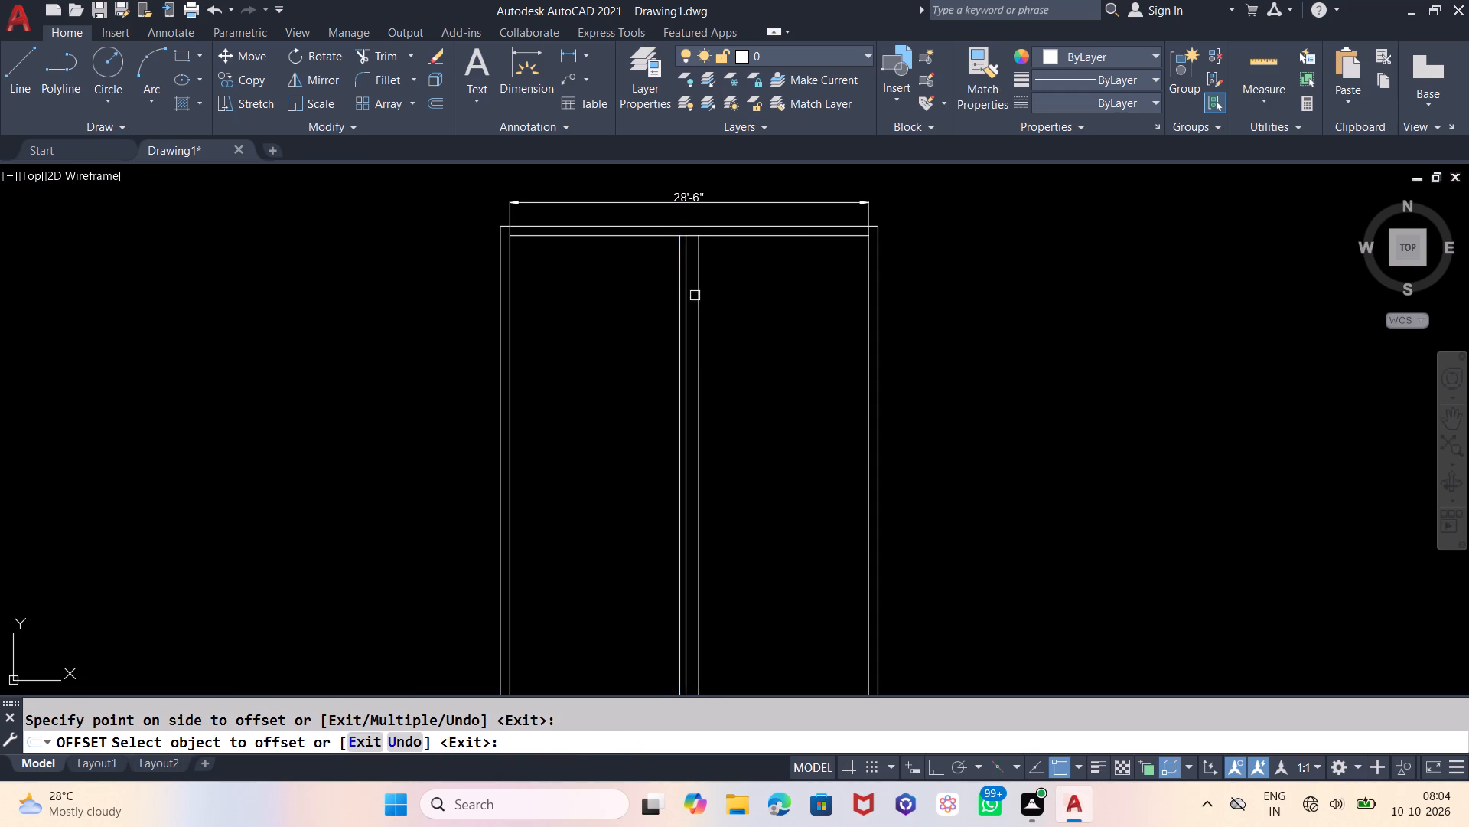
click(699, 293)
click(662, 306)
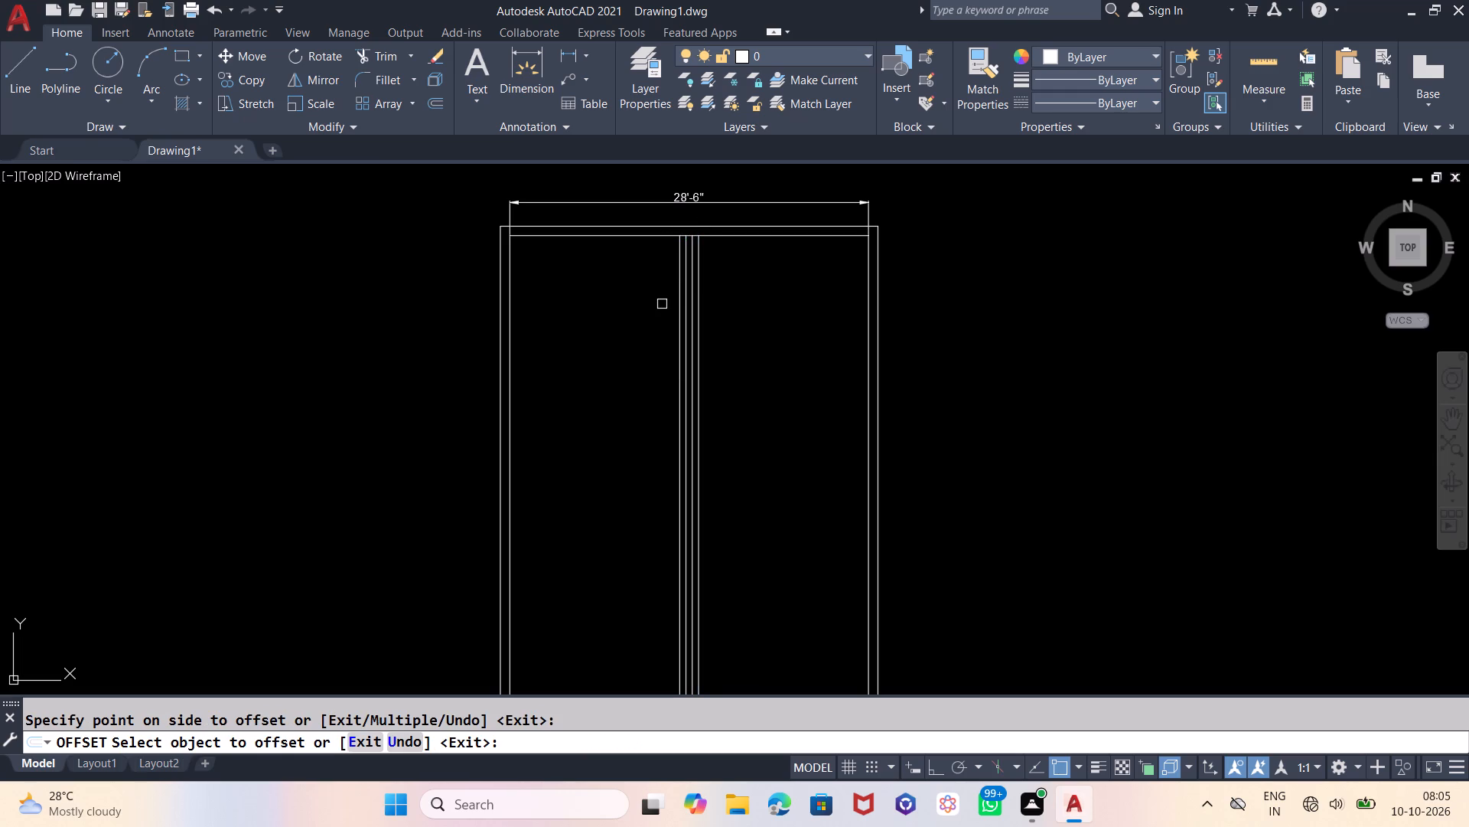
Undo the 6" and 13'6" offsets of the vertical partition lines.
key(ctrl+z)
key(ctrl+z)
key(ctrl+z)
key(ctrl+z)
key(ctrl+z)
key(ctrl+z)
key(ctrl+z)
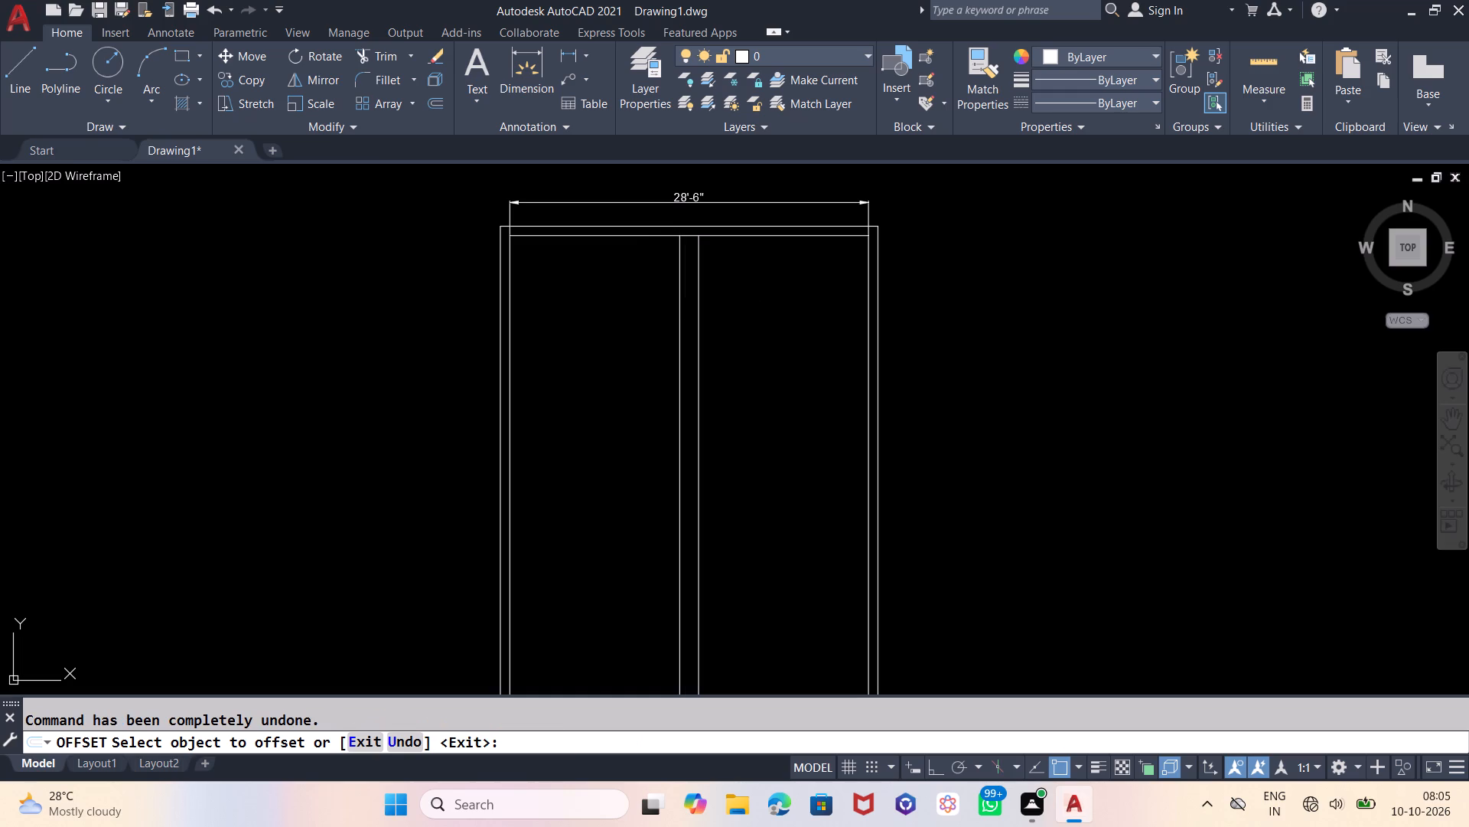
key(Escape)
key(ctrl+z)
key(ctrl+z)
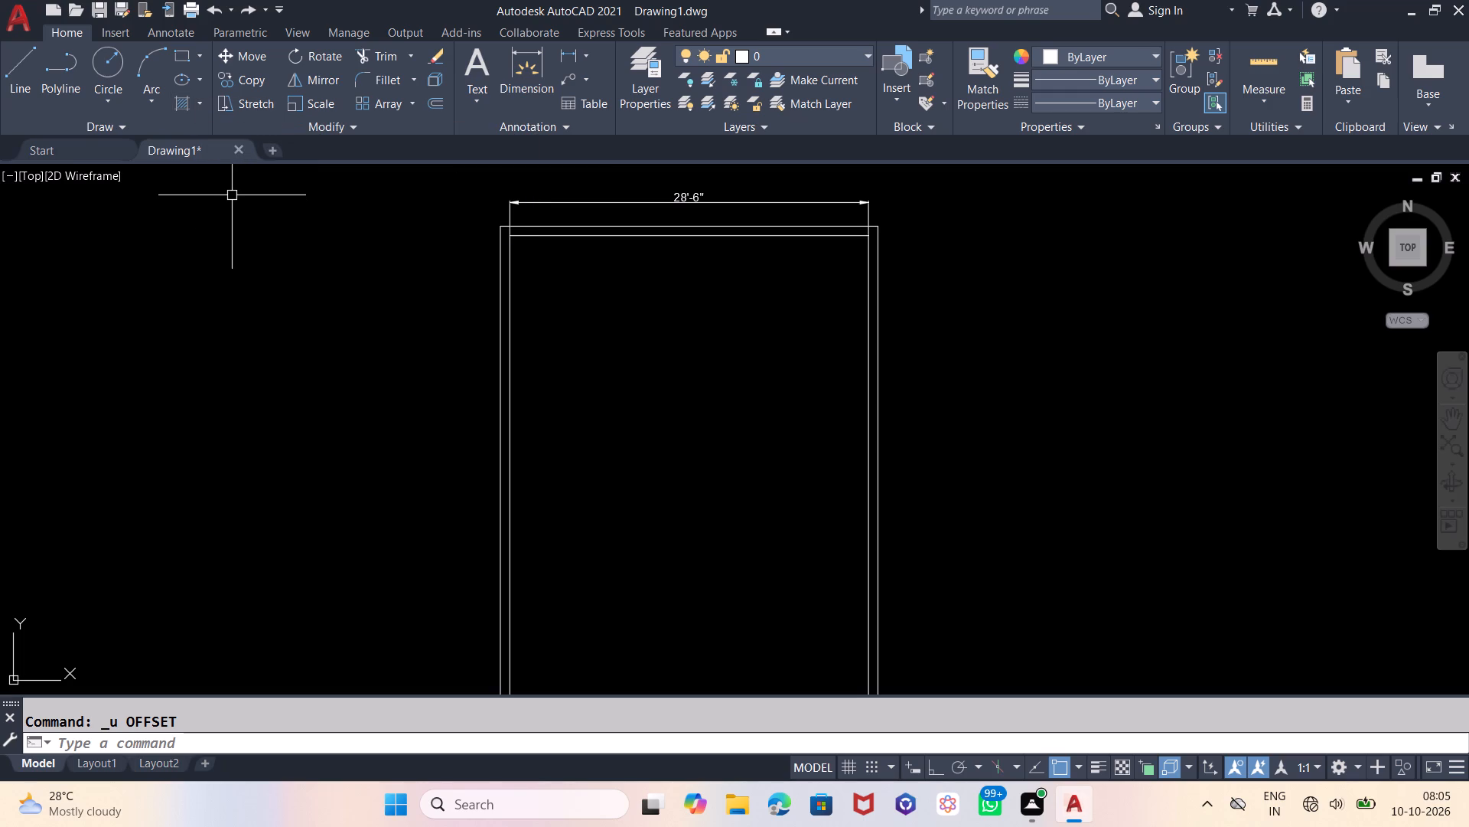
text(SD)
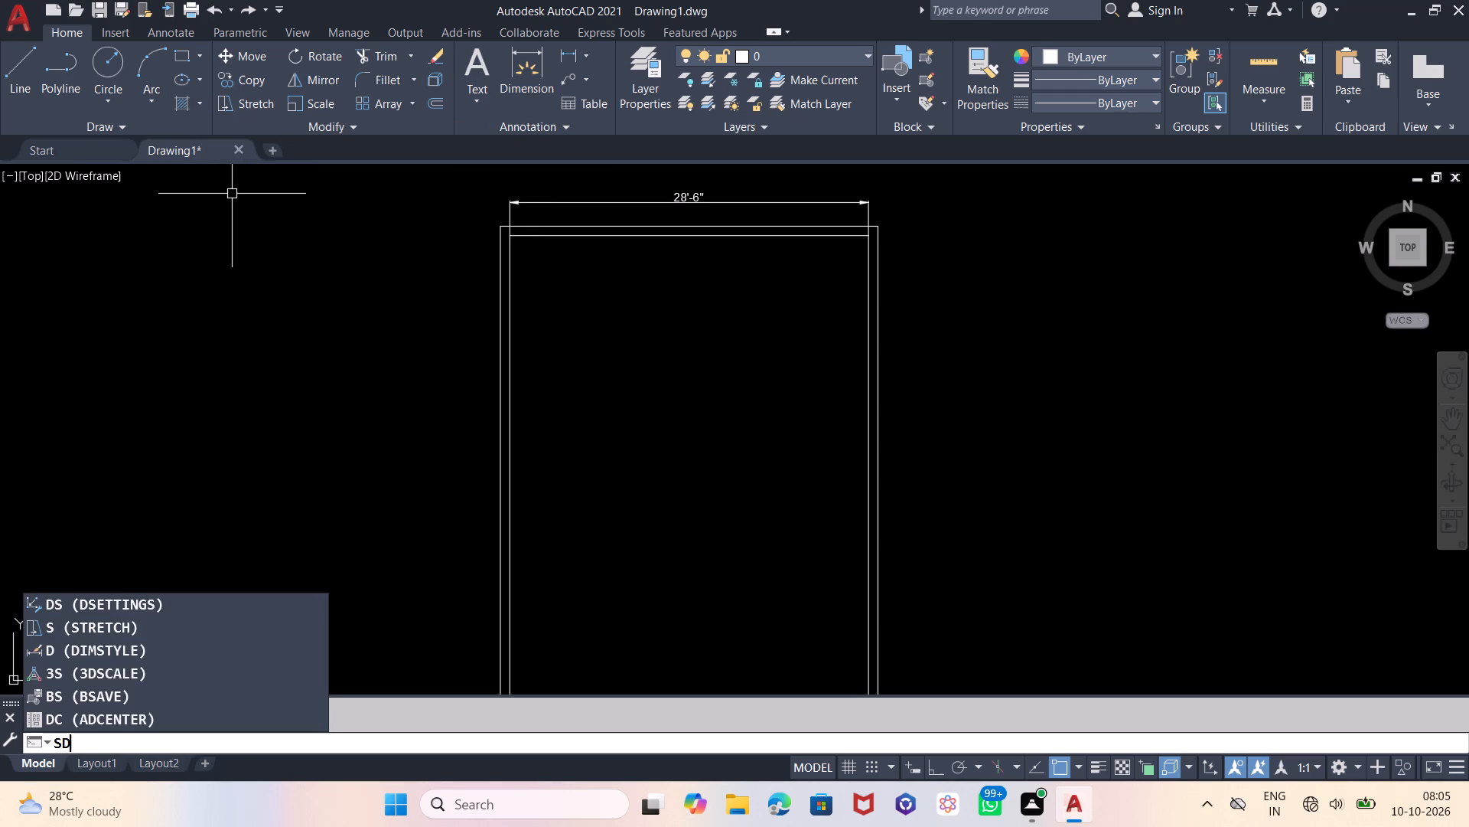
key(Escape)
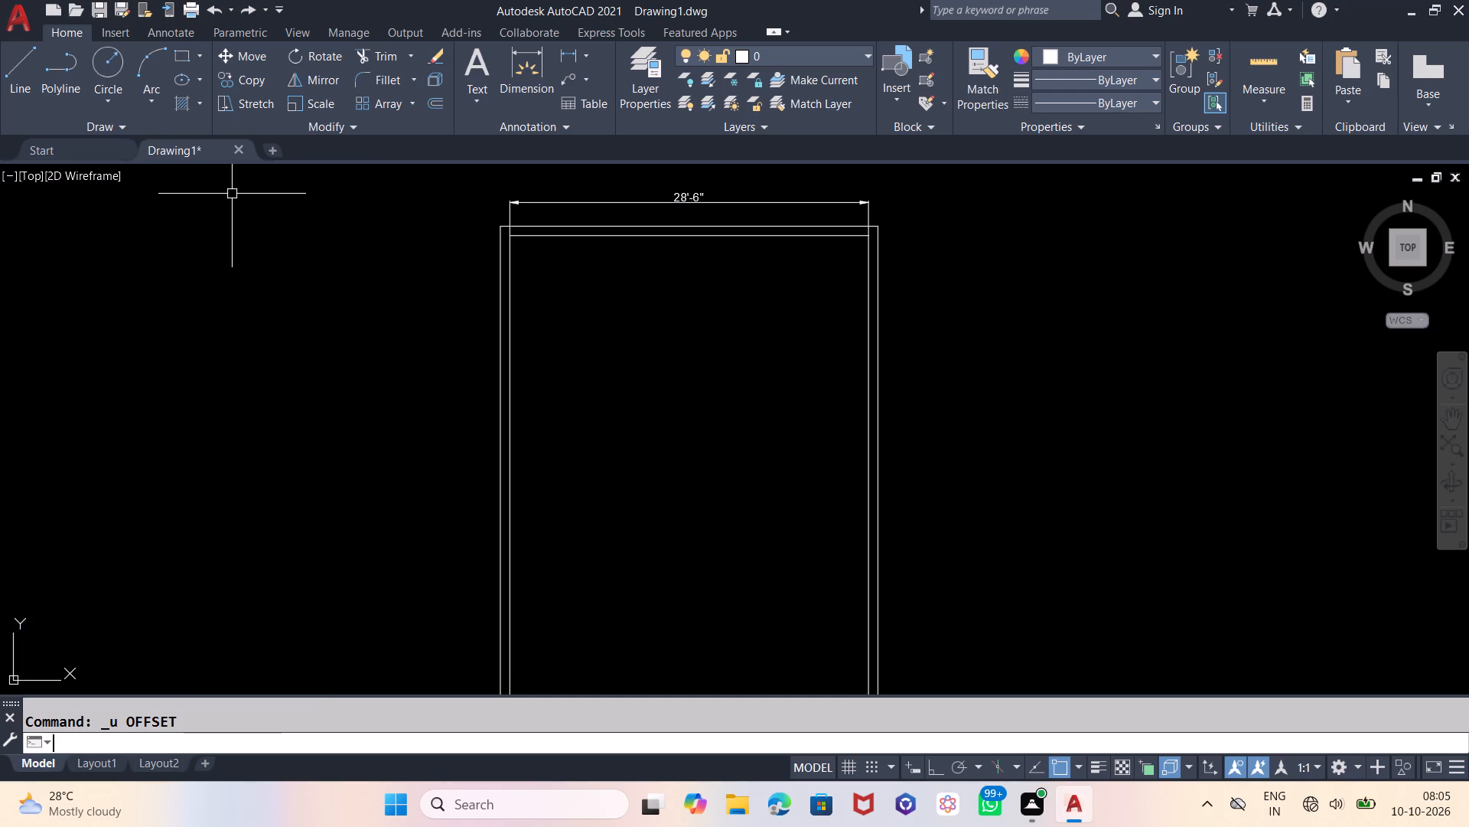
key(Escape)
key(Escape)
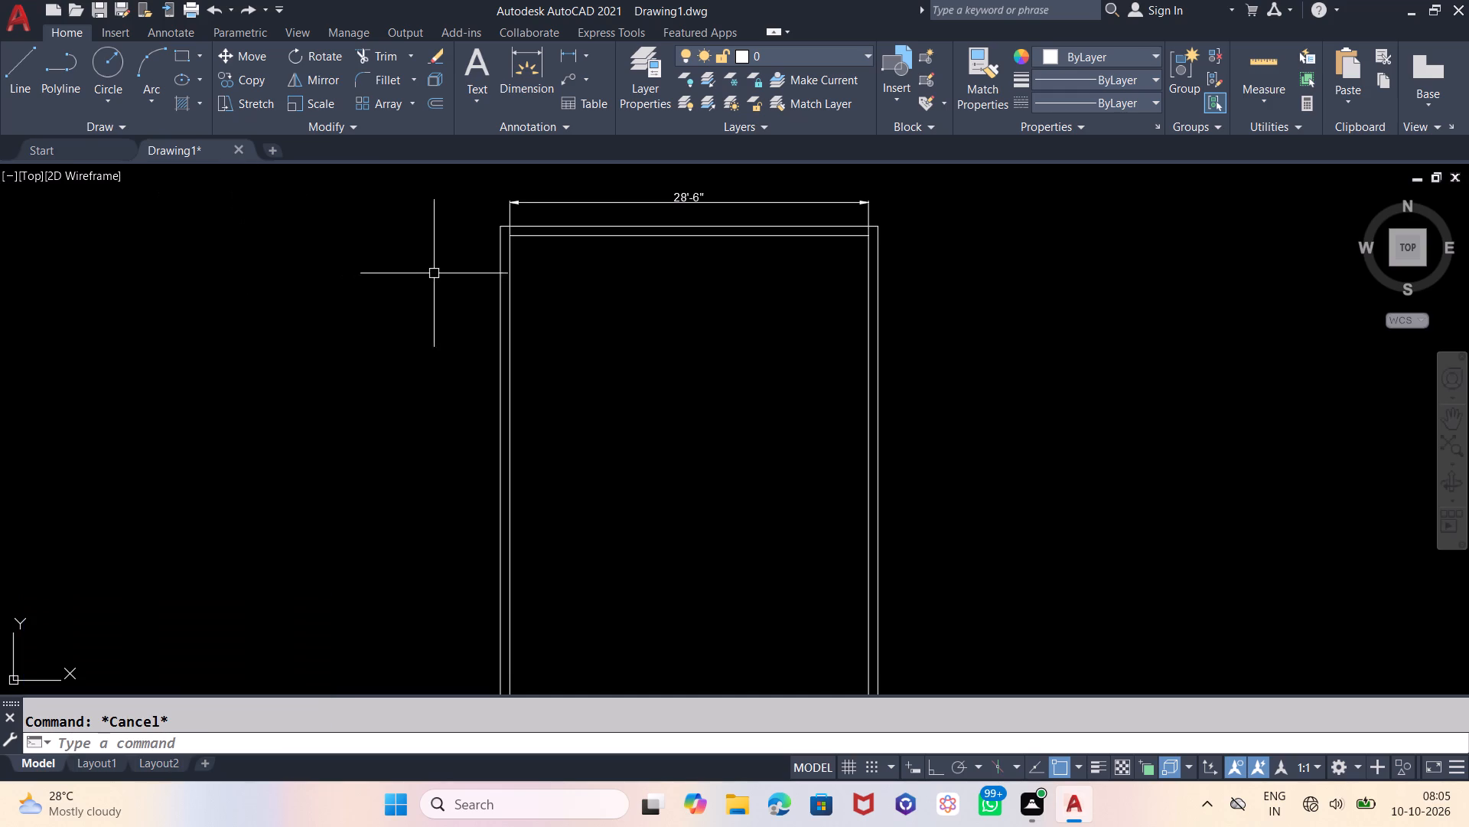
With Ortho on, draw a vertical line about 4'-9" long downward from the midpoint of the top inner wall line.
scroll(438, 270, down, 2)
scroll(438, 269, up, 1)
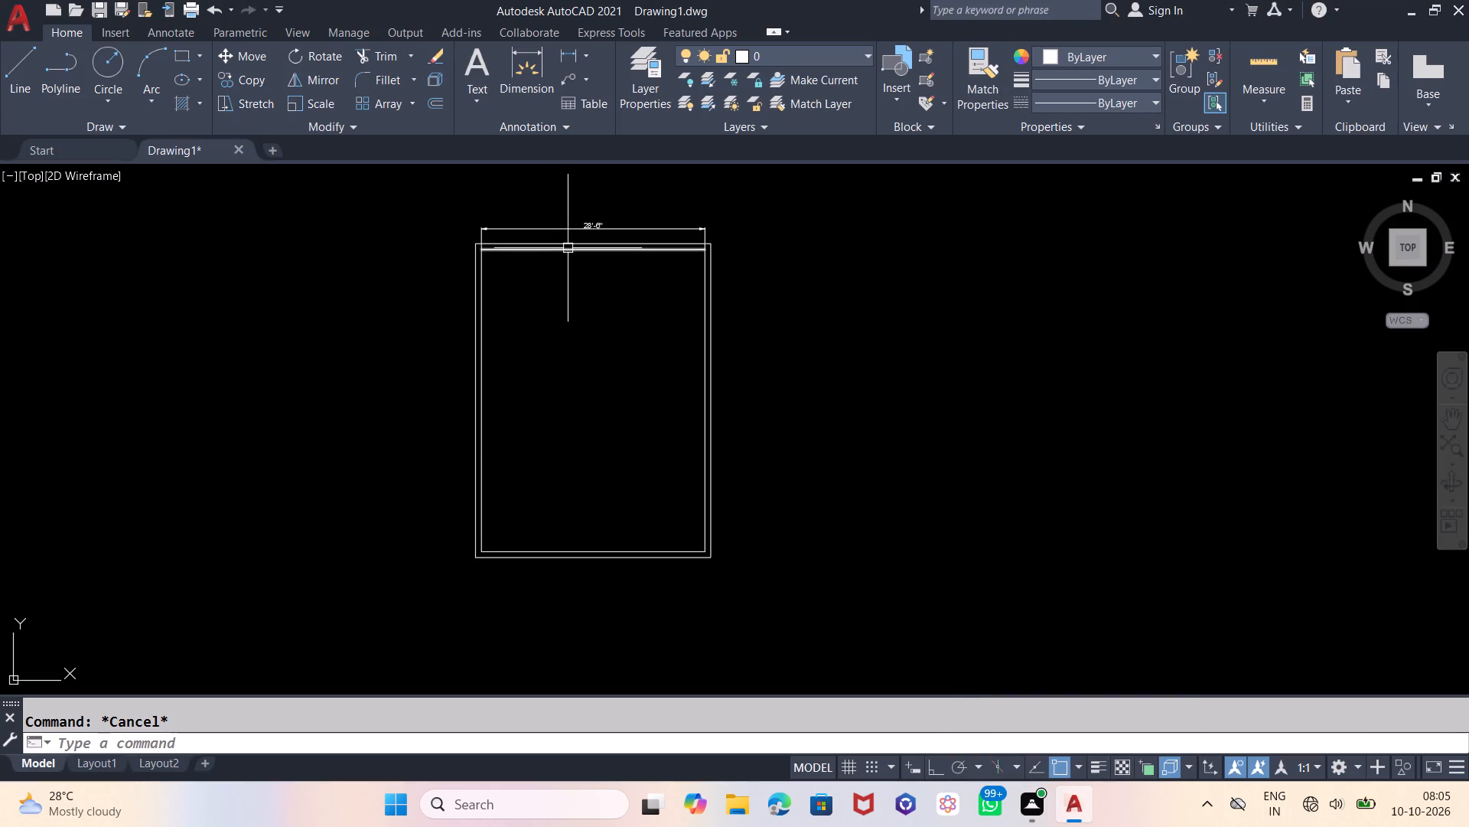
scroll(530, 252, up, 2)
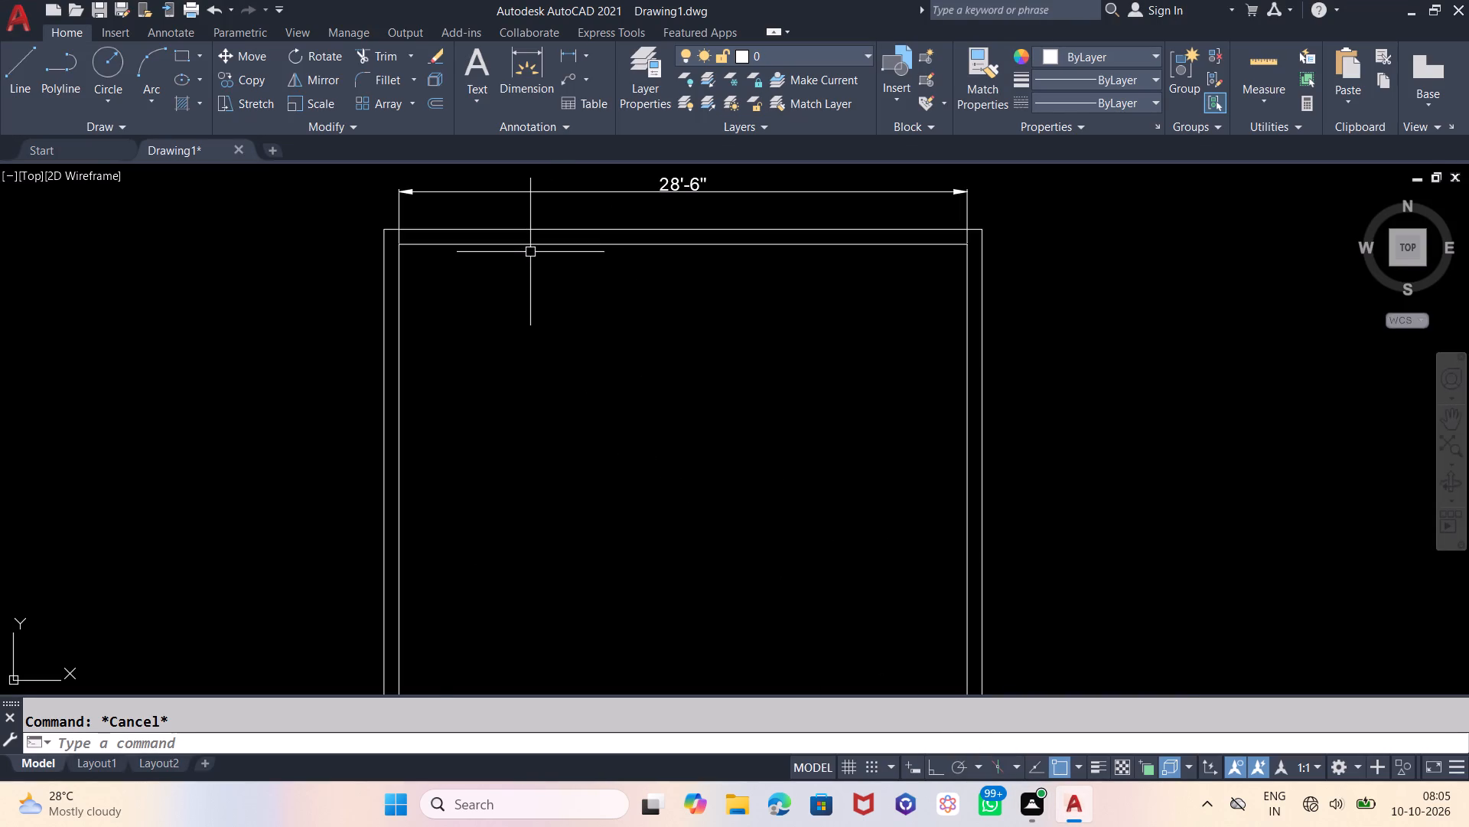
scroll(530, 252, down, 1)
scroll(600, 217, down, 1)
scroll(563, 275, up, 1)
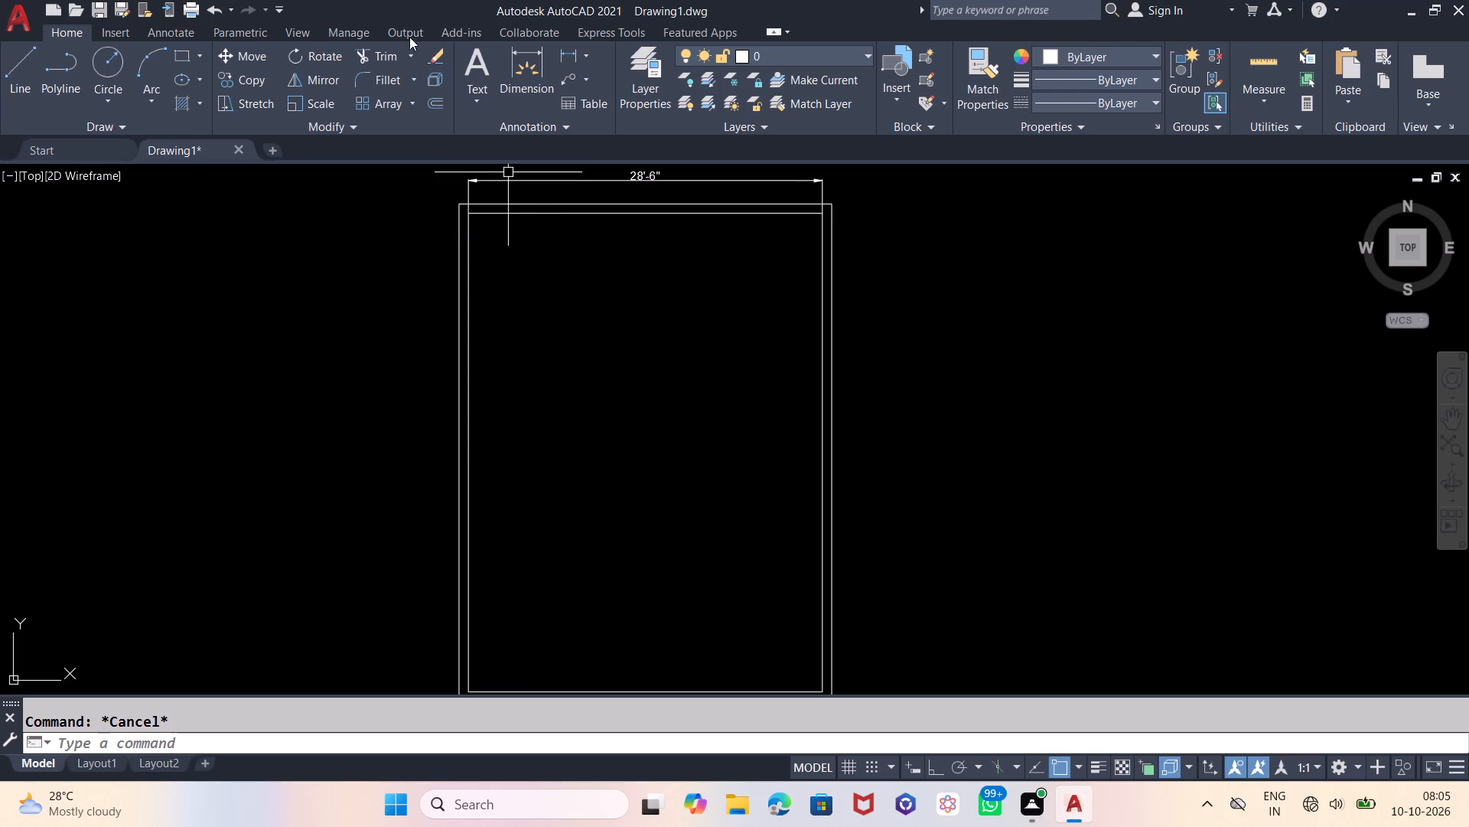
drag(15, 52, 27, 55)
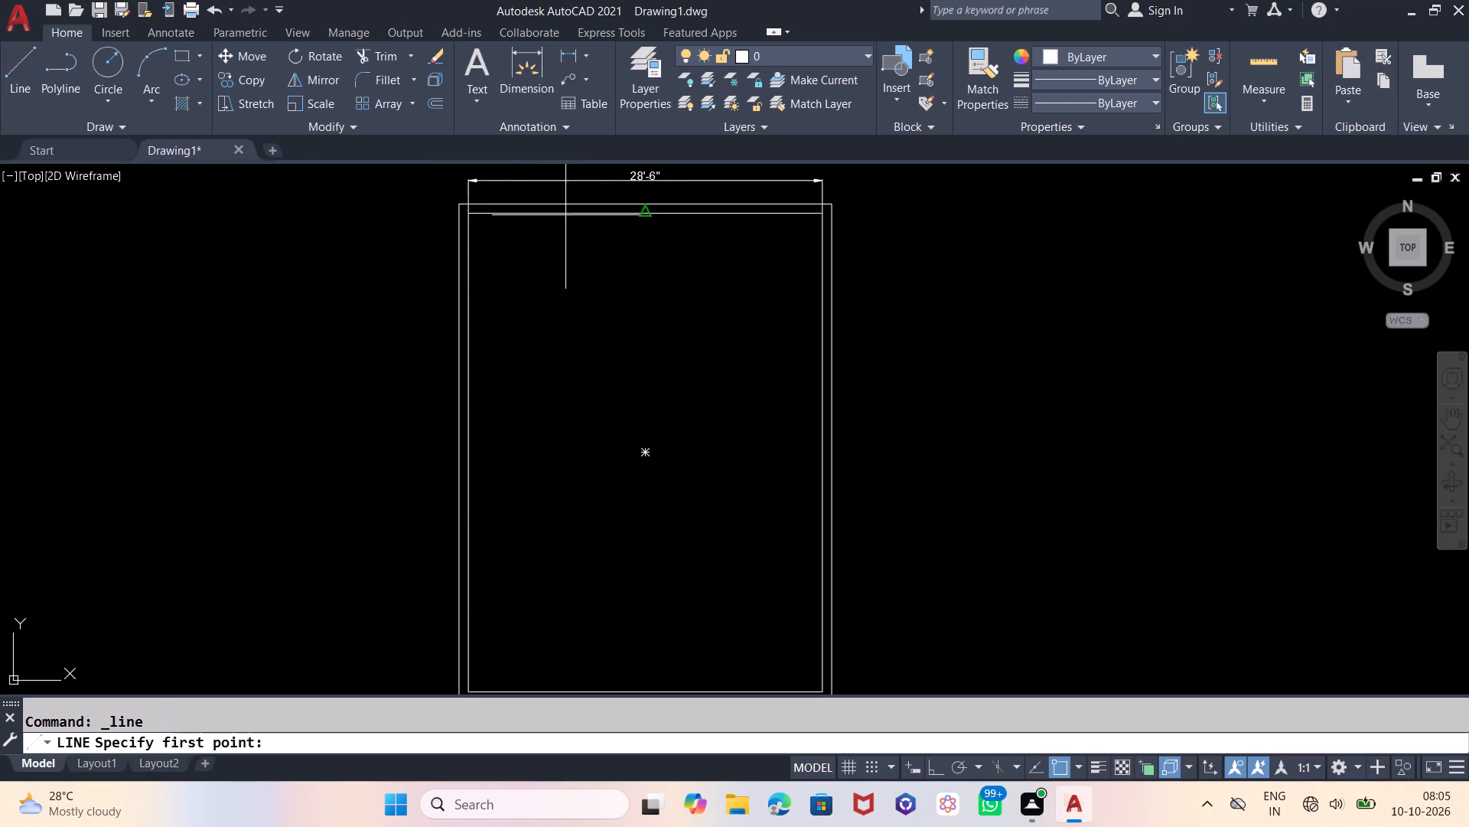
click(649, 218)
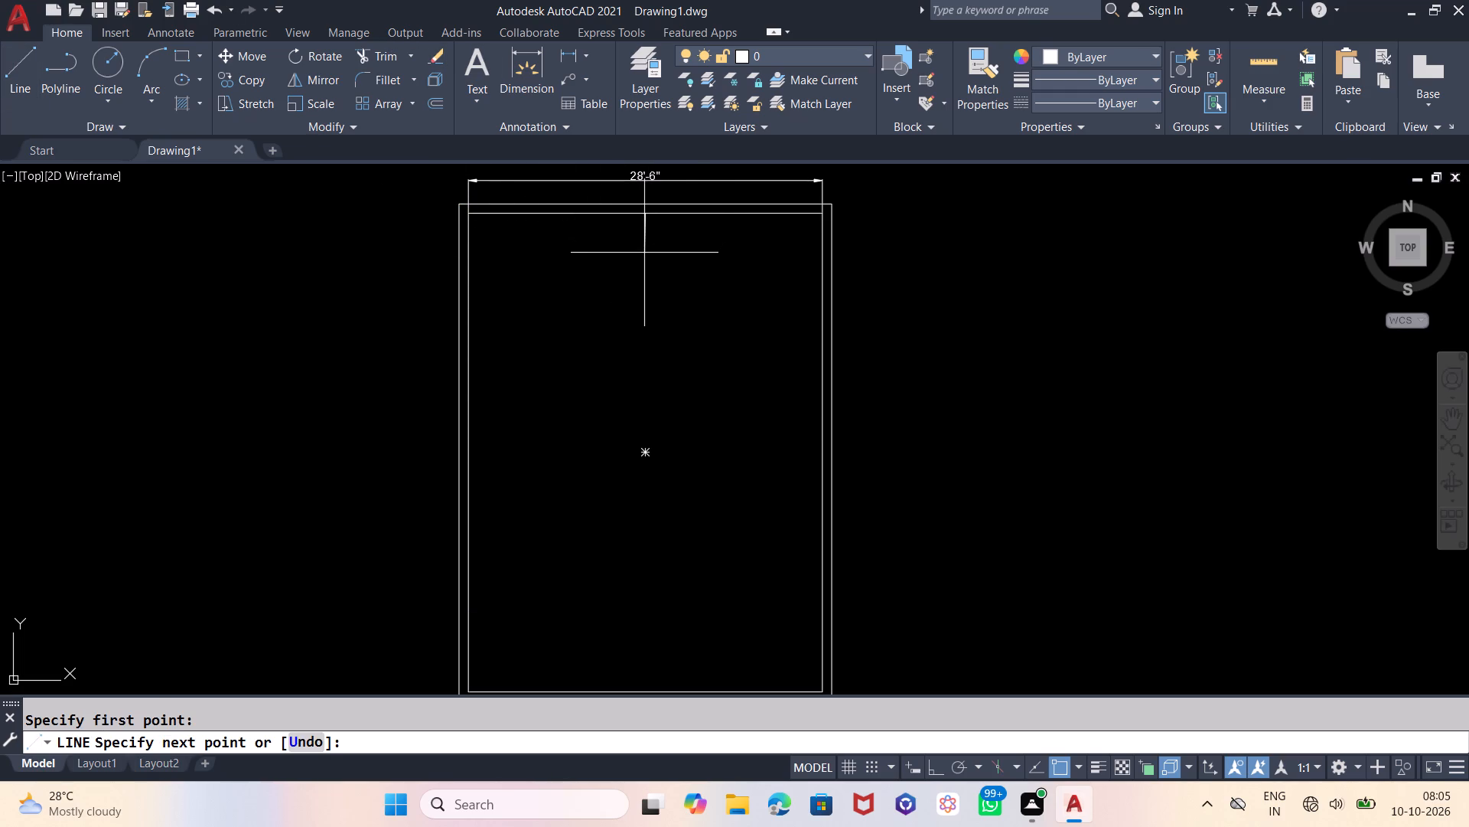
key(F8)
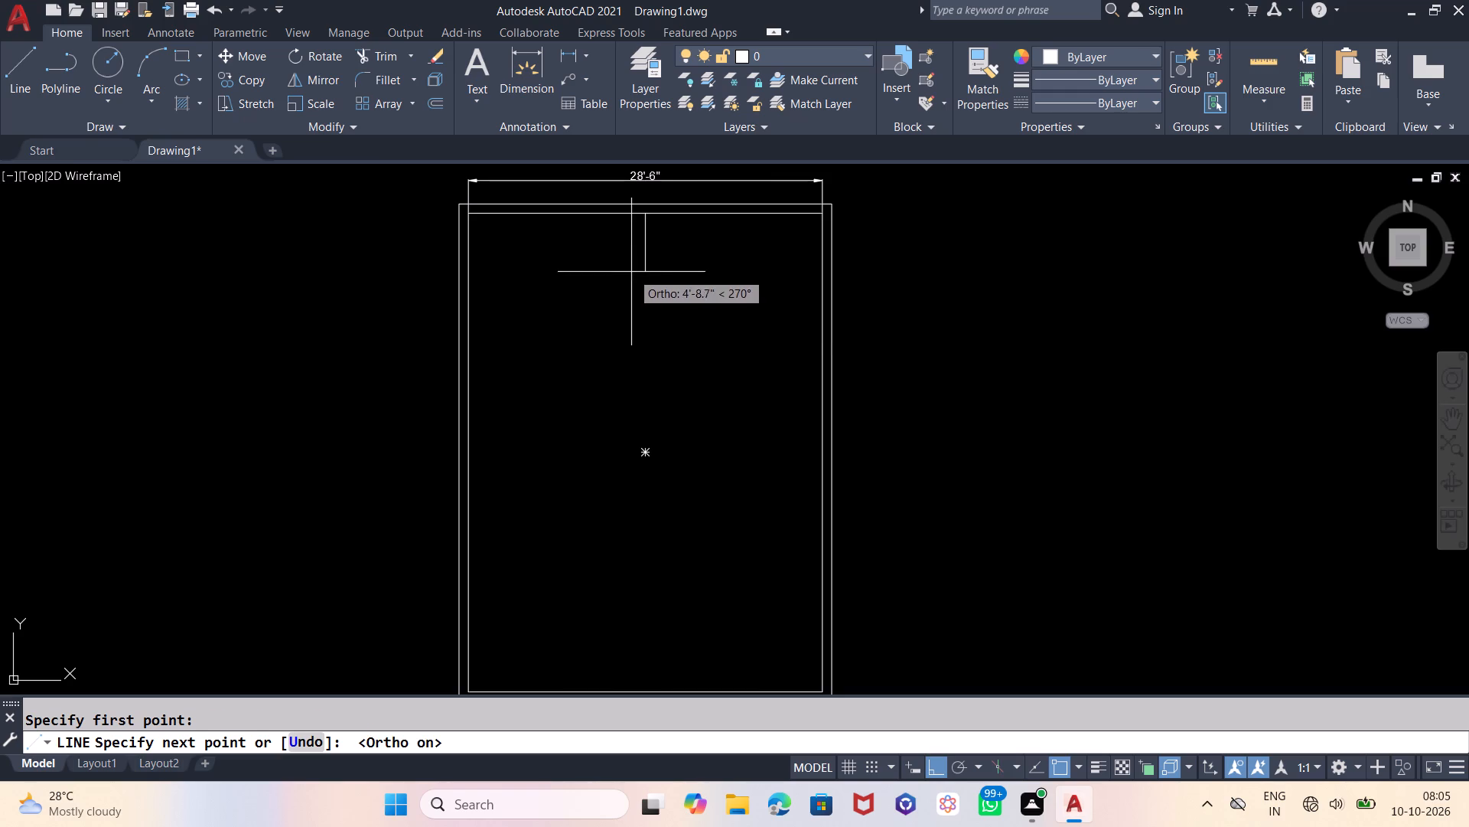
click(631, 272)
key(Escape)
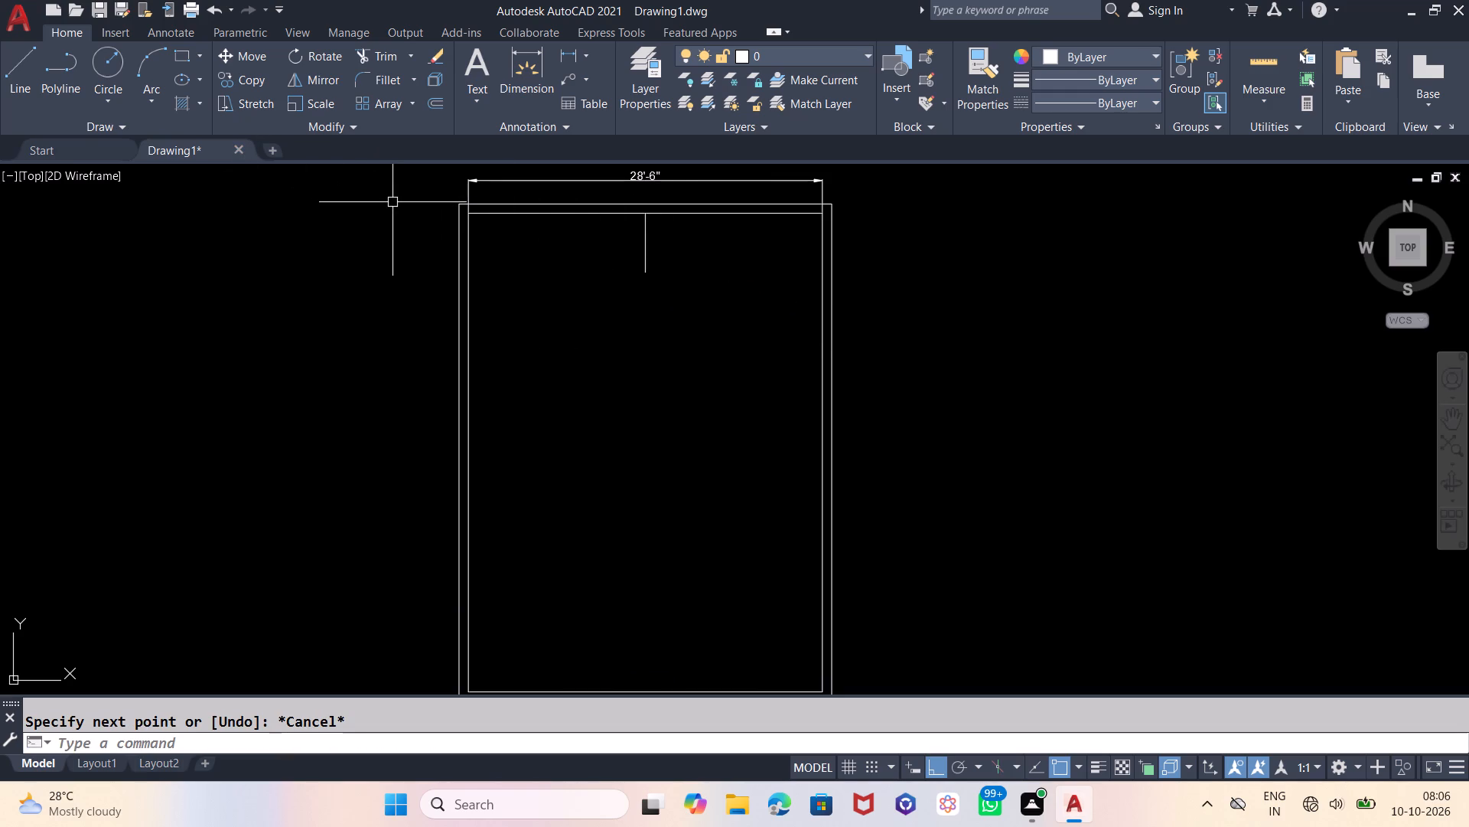
Check the distance from the top-left inner corner to the midpoint line with a trial dimension, without placing it.
click(538, 69)
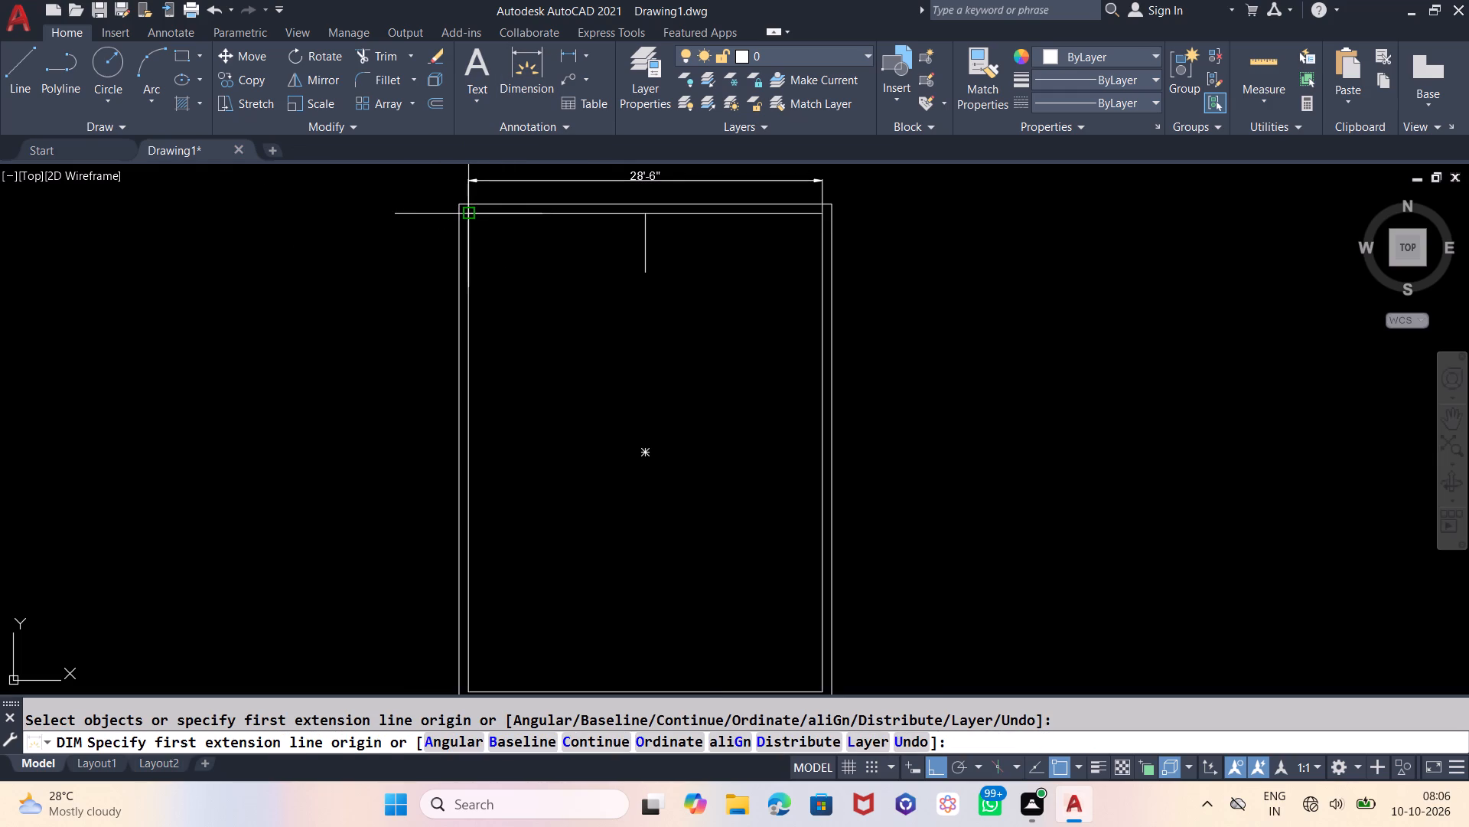
click(473, 214)
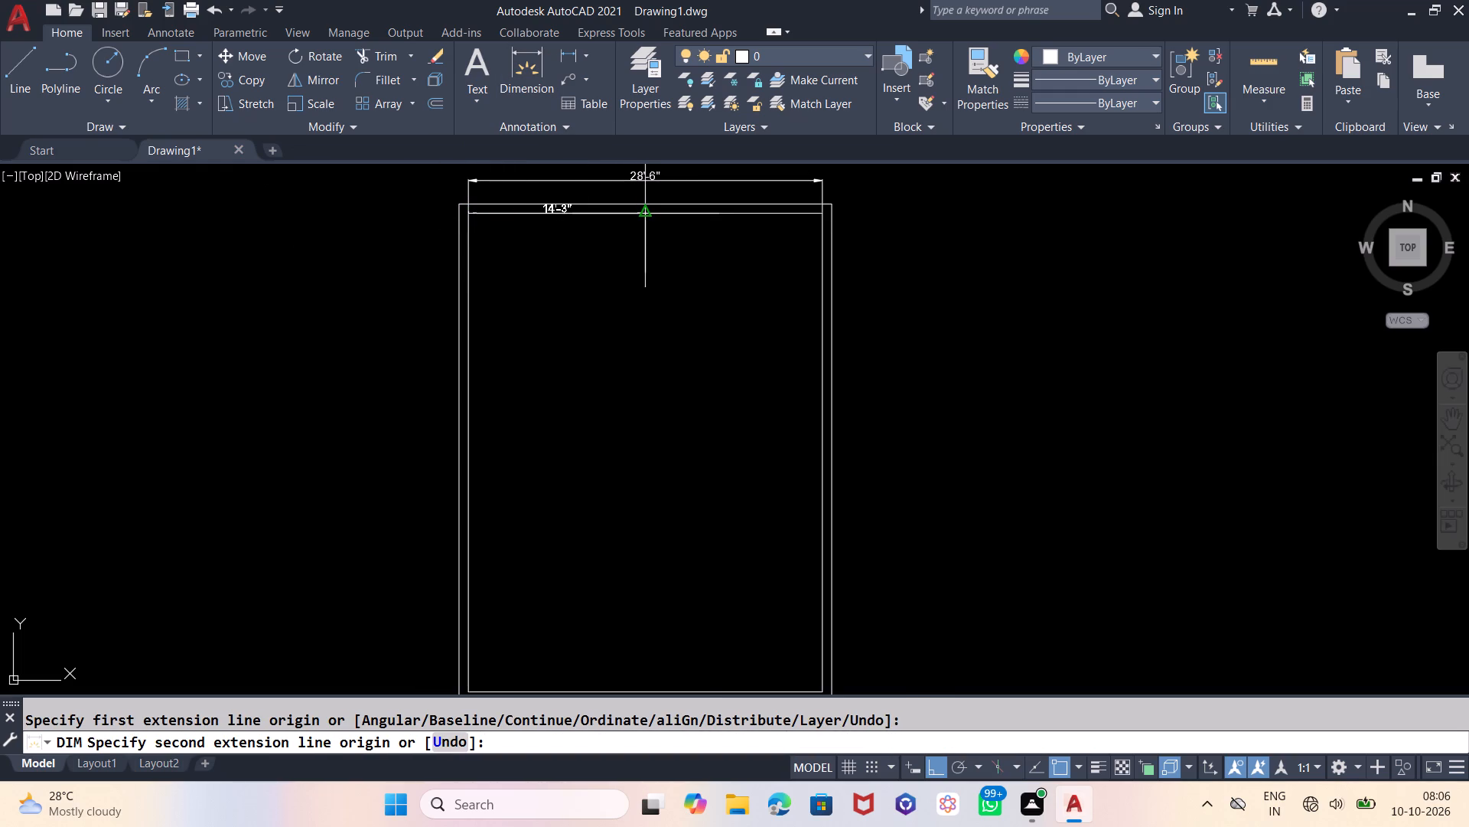
click(641, 216)
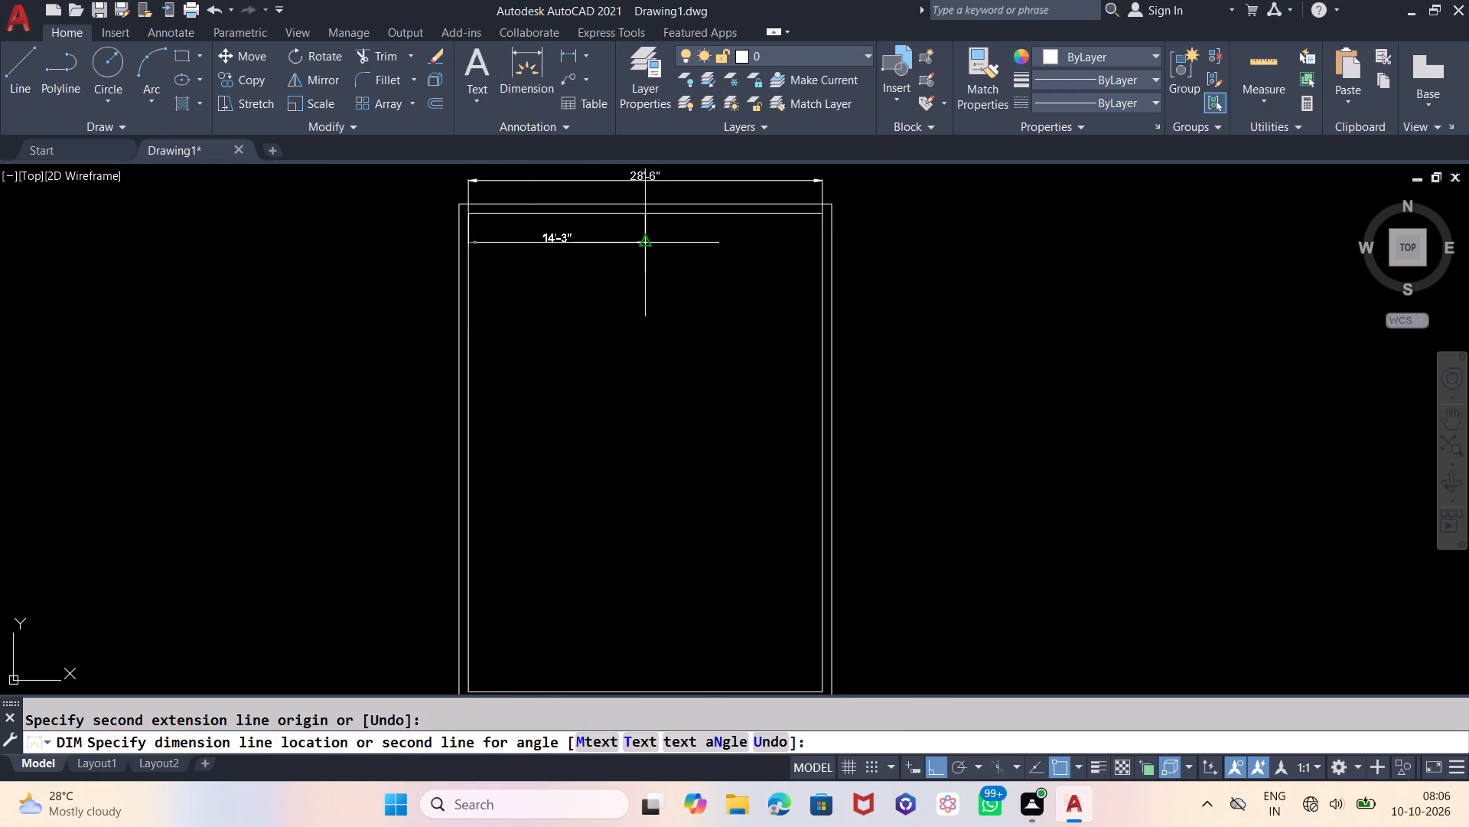
key(Escape)
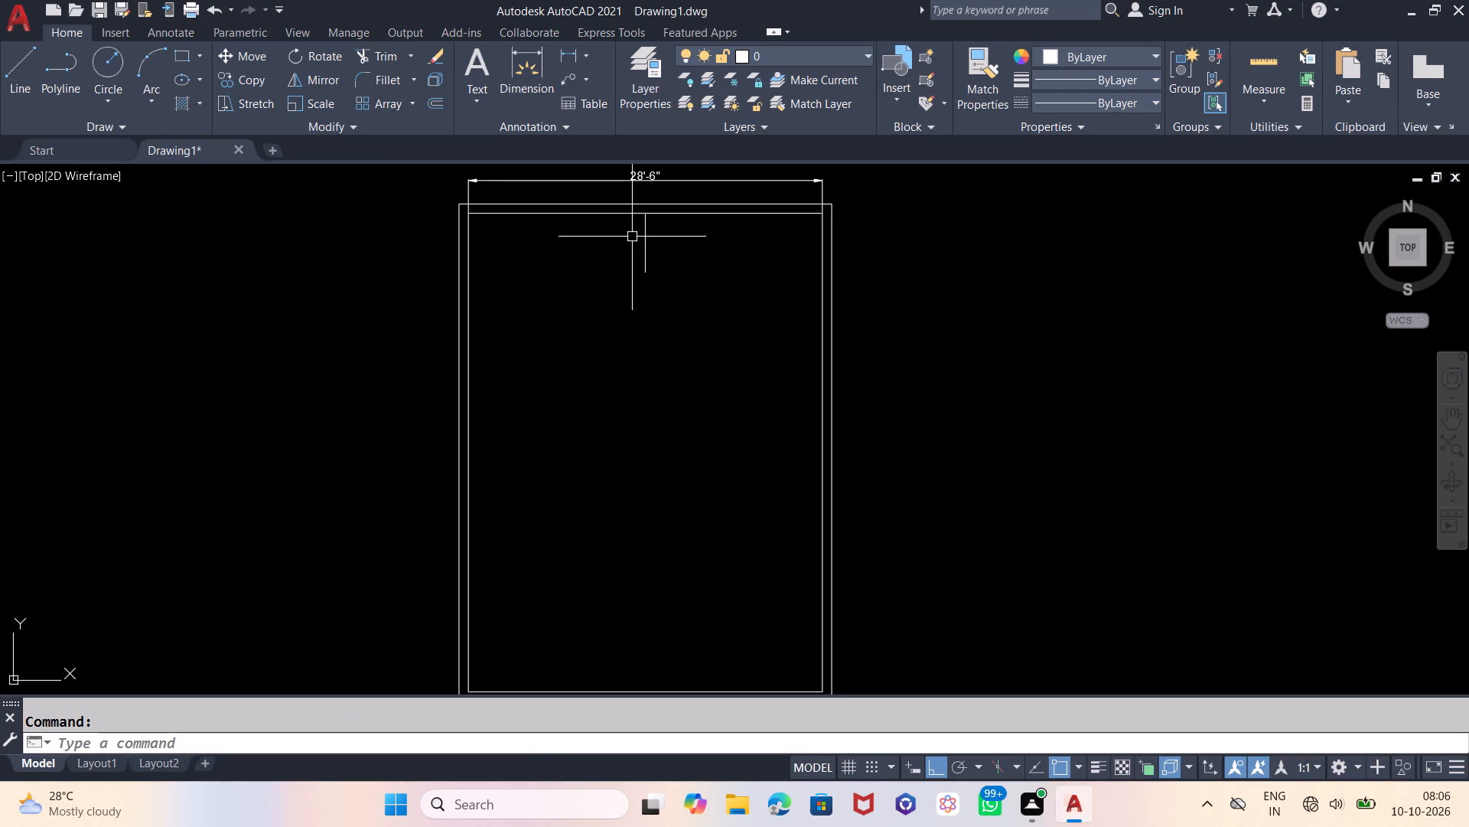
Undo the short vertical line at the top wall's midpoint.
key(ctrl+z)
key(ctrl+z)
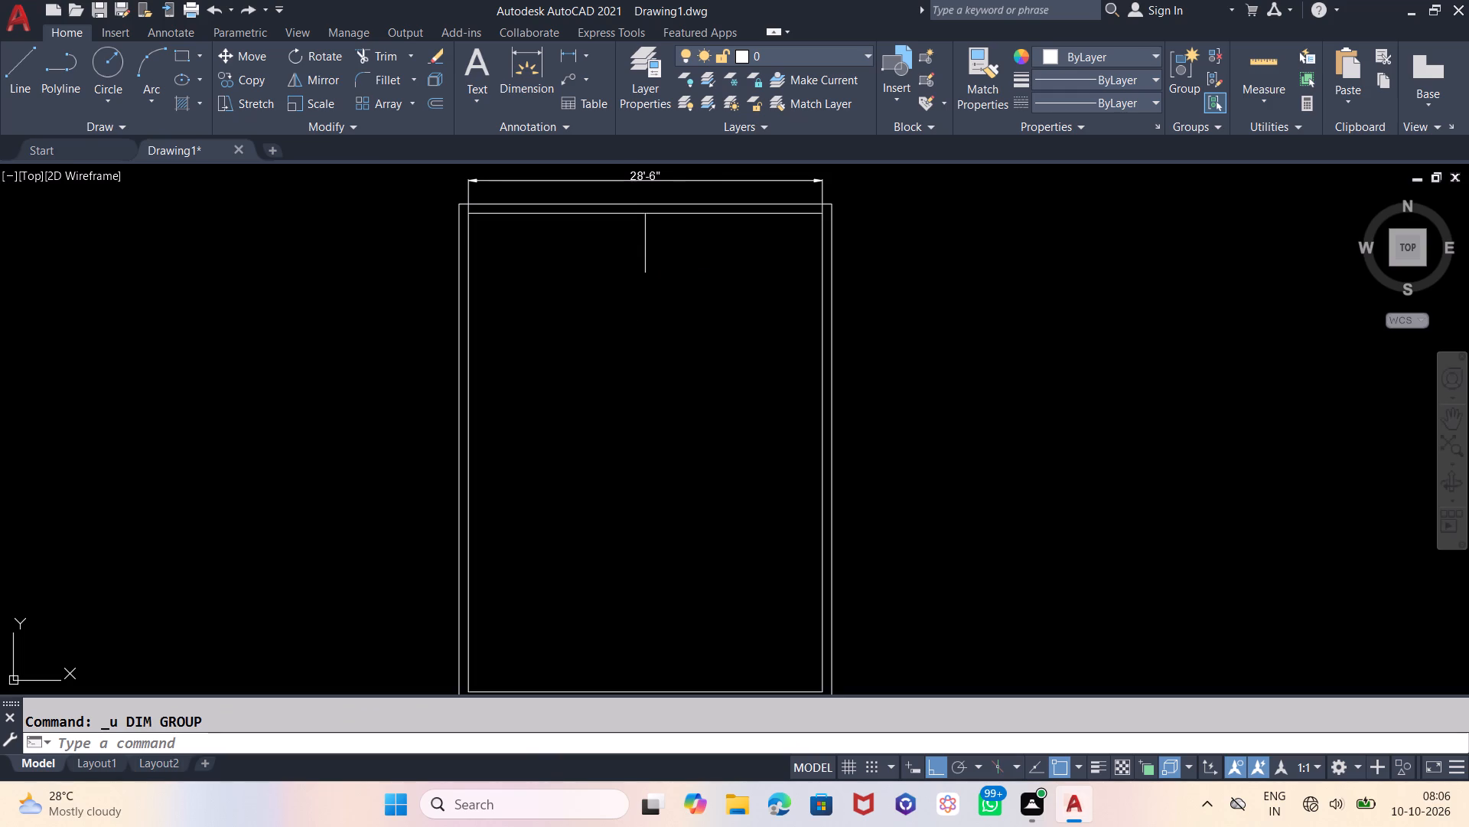
Offset the plan's inner left wall line 14' inward as the first line of a central partition.
key(o)
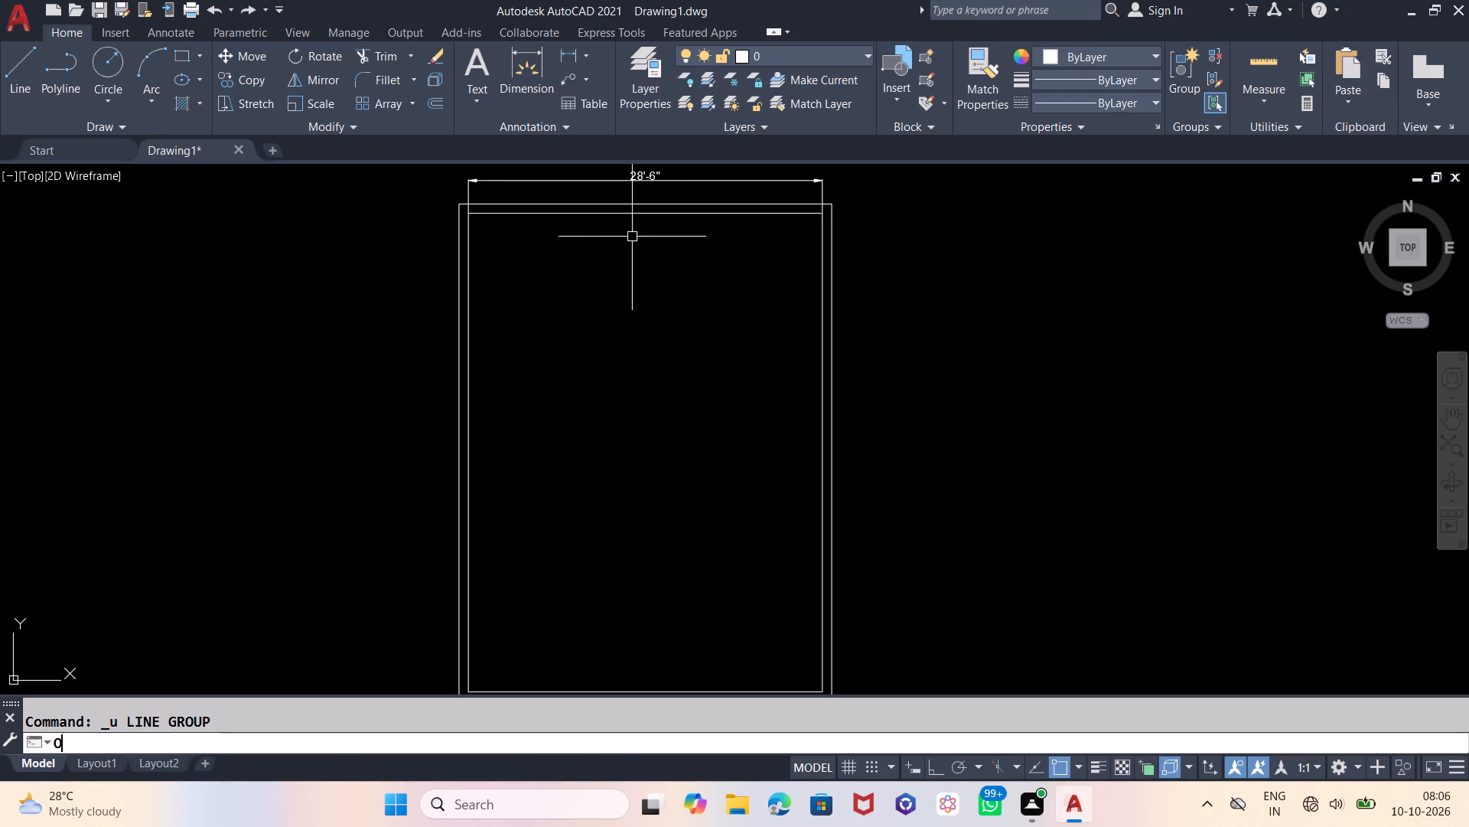
key(Return)
text(14')
key(Return)
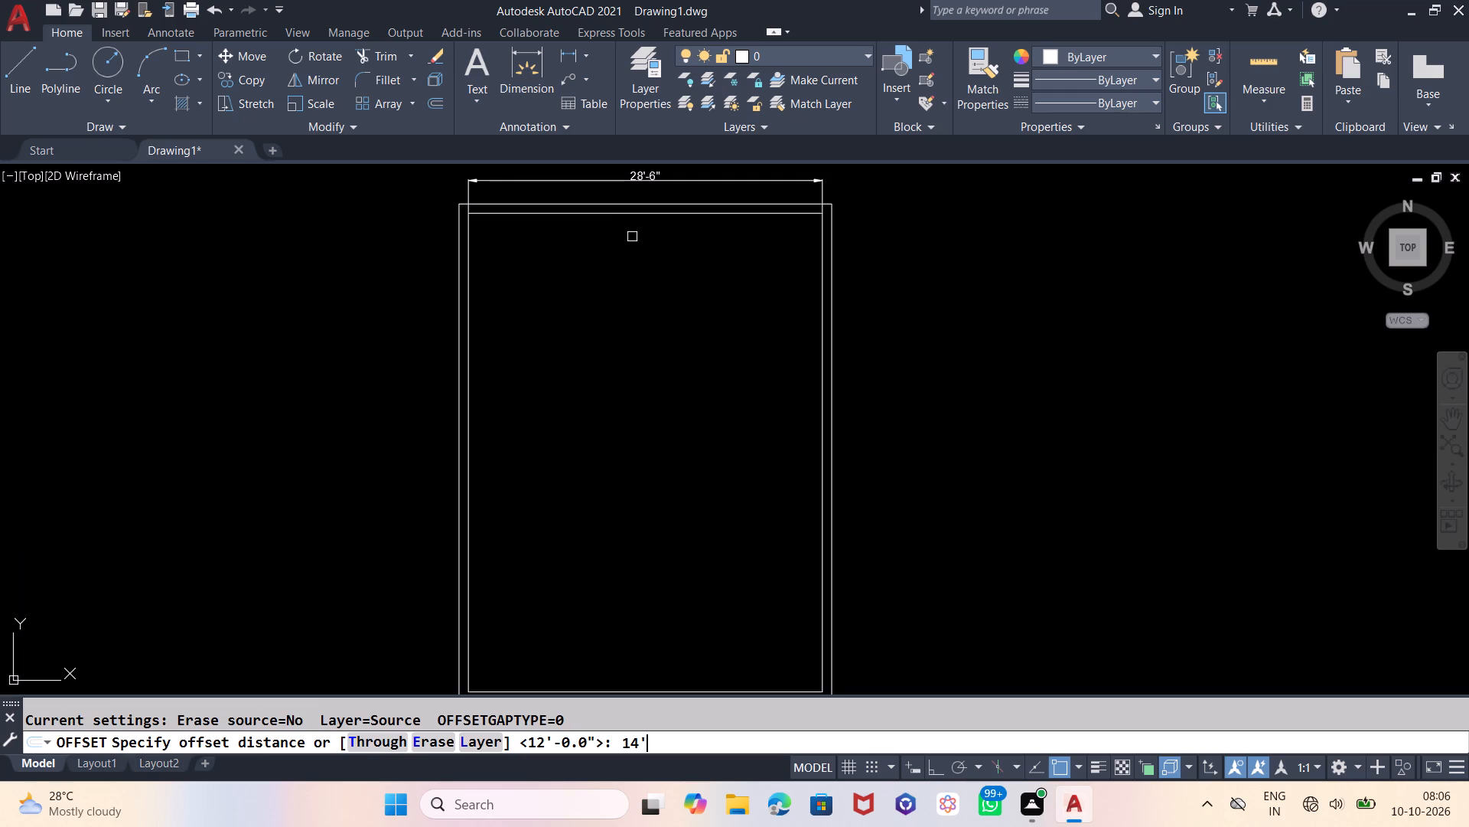
click(464, 241)
click(634, 279)
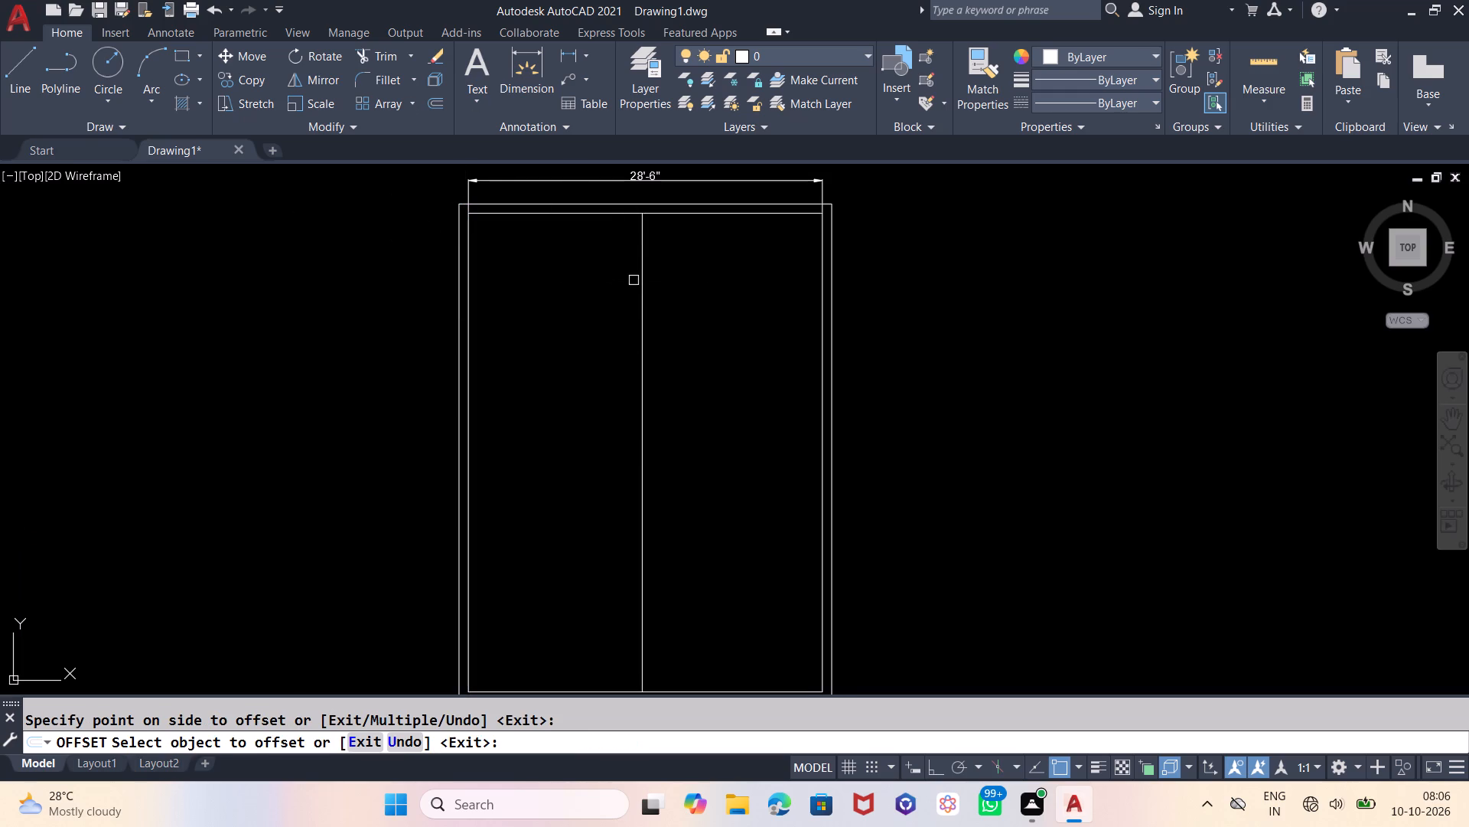
key(Escape)
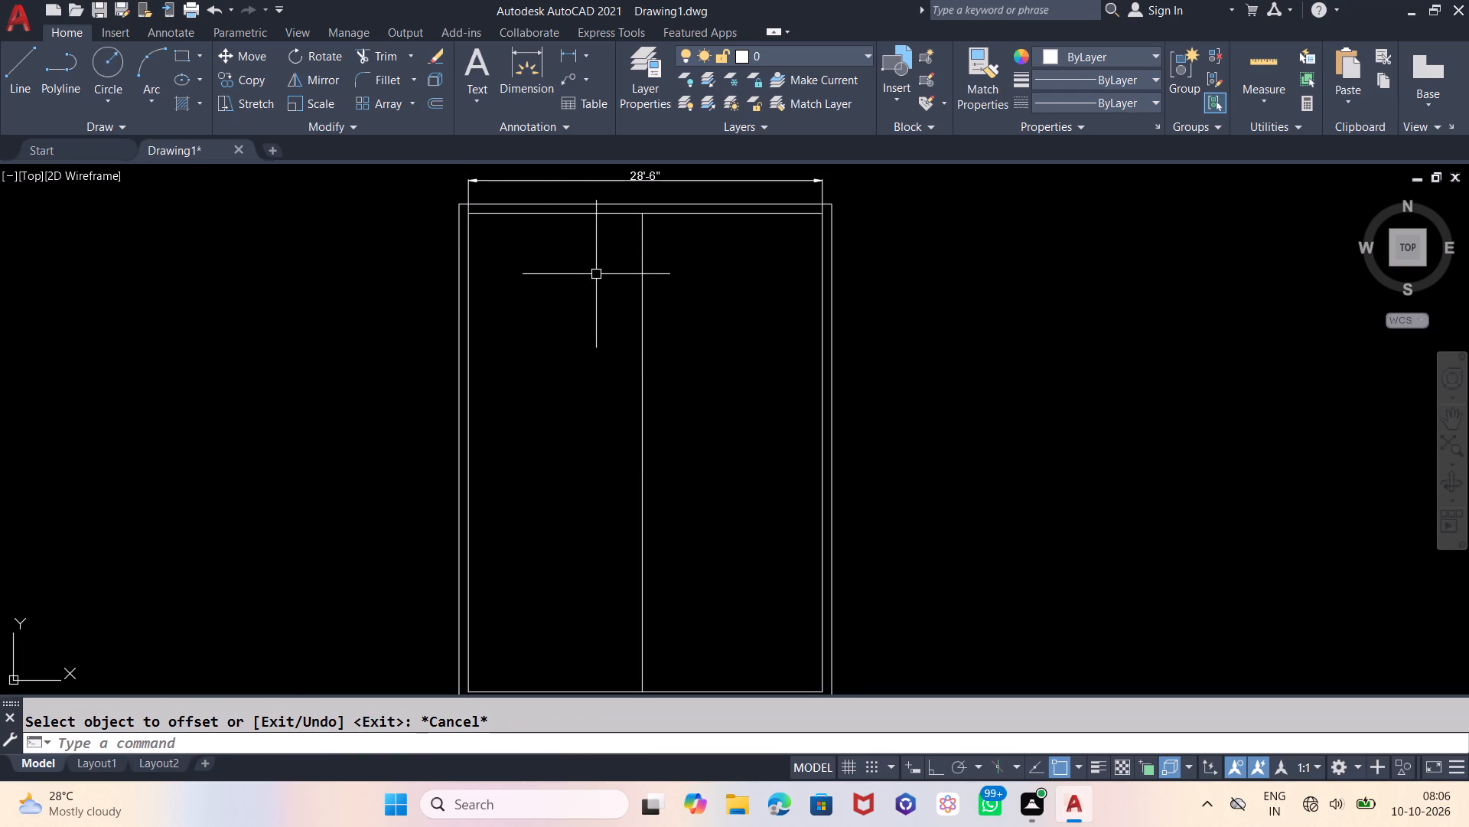
Offset the plan's top inner wall line 12' downward as the first line of a horizontal partition.
key(o)
key(Return)
text(12)
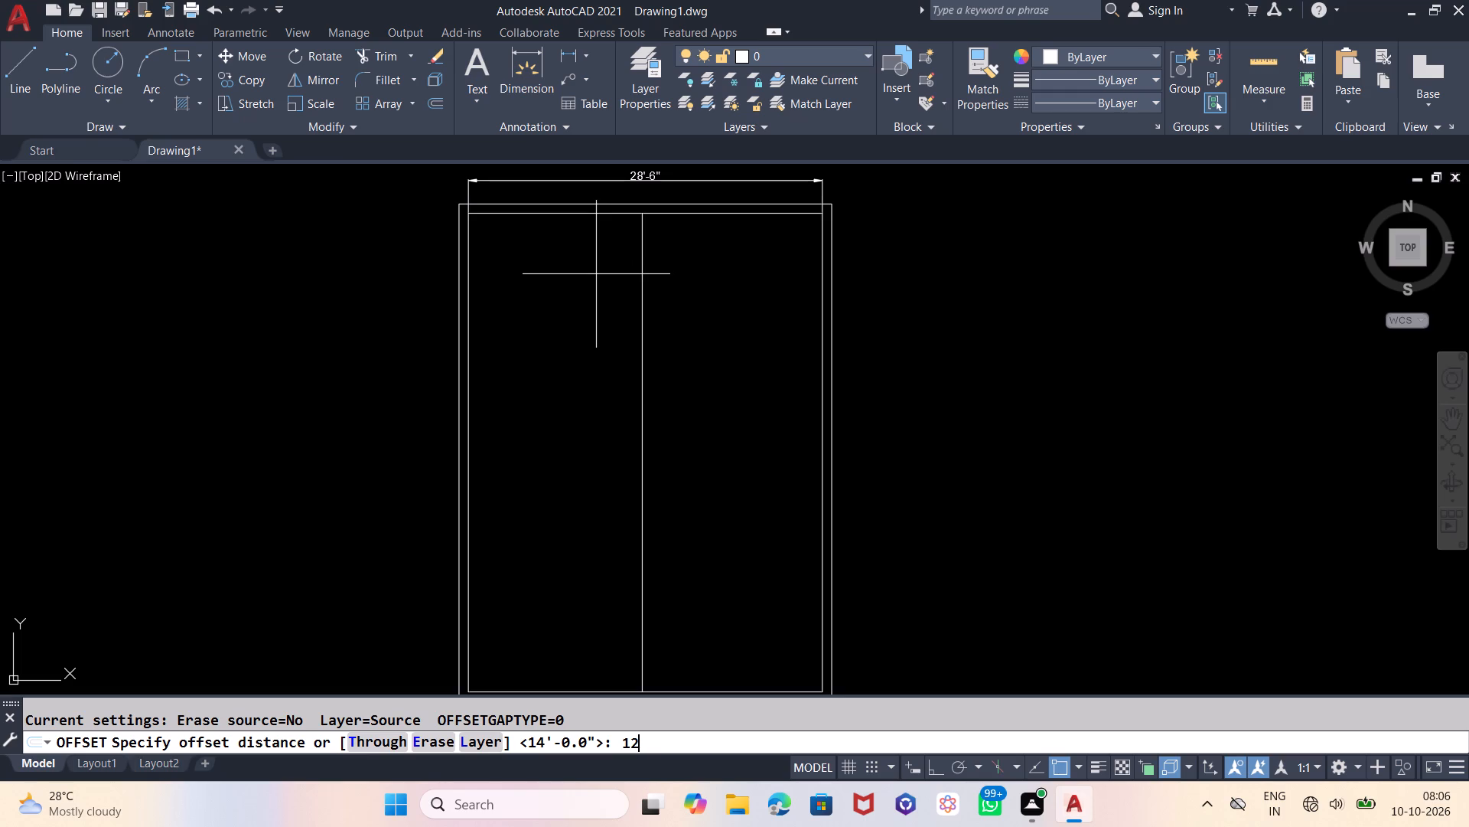
key(apostrophe)
key(Return)
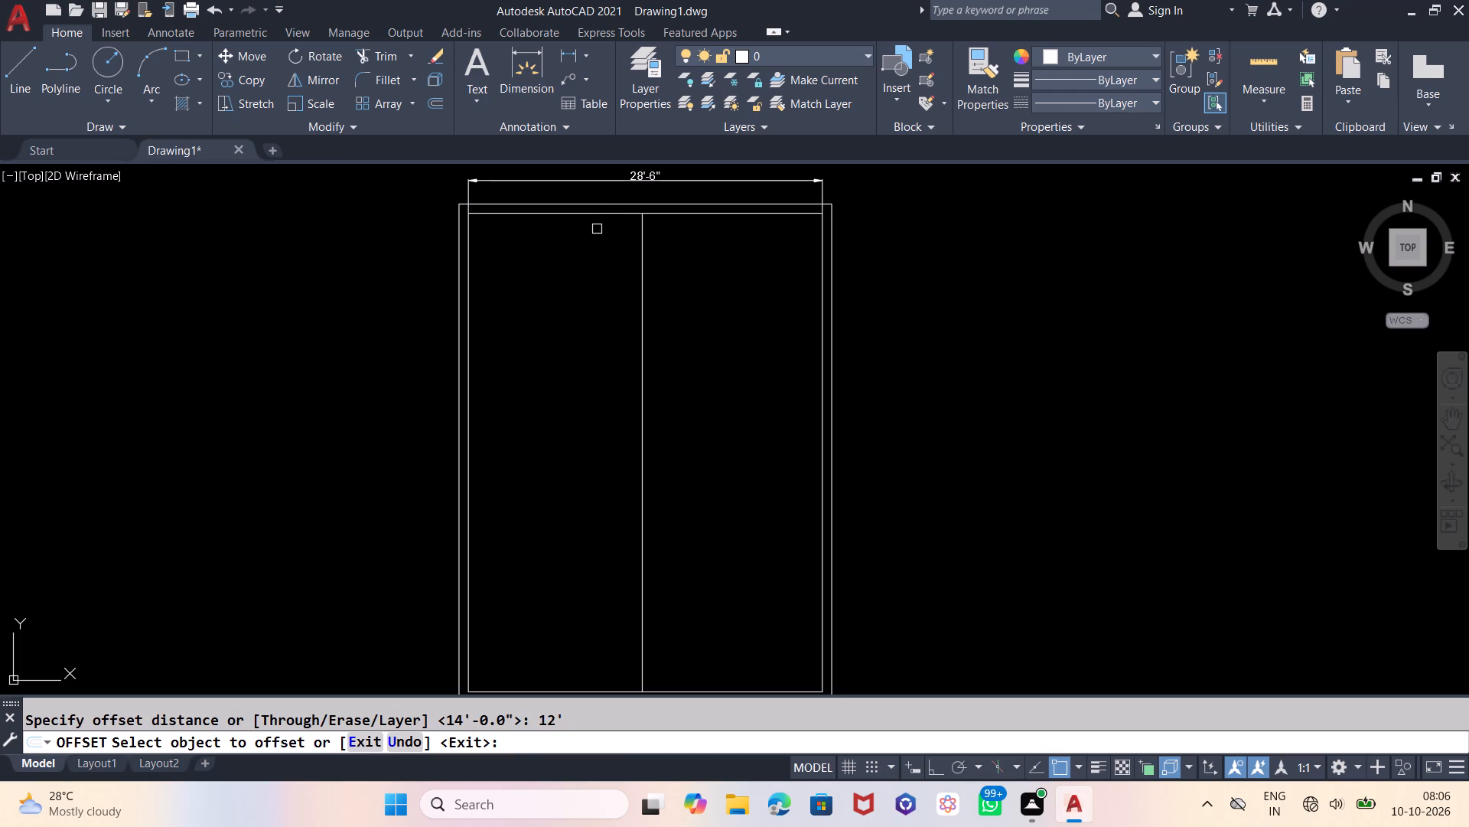
click(598, 213)
click(575, 388)
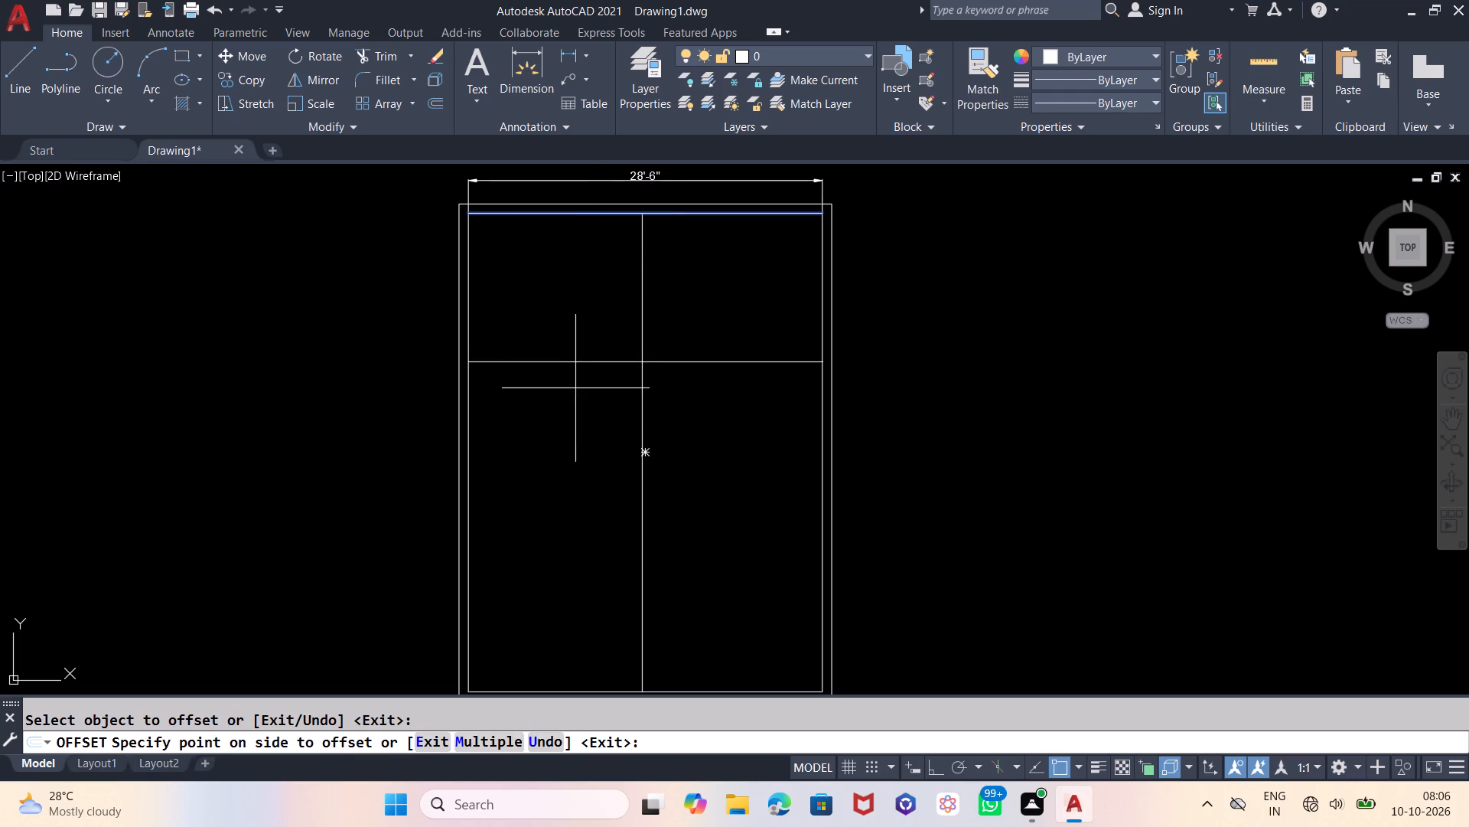
key(Escape)
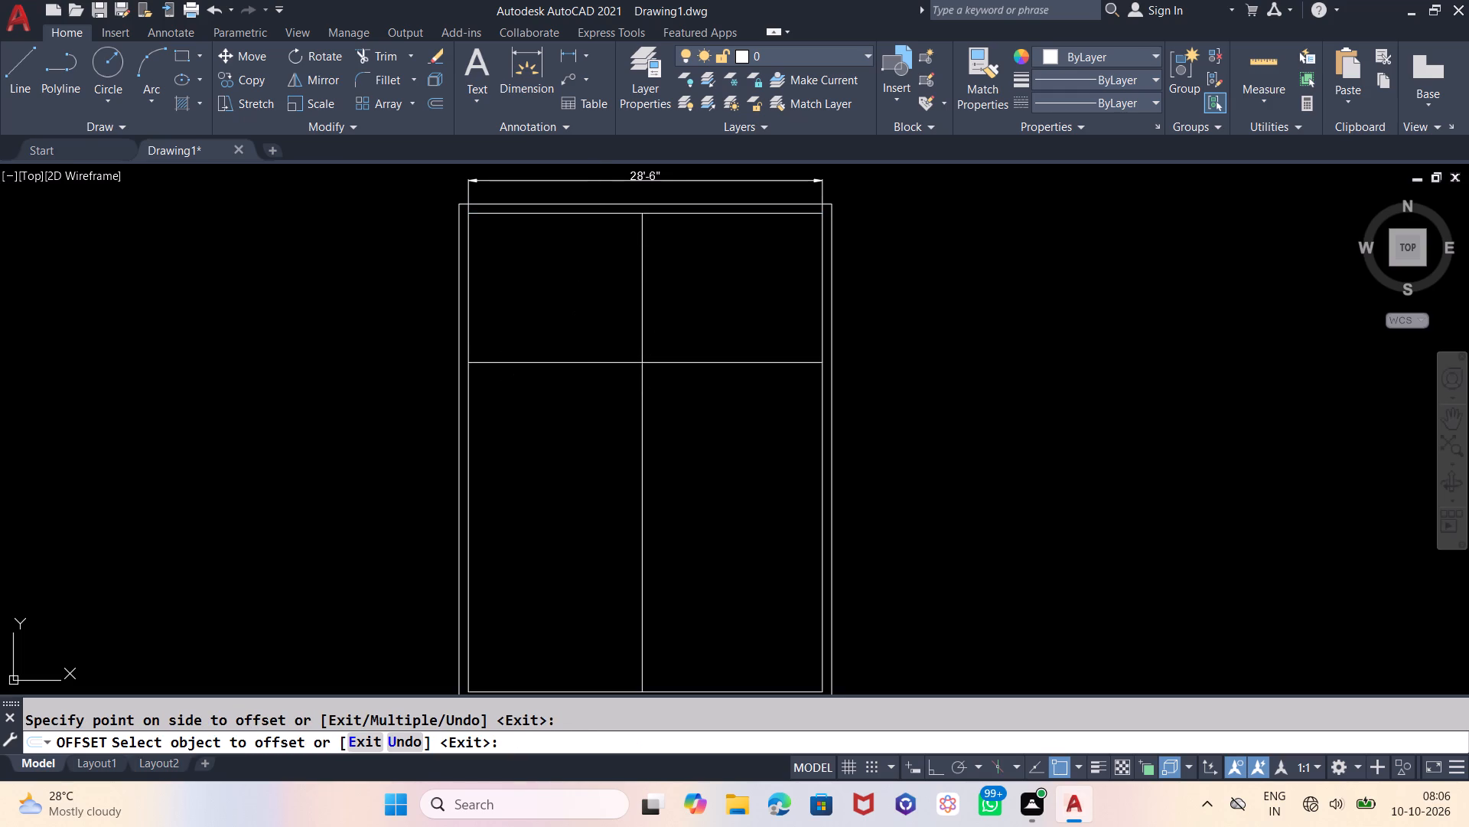
Offset the central vertical line to its right and the upper horizontal line downward by 6" to give both partitions thickness.
key(o)
key(Return)
key(6)
key(Return)
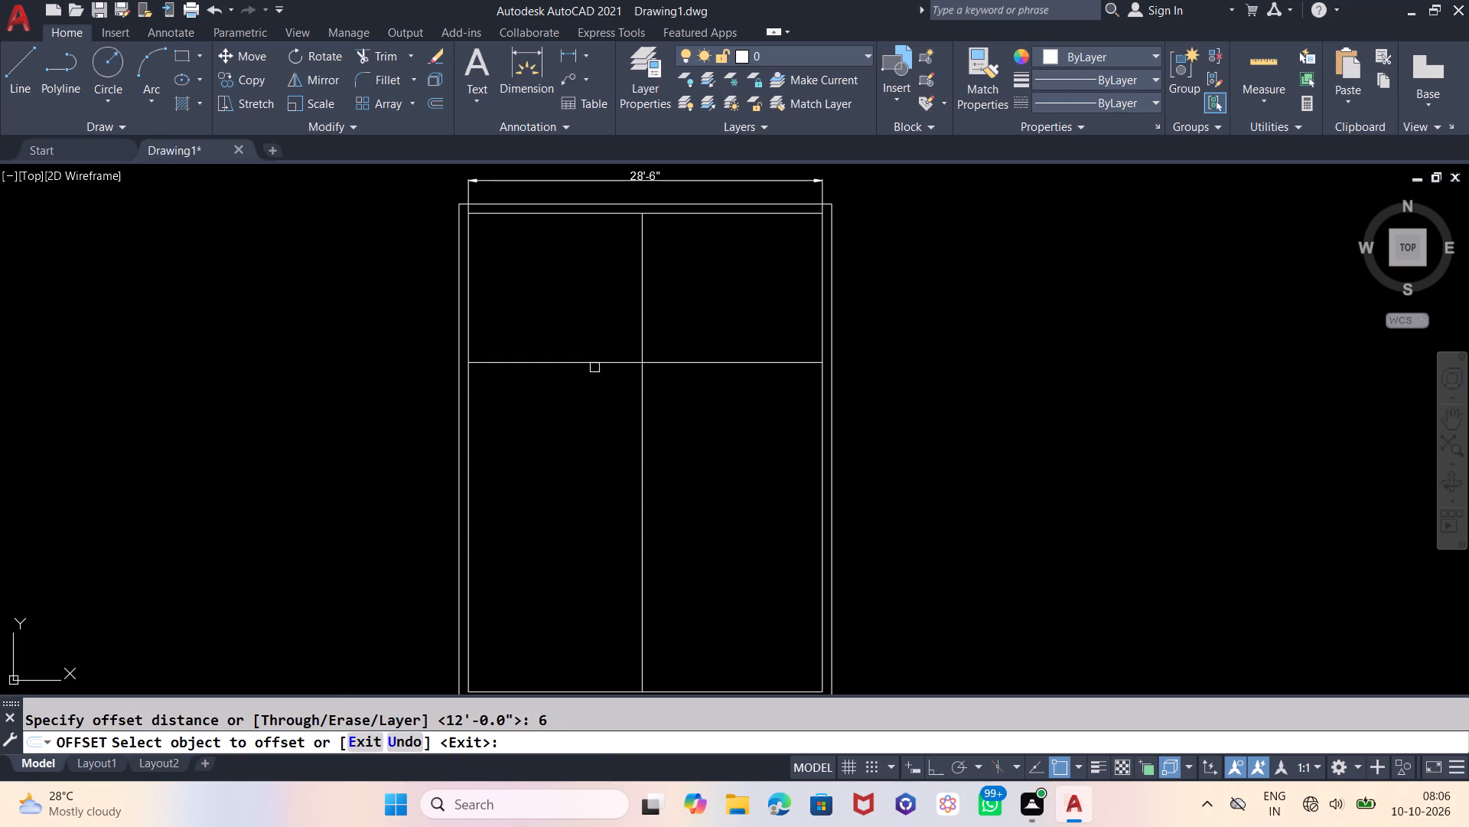
click(643, 289)
click(680, 276)
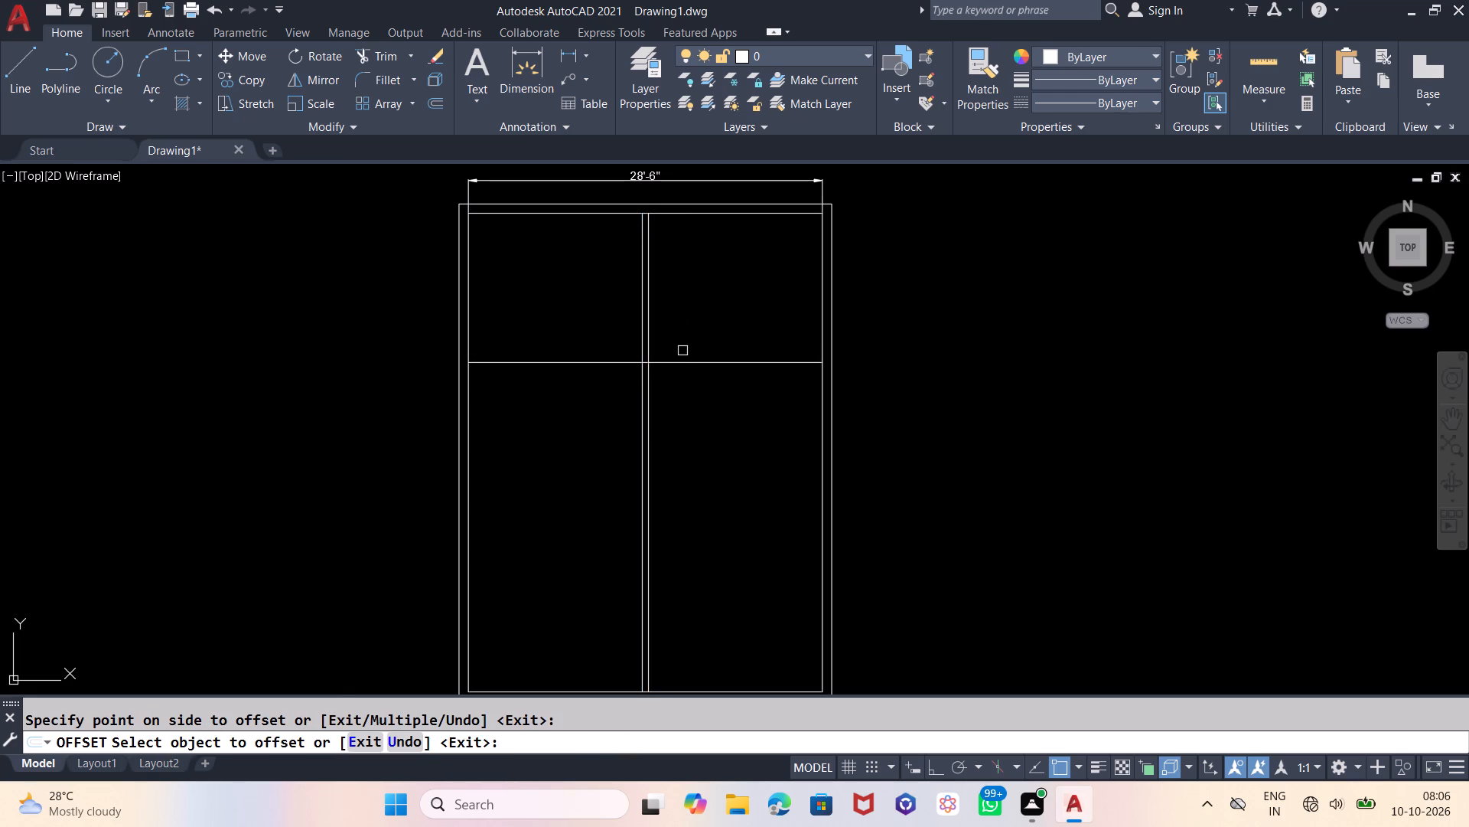
click(682, 360)
click(684, 486)
key(Escape)
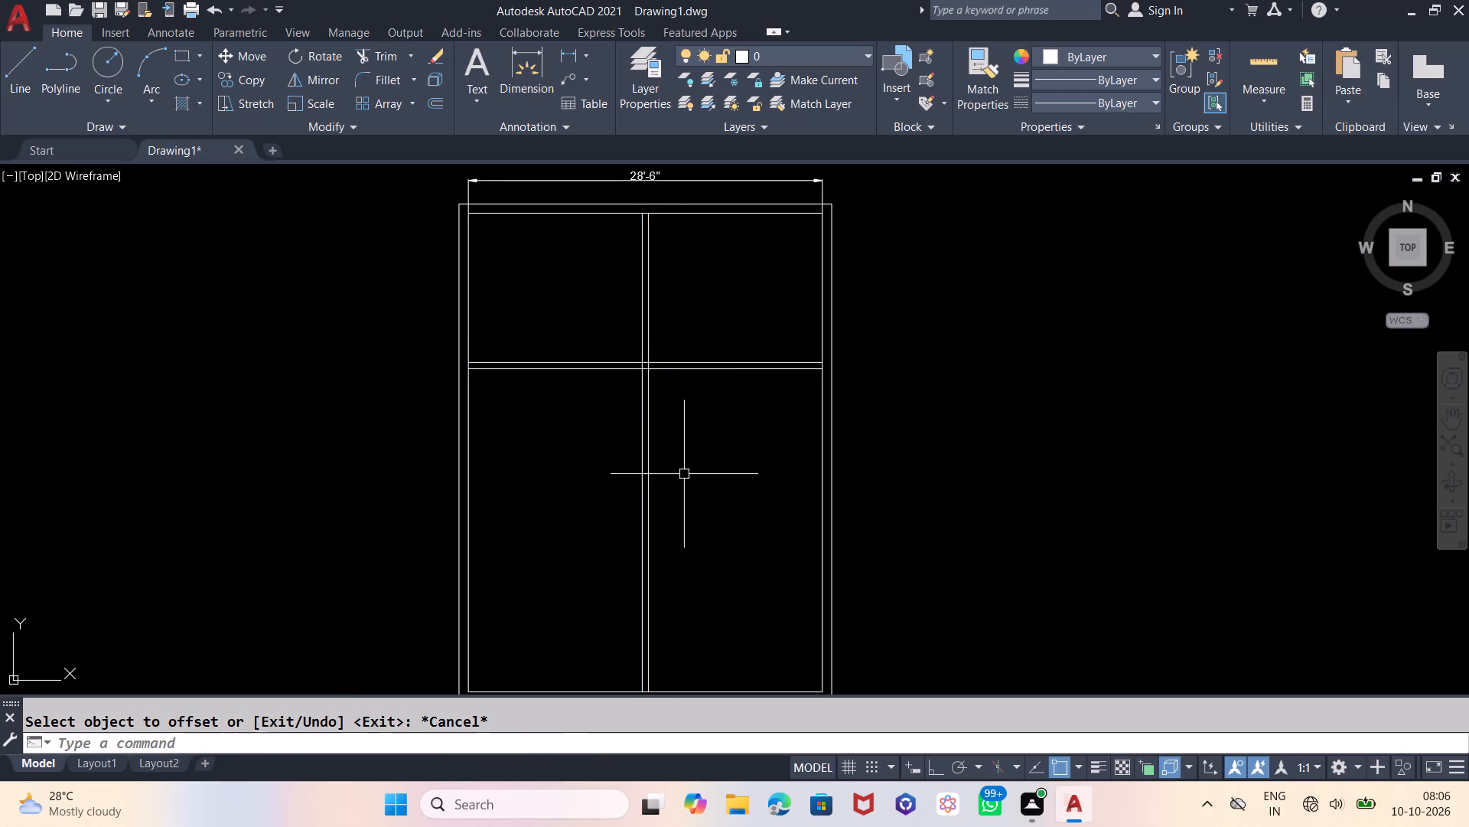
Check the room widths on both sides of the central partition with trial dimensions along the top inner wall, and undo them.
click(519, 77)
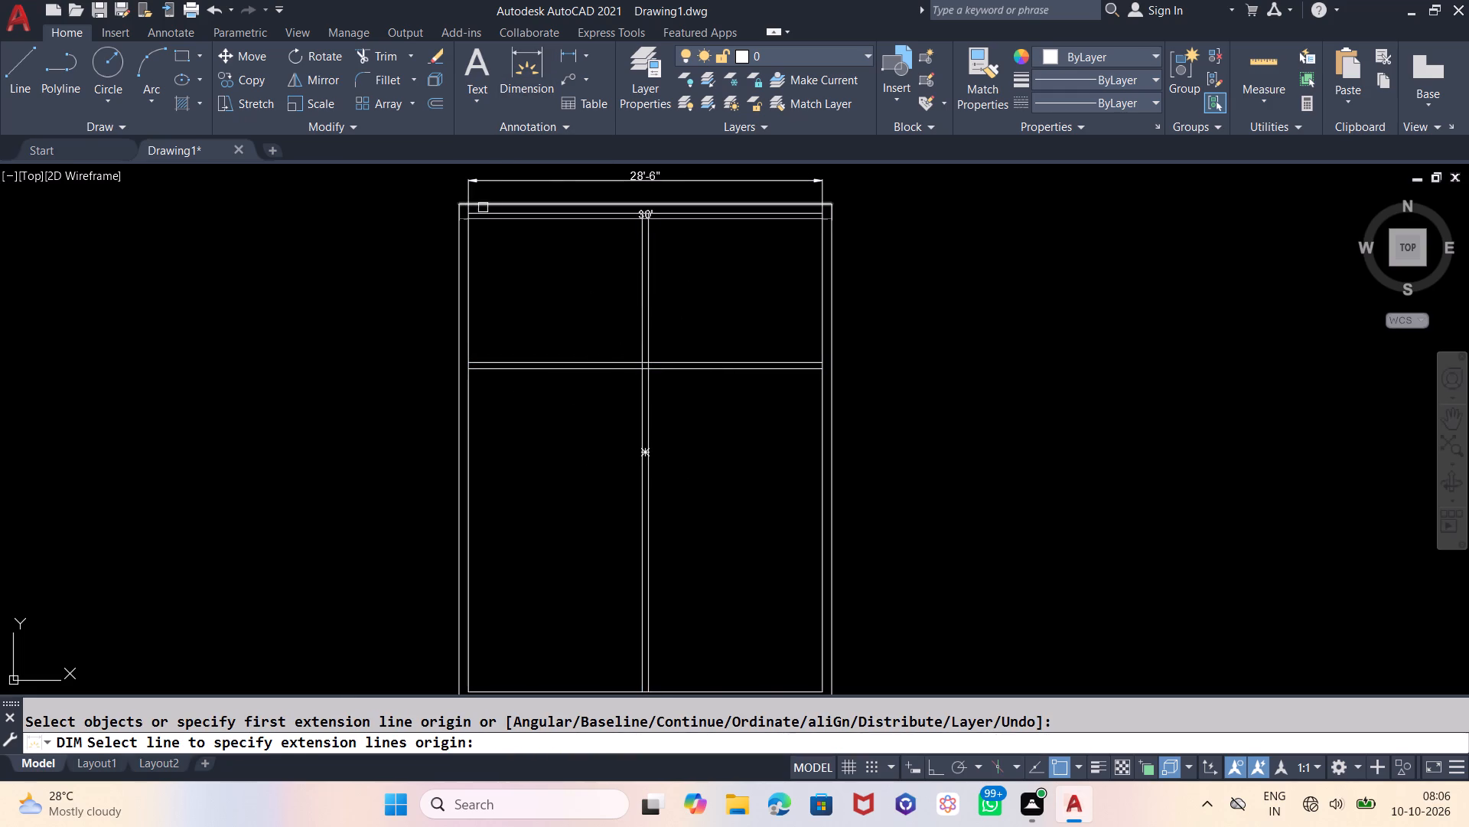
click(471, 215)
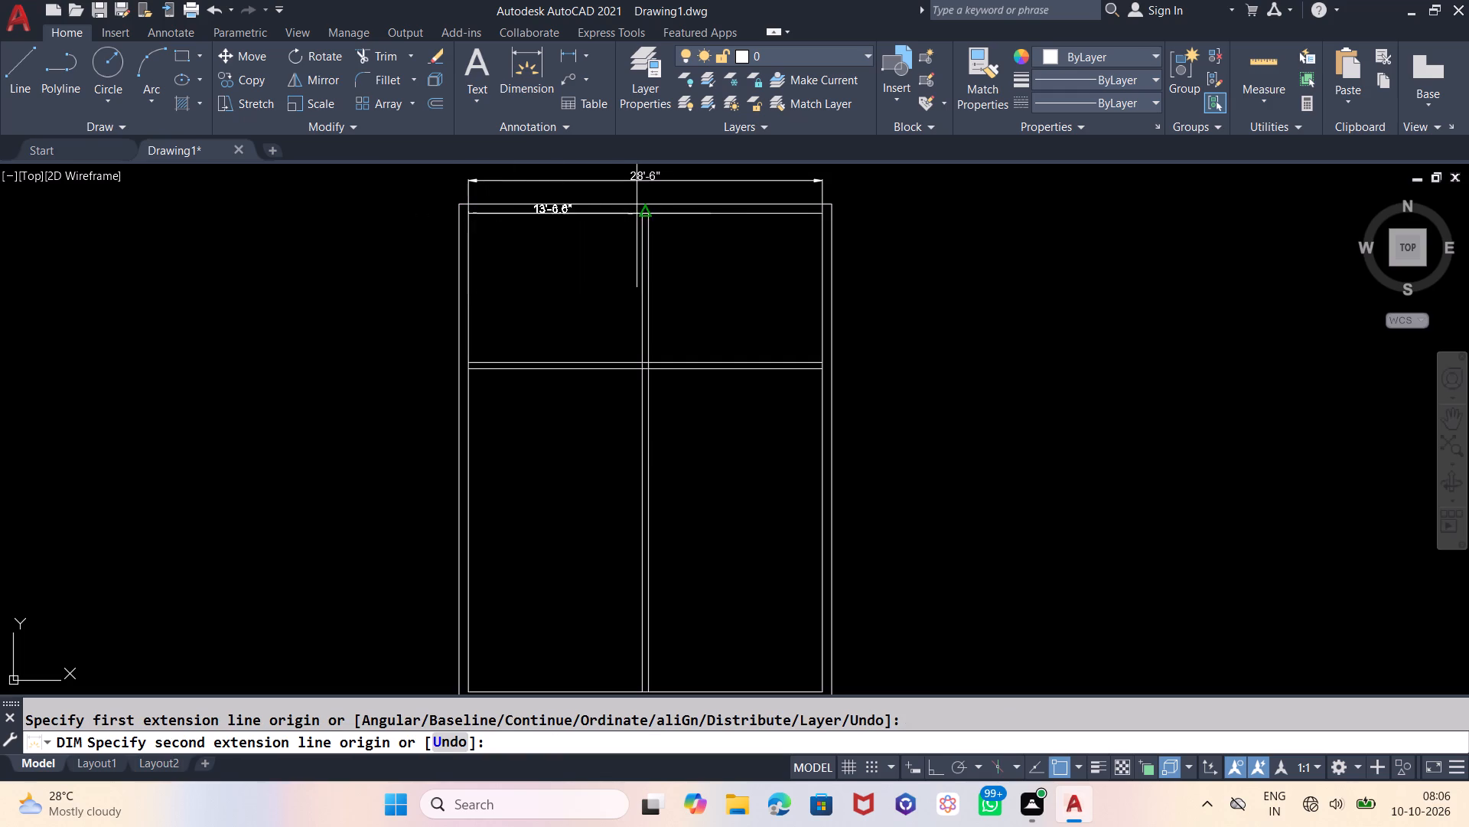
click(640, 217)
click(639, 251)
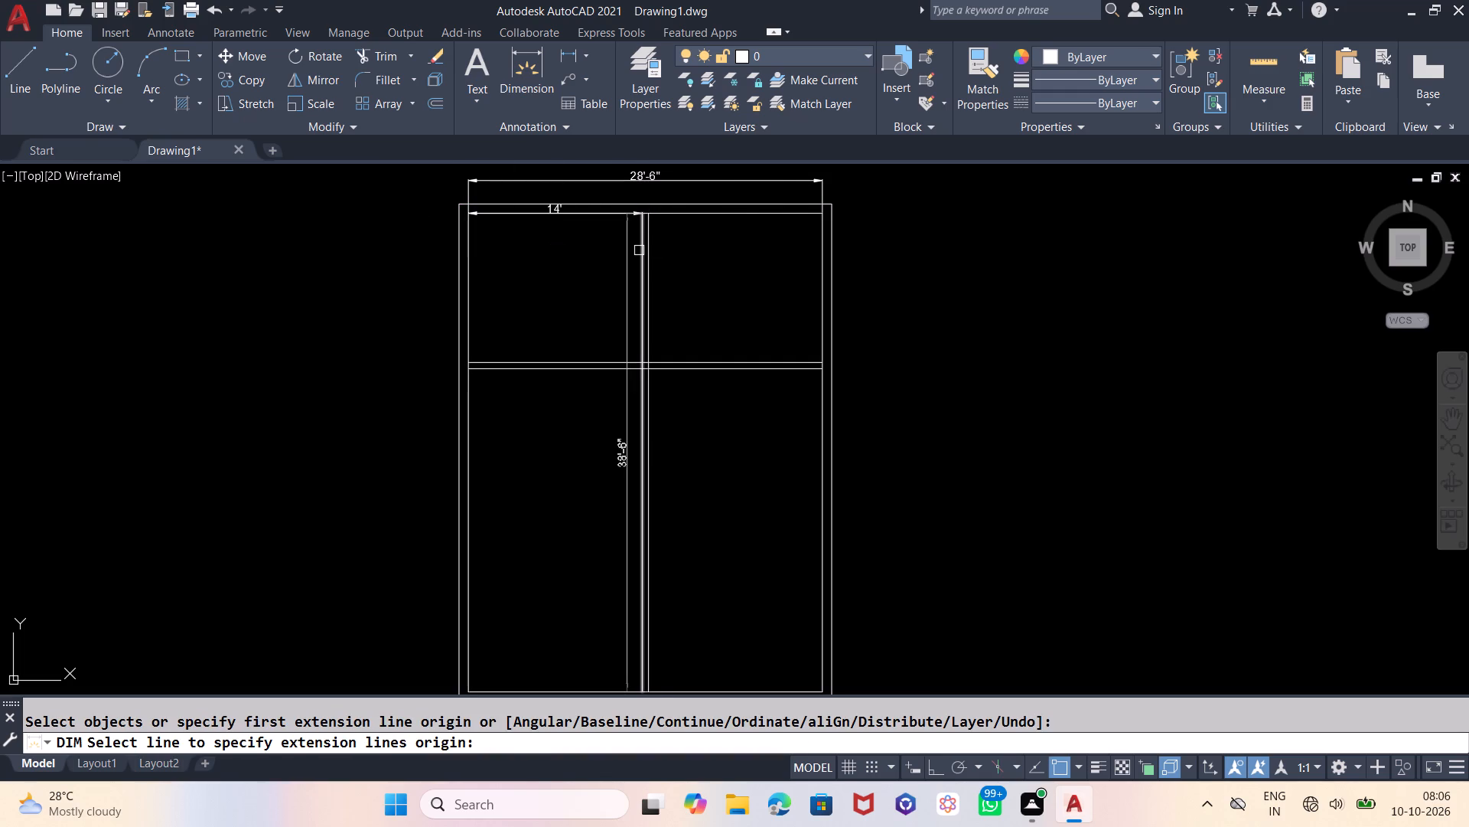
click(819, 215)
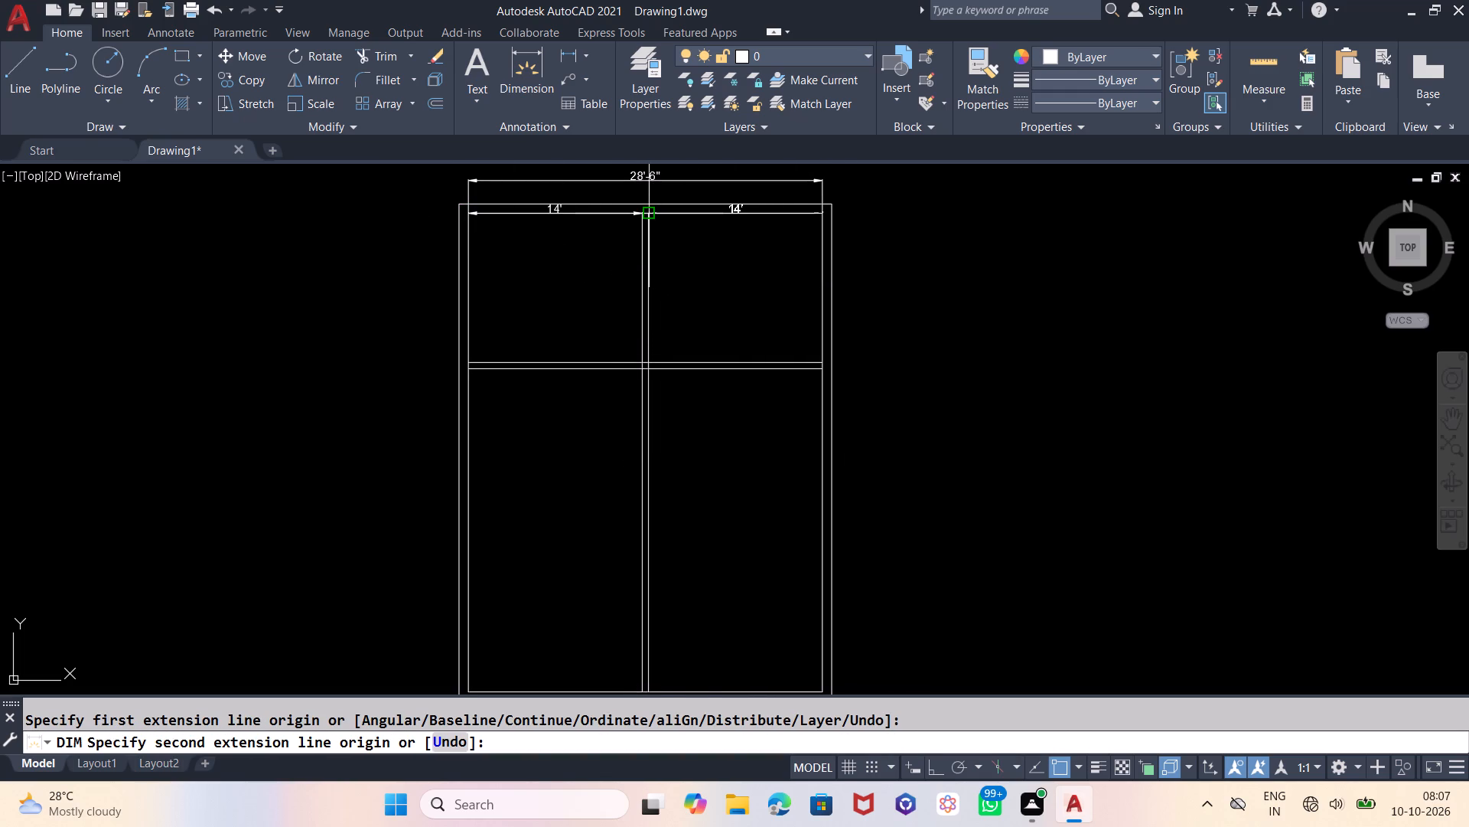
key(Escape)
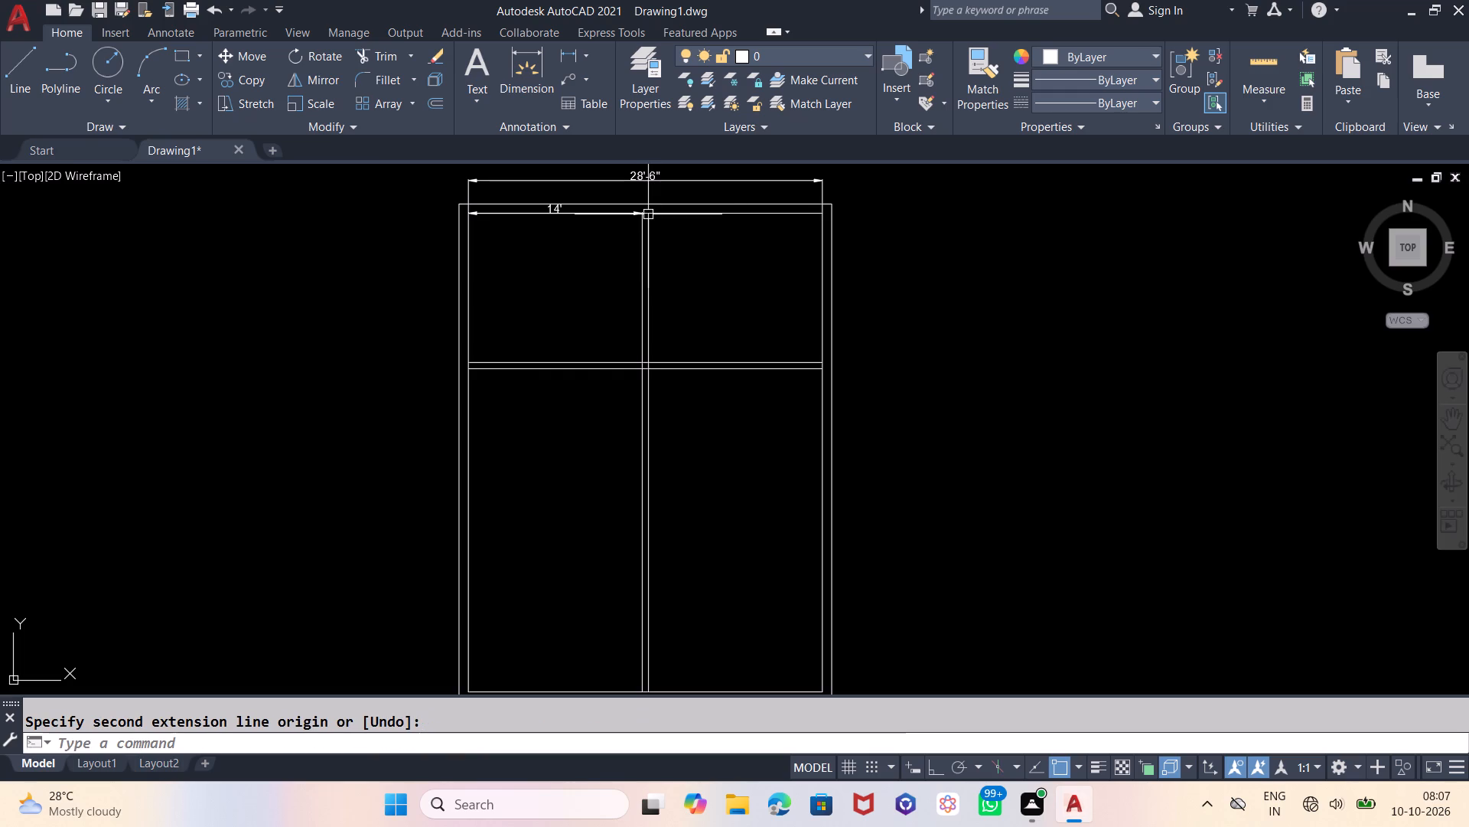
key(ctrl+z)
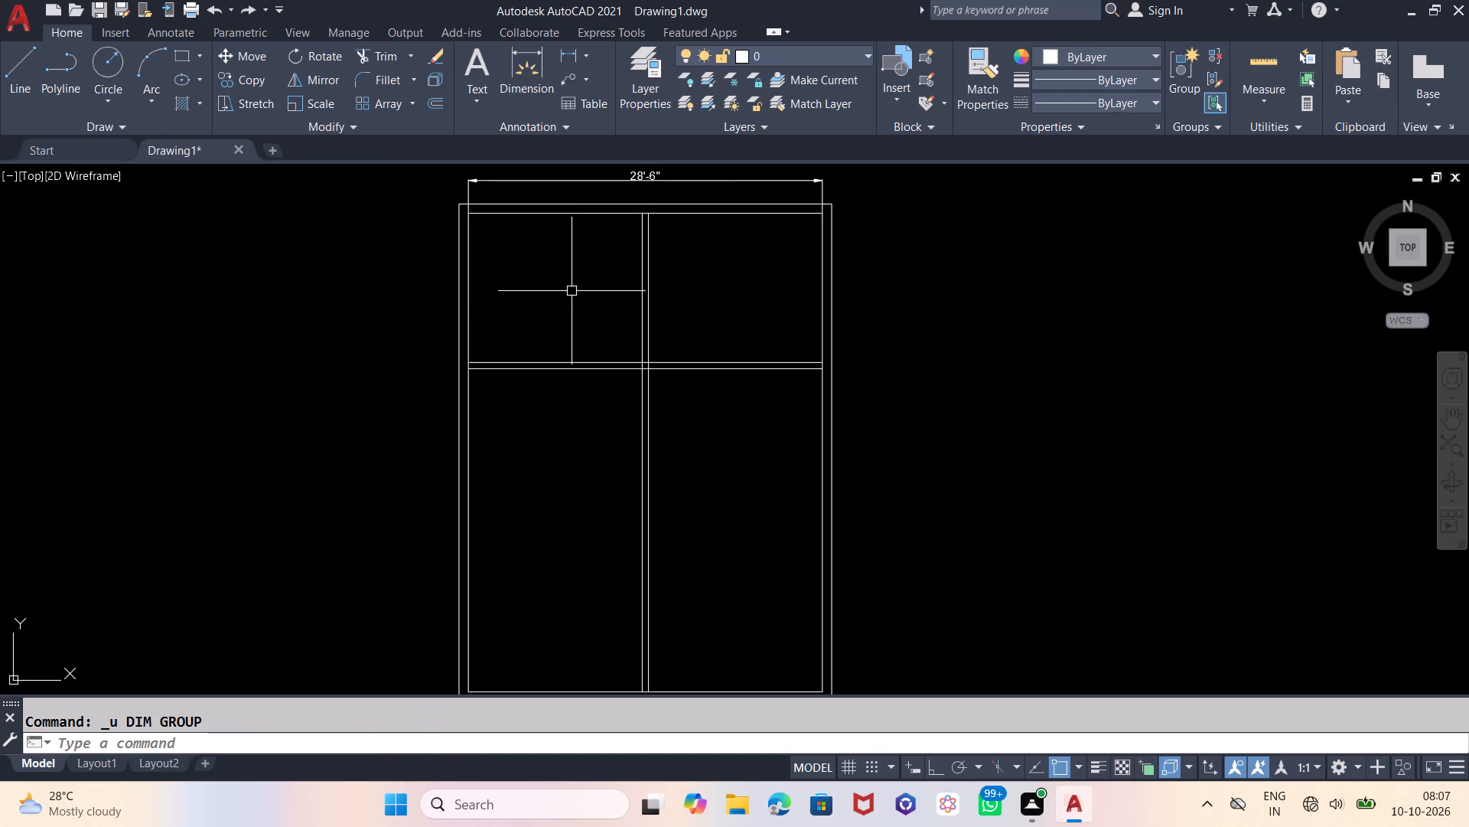
Delete the overall inner-width dimension above the top wall.
click(608, 175)
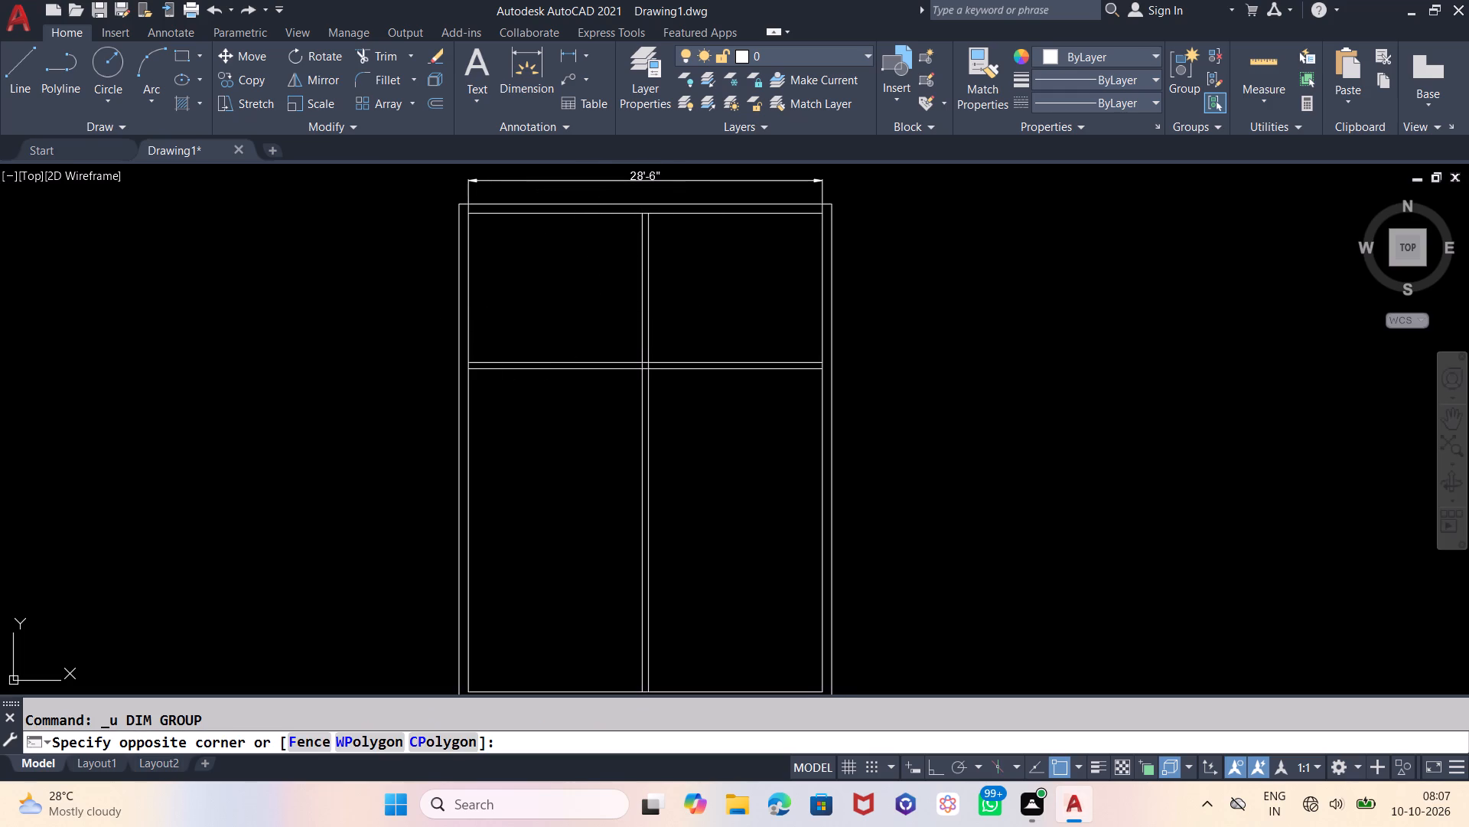
click(607, 191)
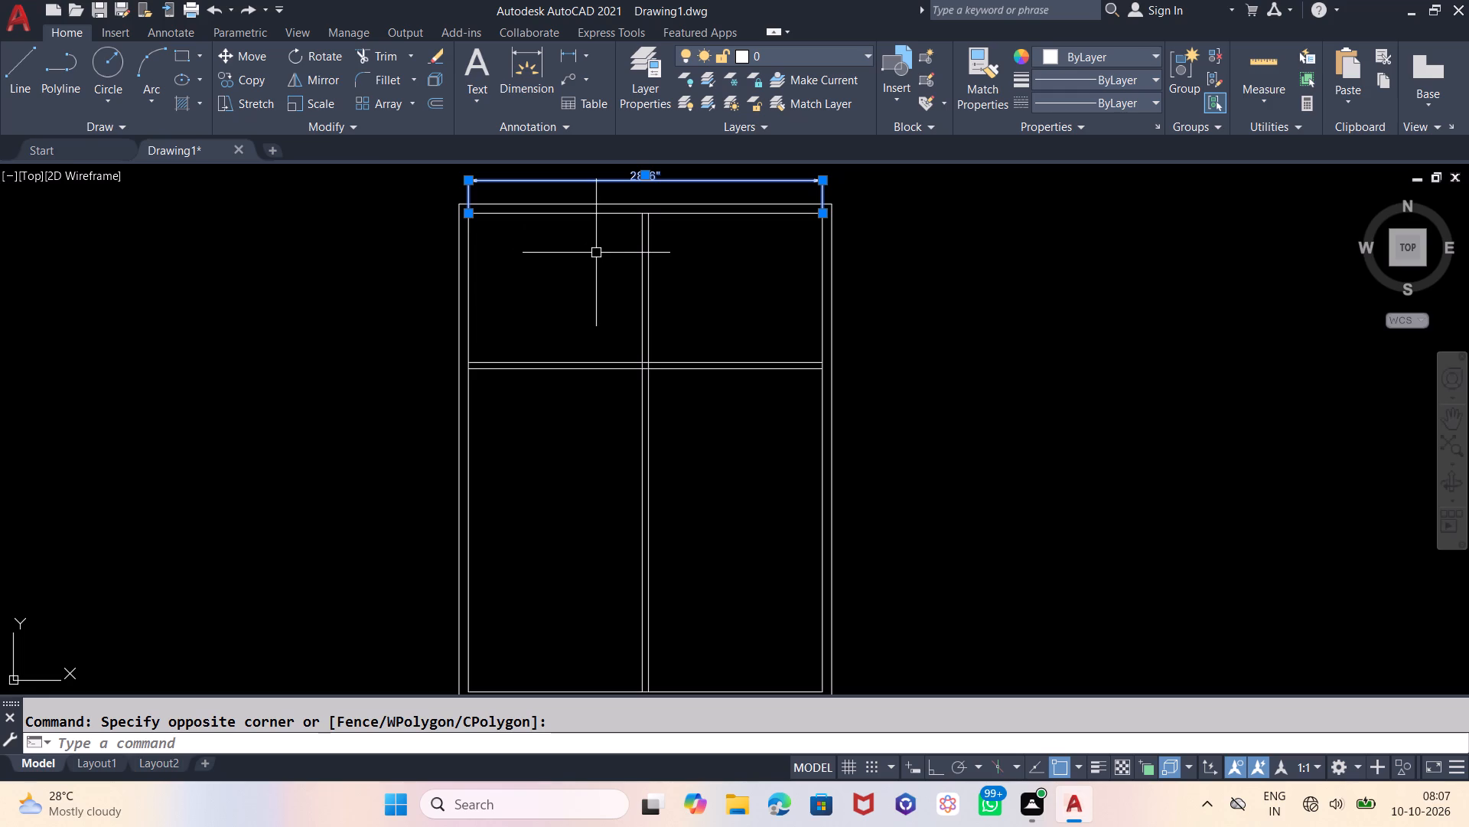
key(Delete)
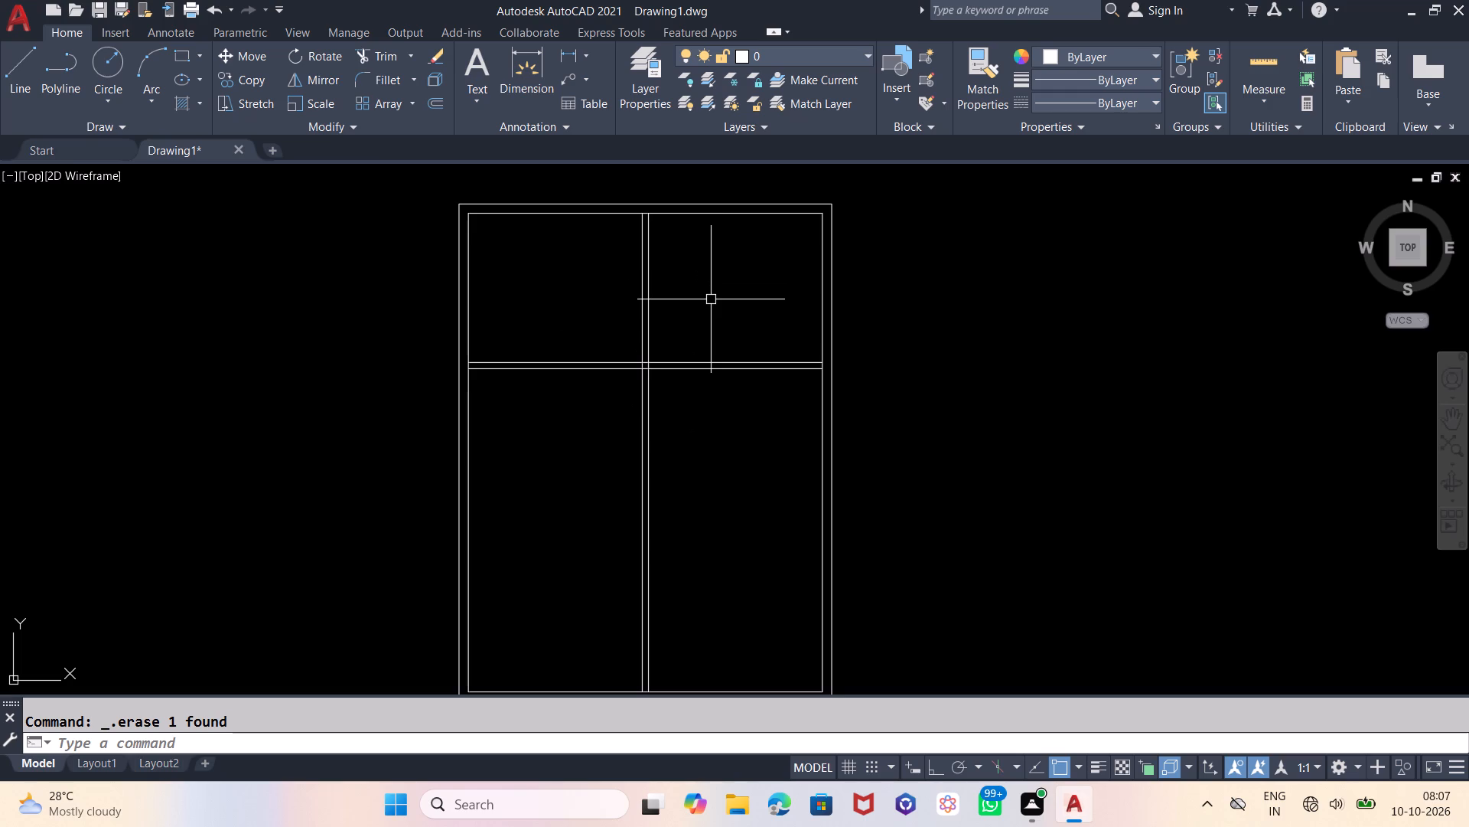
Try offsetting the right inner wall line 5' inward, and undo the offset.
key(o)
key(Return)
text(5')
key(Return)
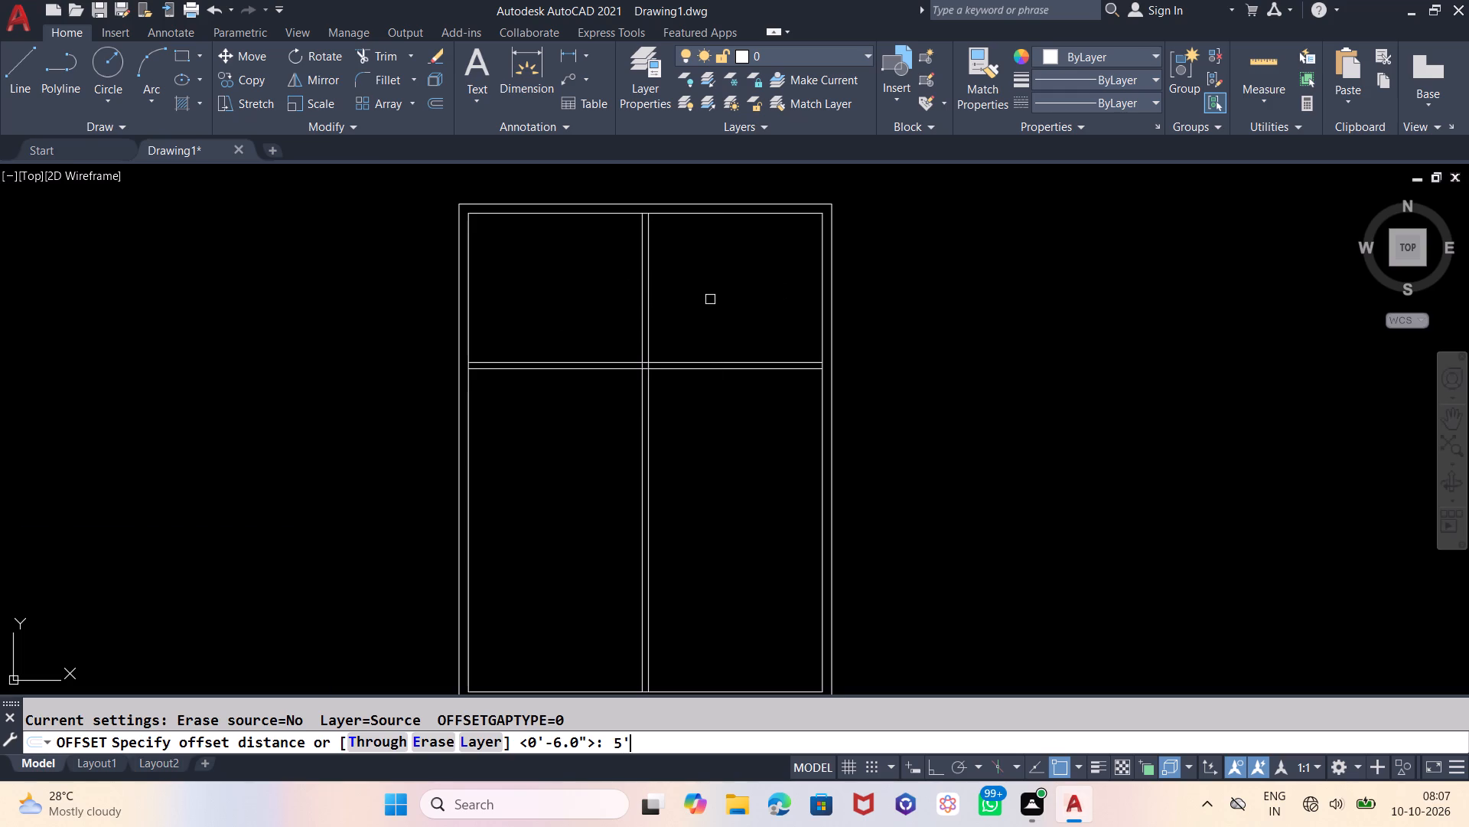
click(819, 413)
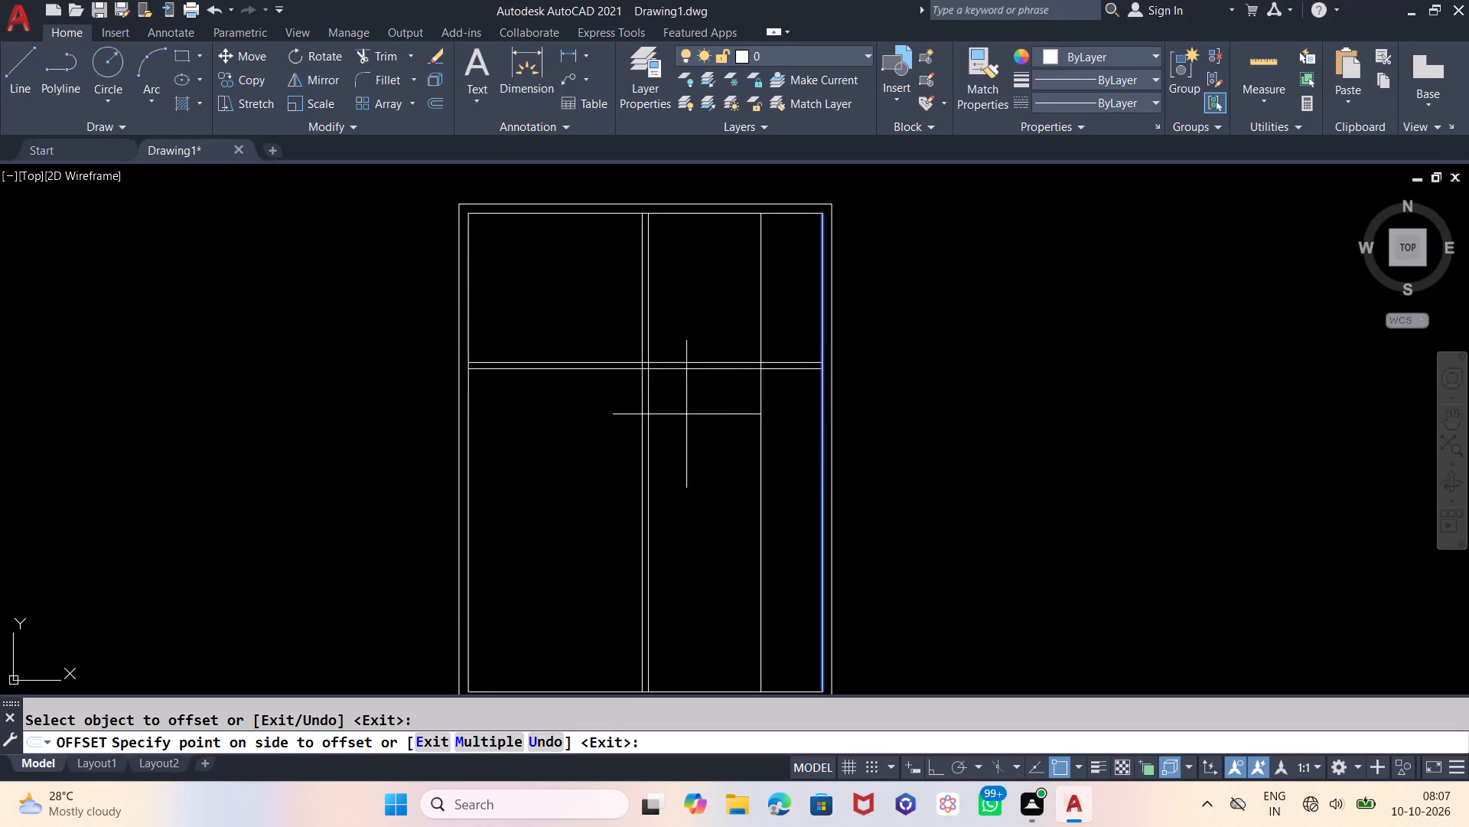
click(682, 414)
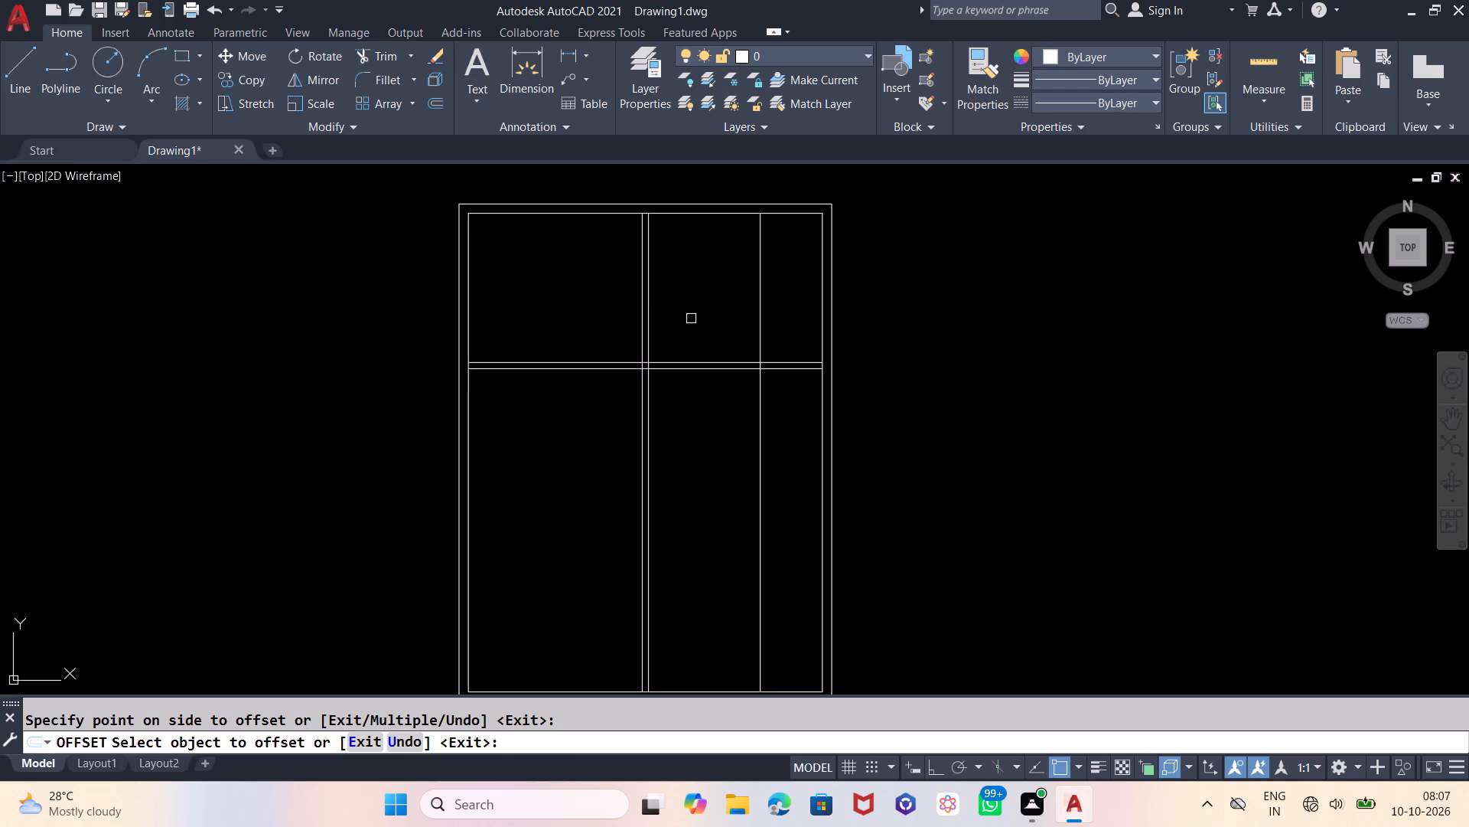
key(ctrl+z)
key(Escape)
Offset the plan's bottom inner wall line 10' upward as the first line of a lower horizontal partition.
key(o)
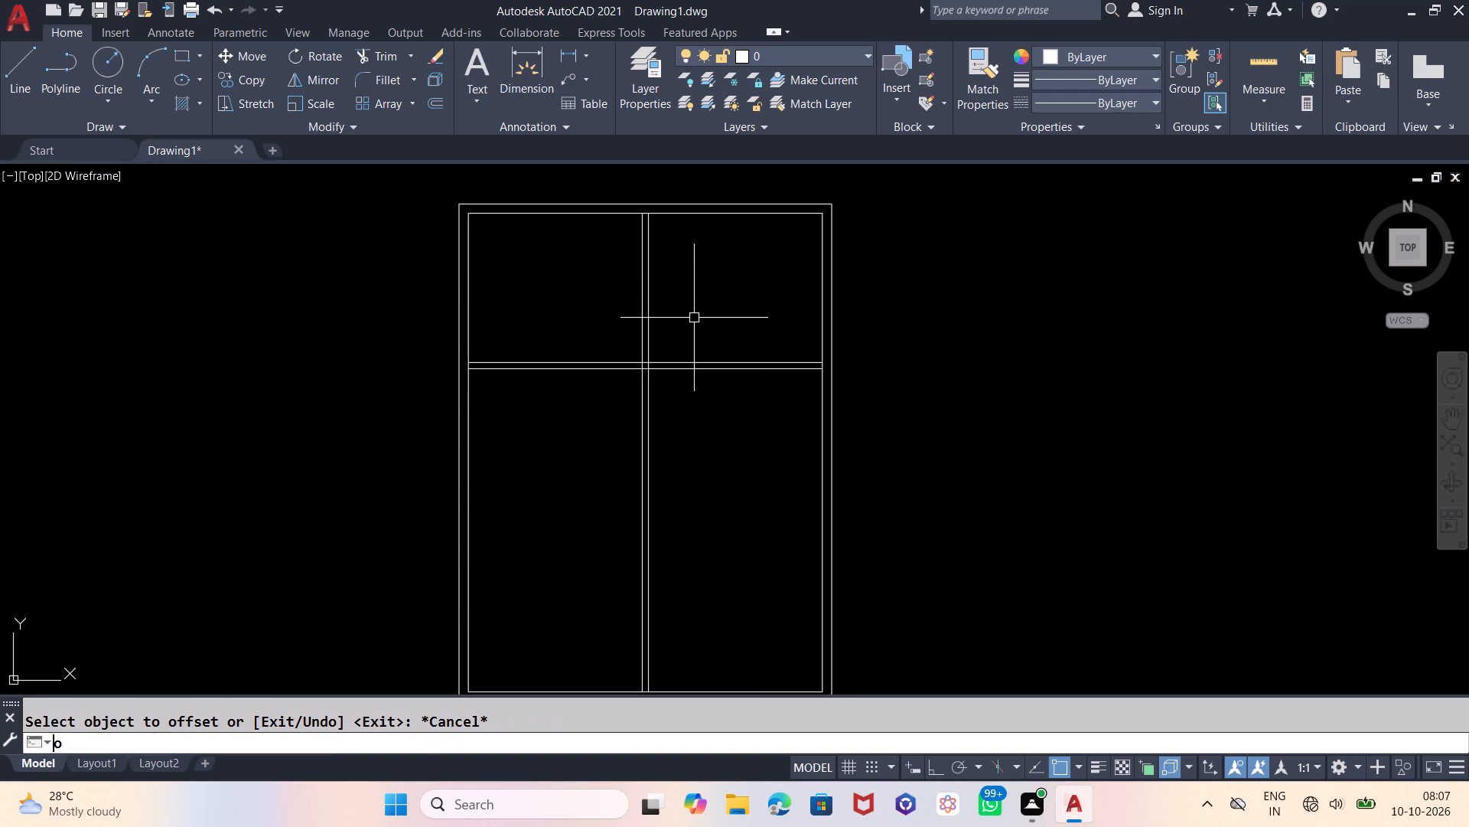
key(Return)
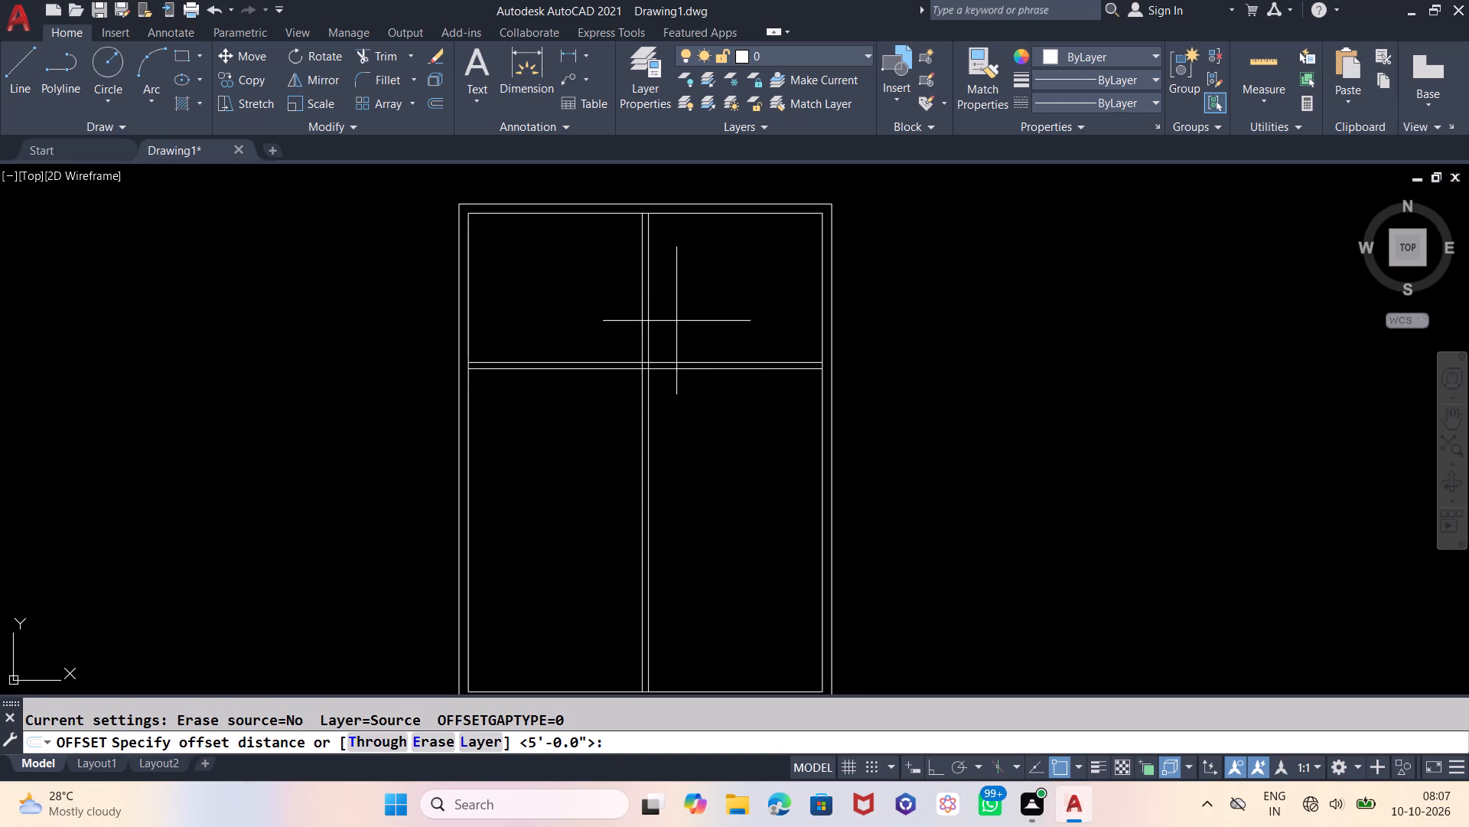
text(10')
key(Return)
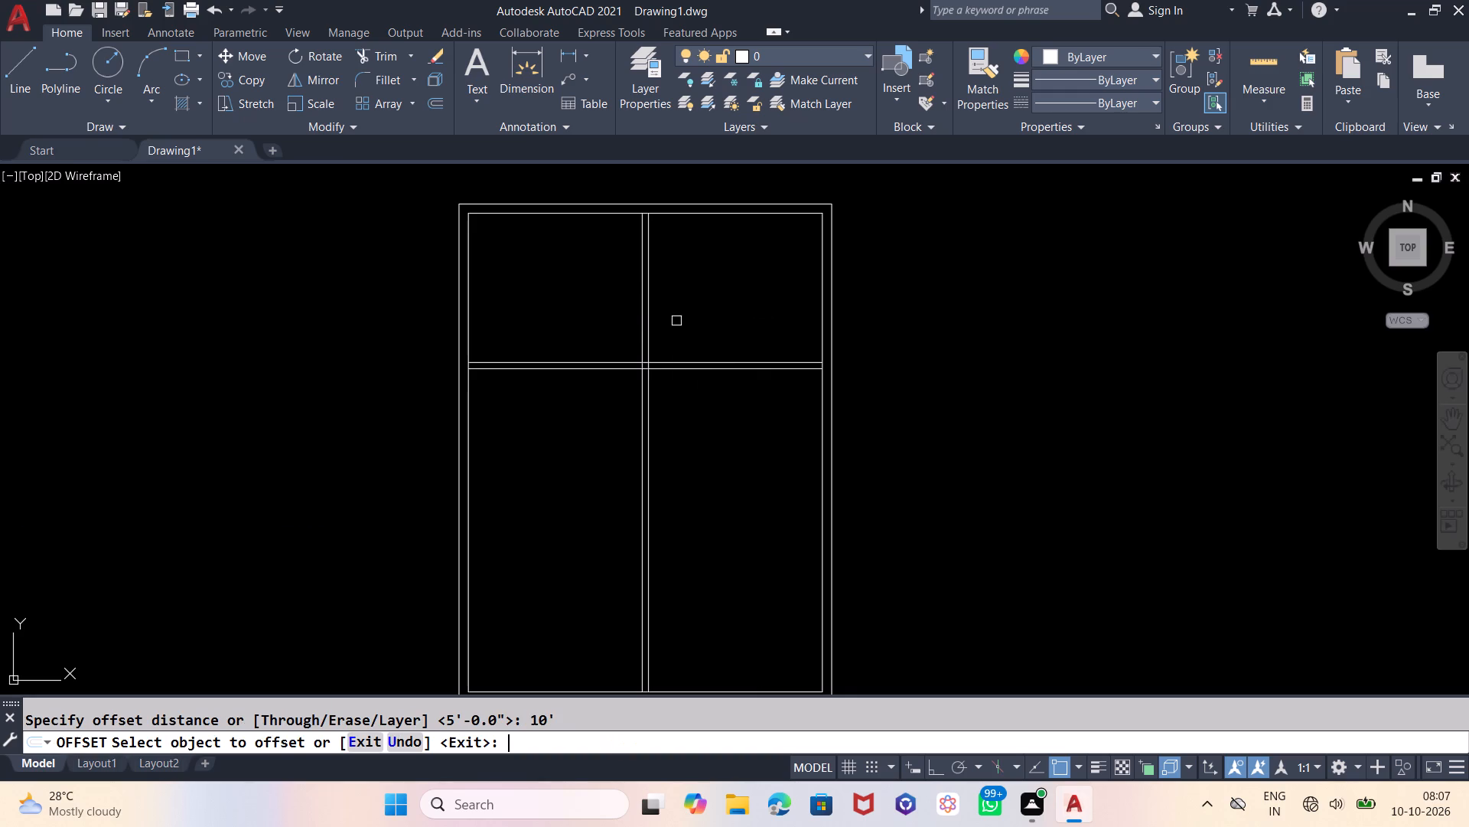
scroll(767, 552, down, 1)
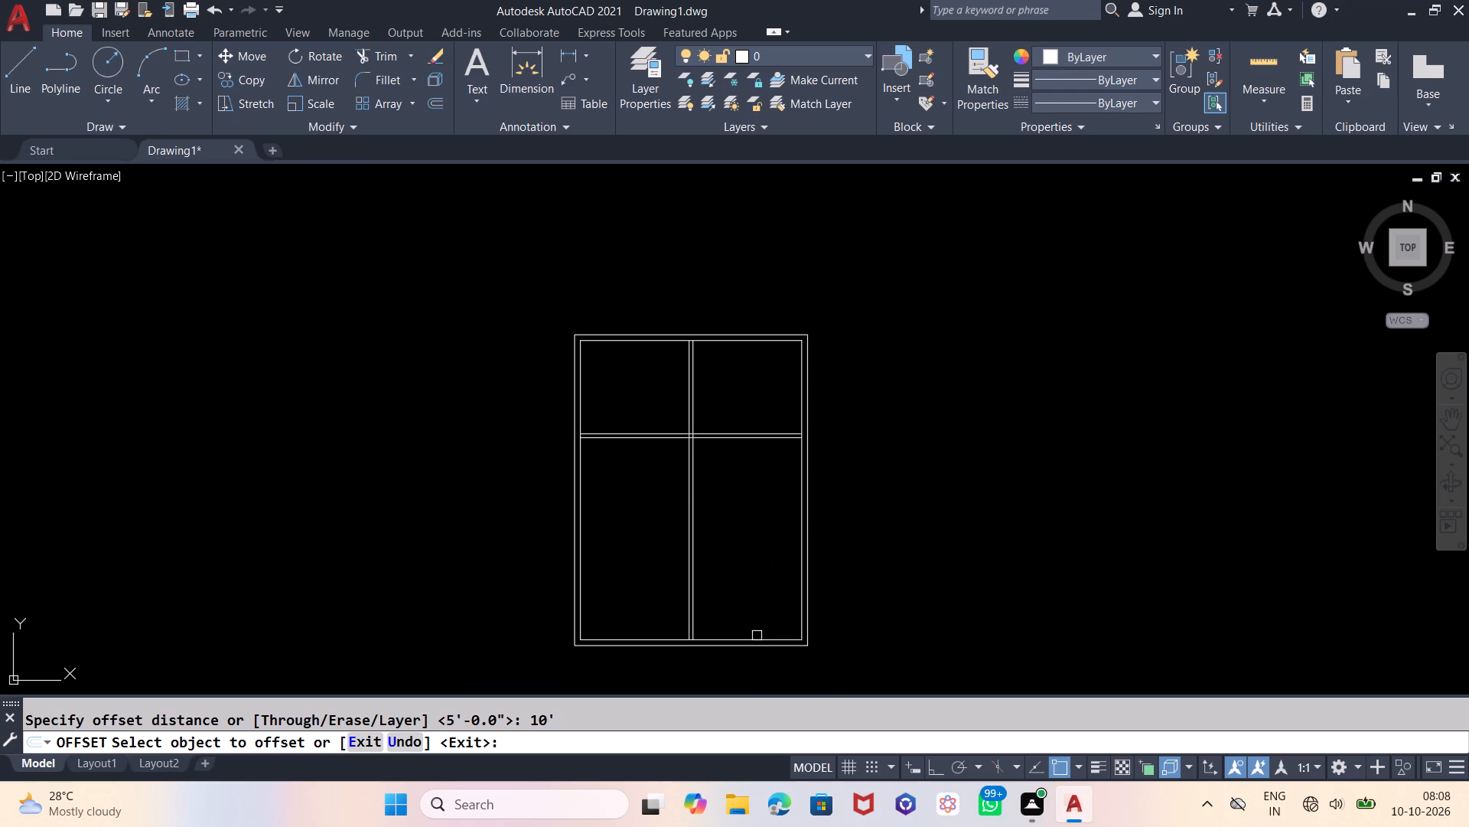
click(757, 640)
click(765, 498)
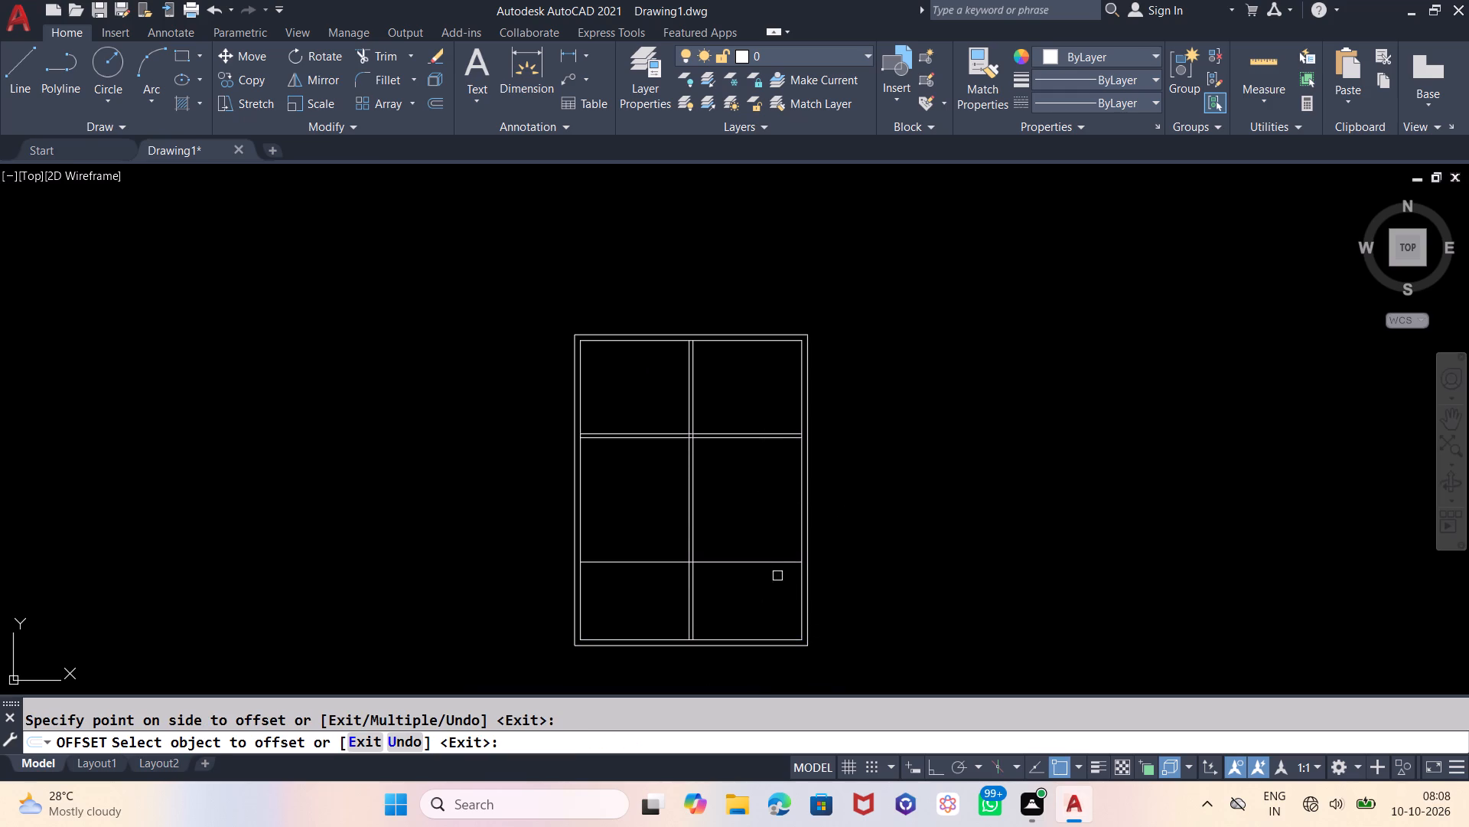
scroll(771, 547, up, 1)
scroll(769, 462, down, 1)
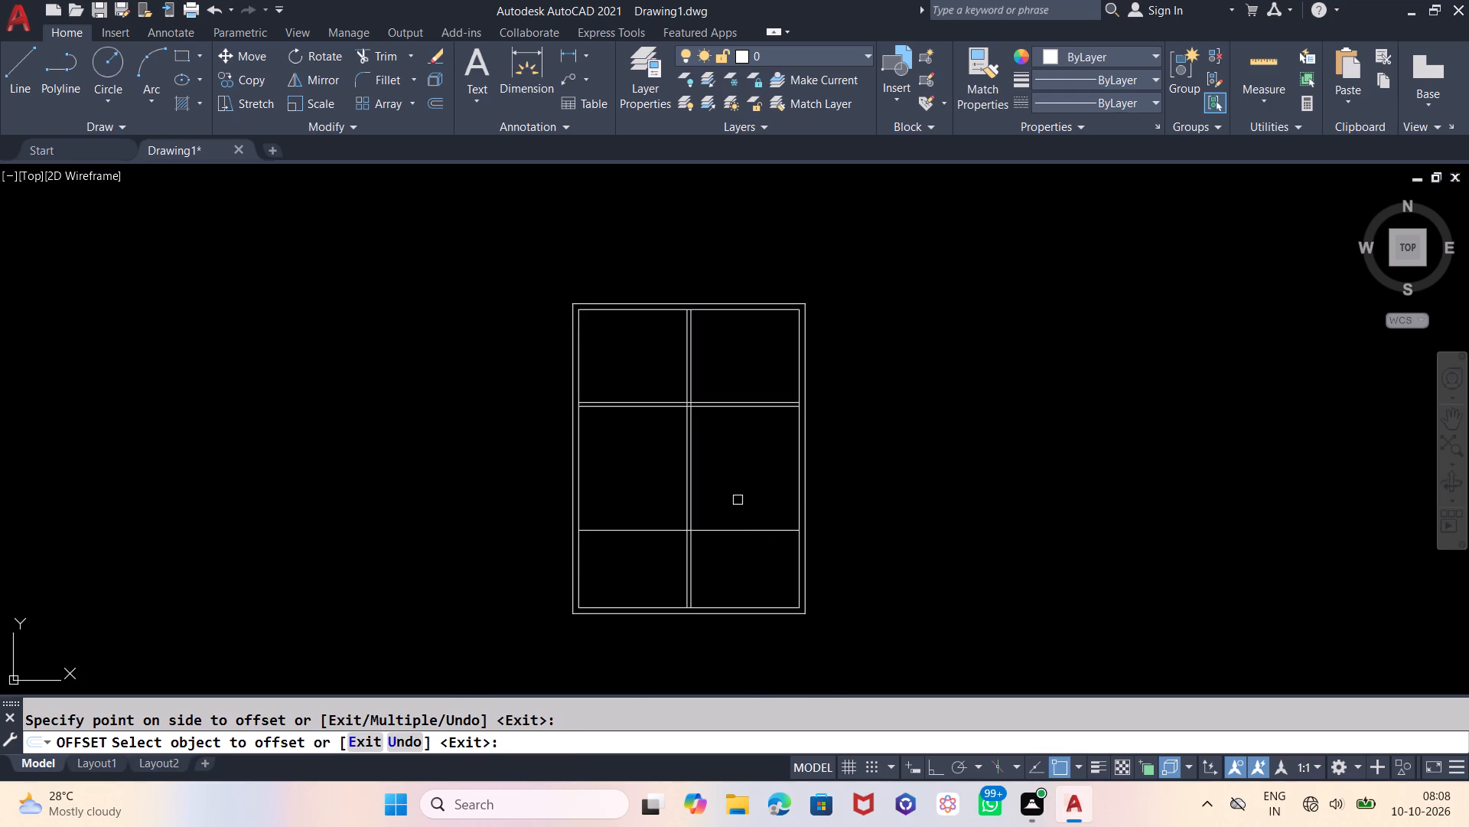
scroll(738, 500, up, 1)
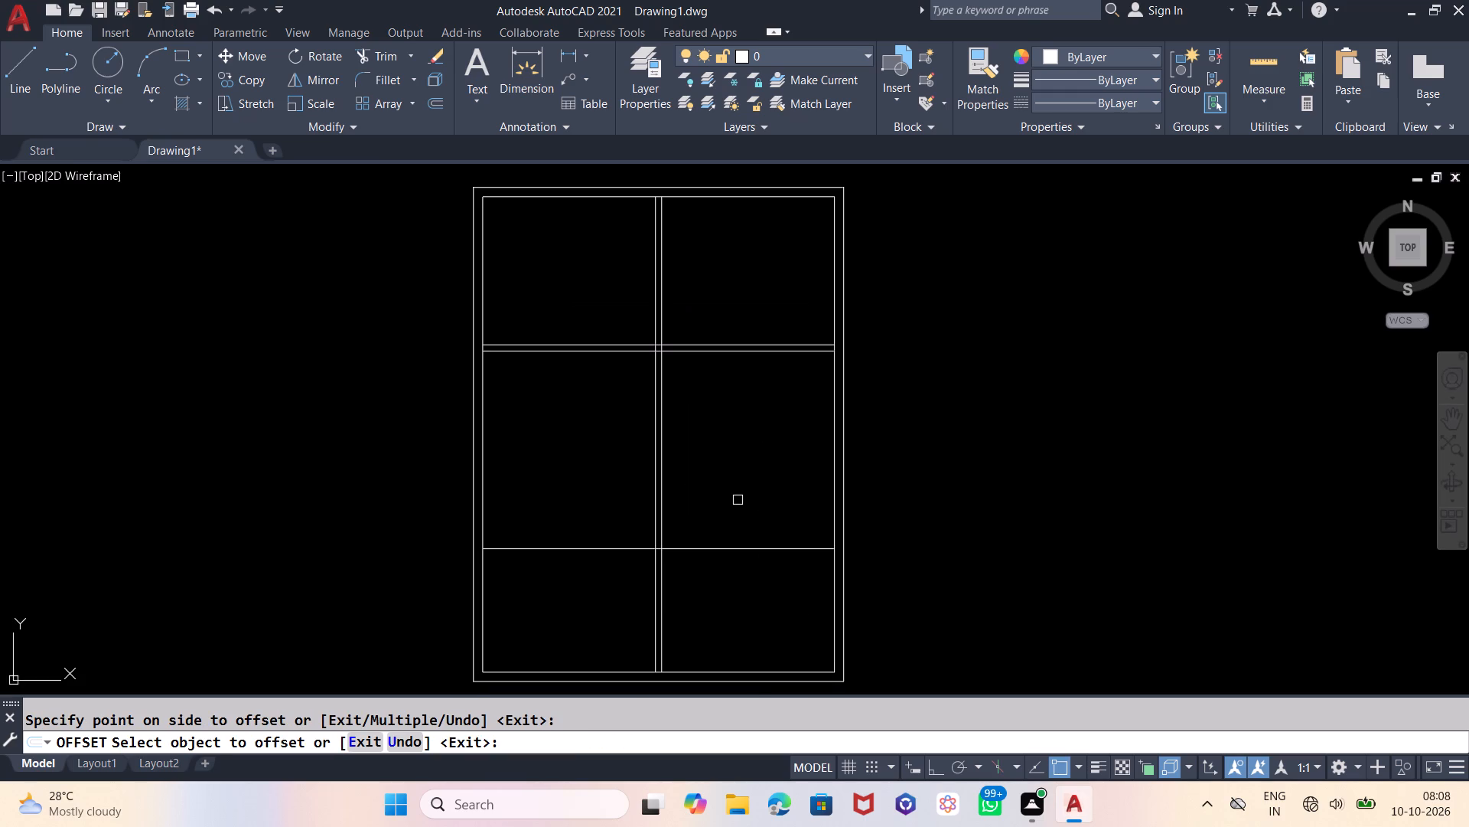
key(Escape)
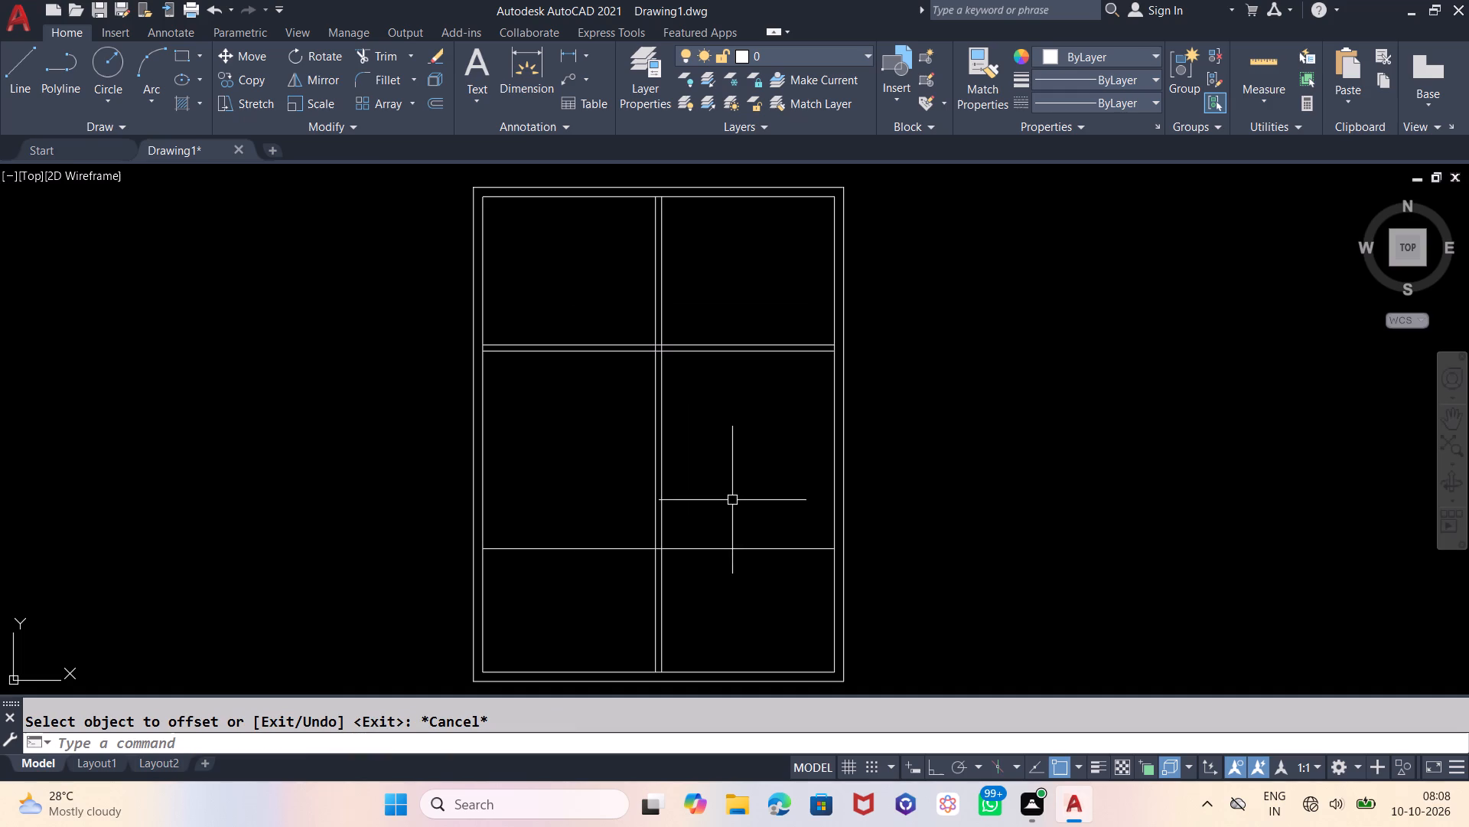
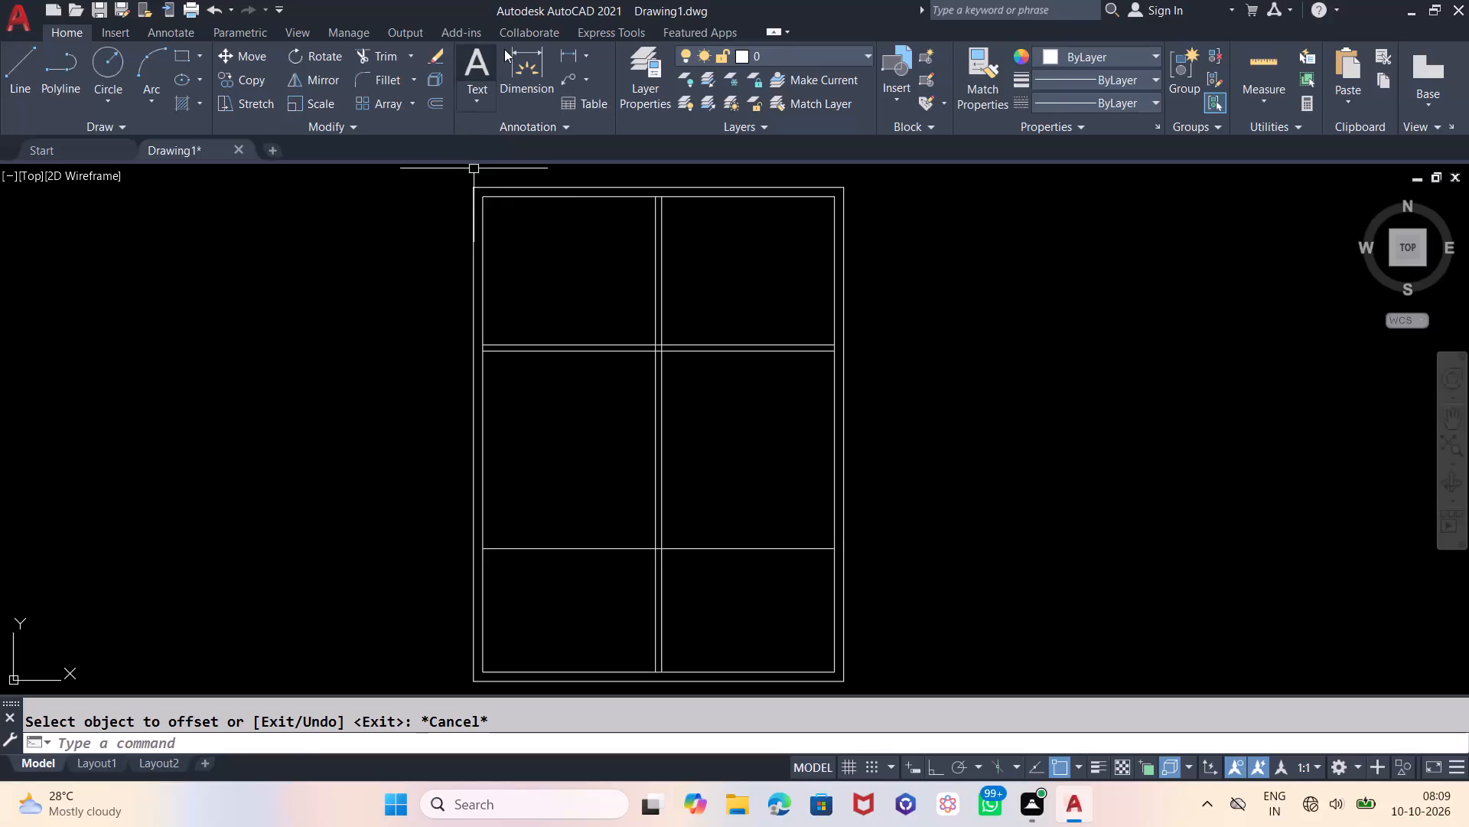
Check the clear height between the upper horizontal partition and the lower offset line with a trial dimension along the right inner wall, without placing it.
click(504, 49)
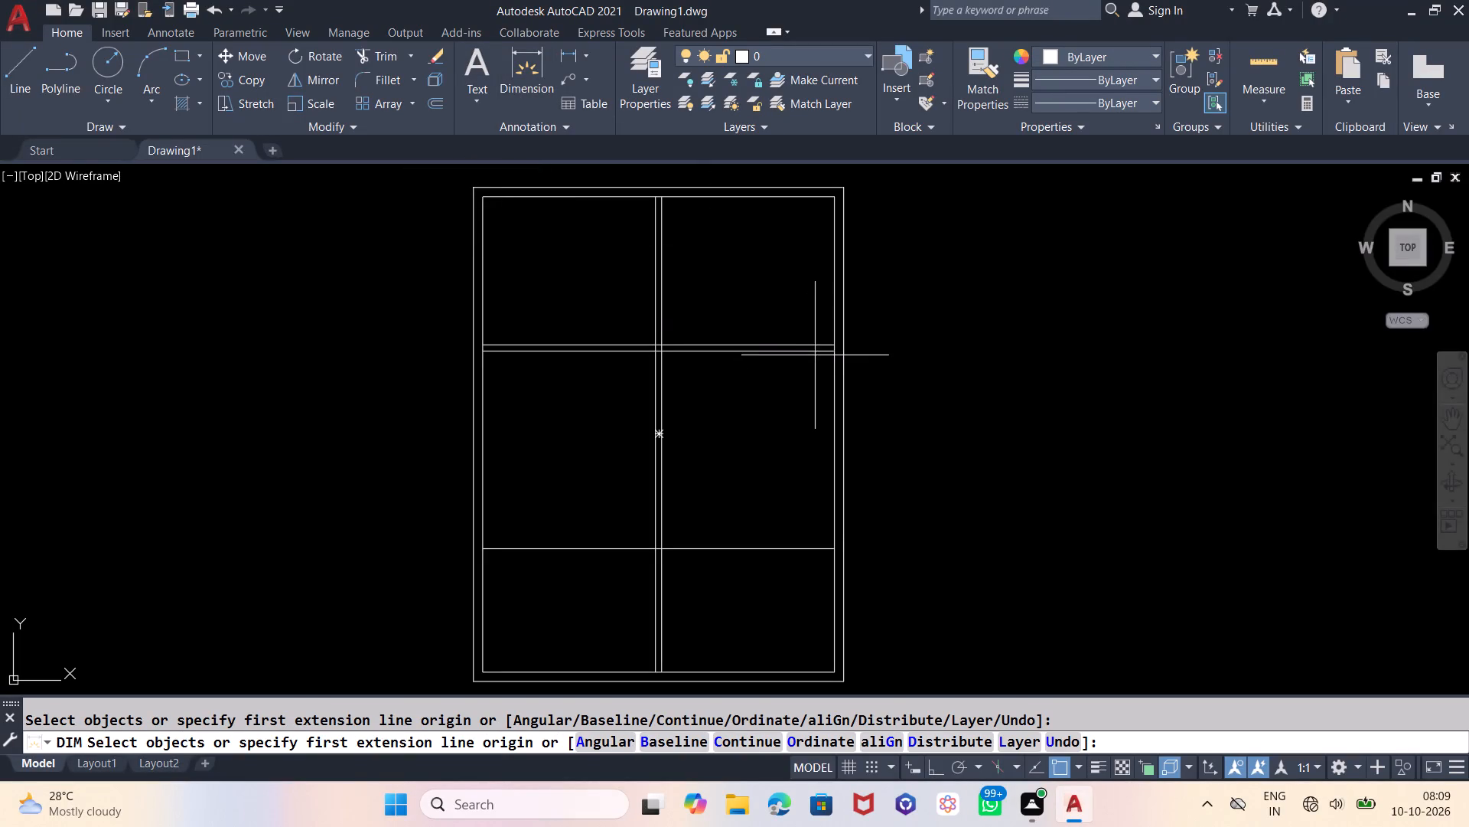
click(830, 347)
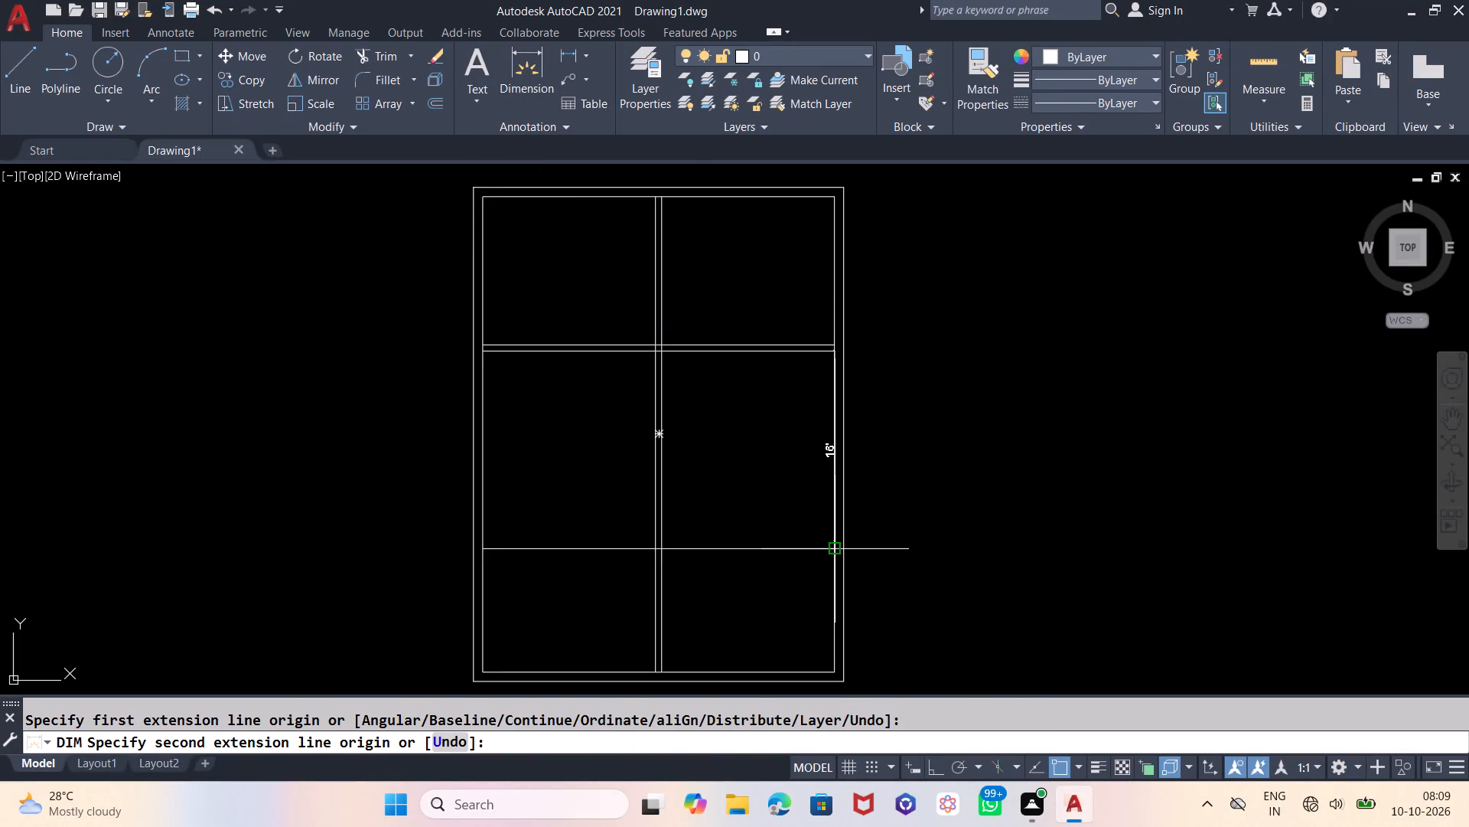
key(Escape)
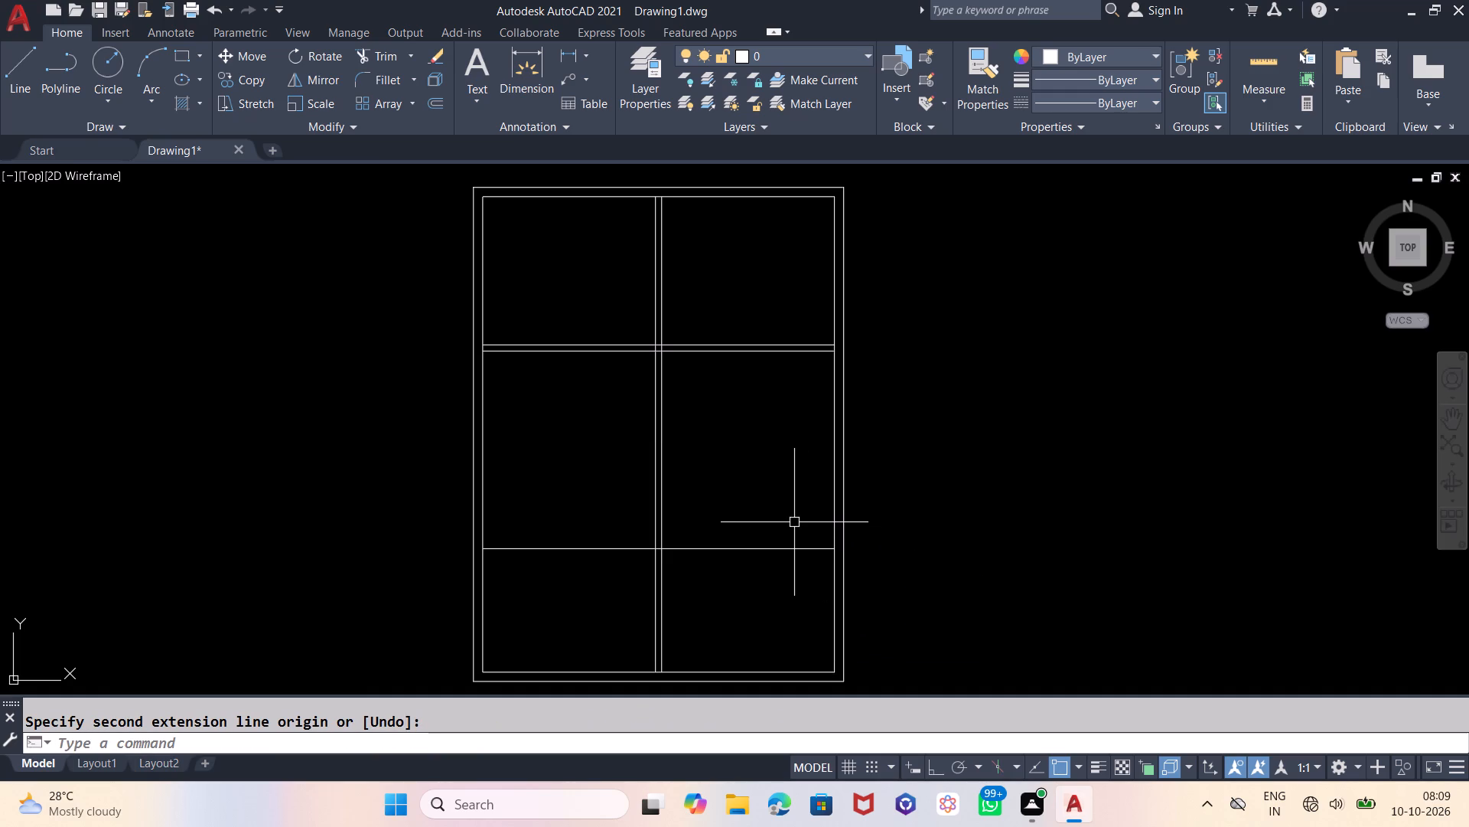
Delete the single horizontal line offset above the bottom inner wall.
click(611, 544)
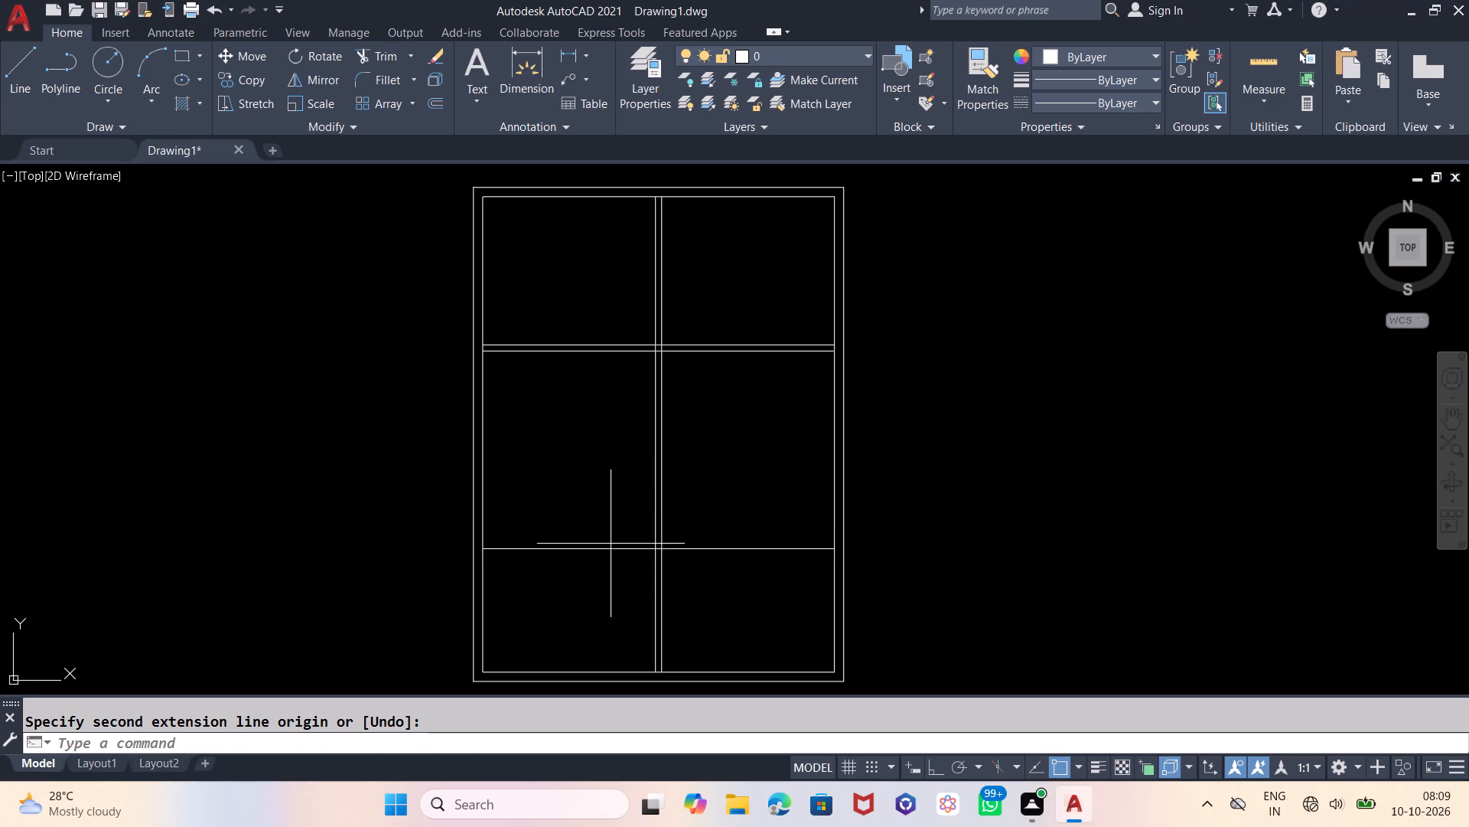
click(611, 555)
key(Delete)
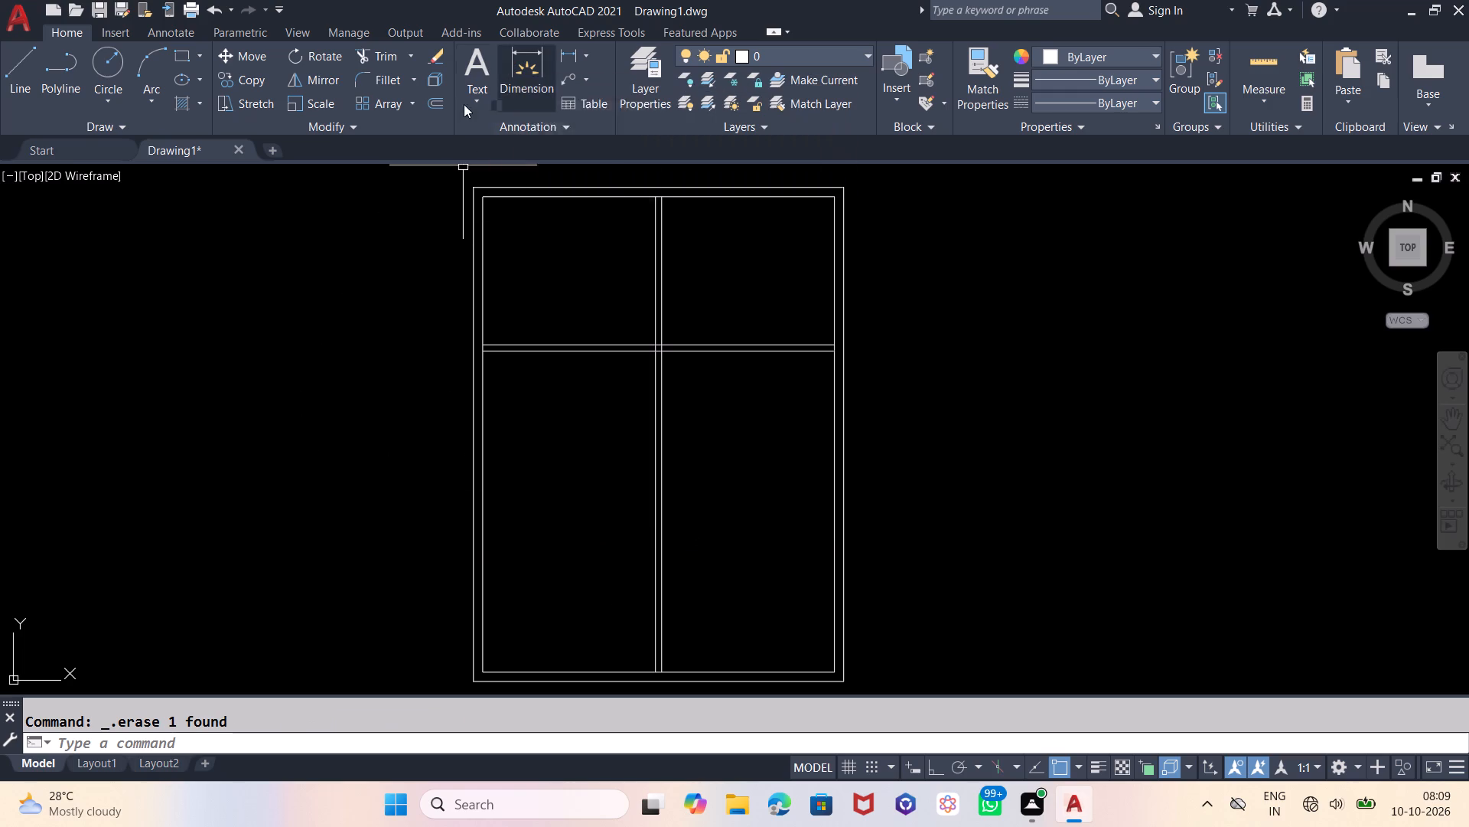
Create a second vertical partition by offsetting the right inner wall line 12' inward, and the resulting line 6" toward the central partition.
key(o)
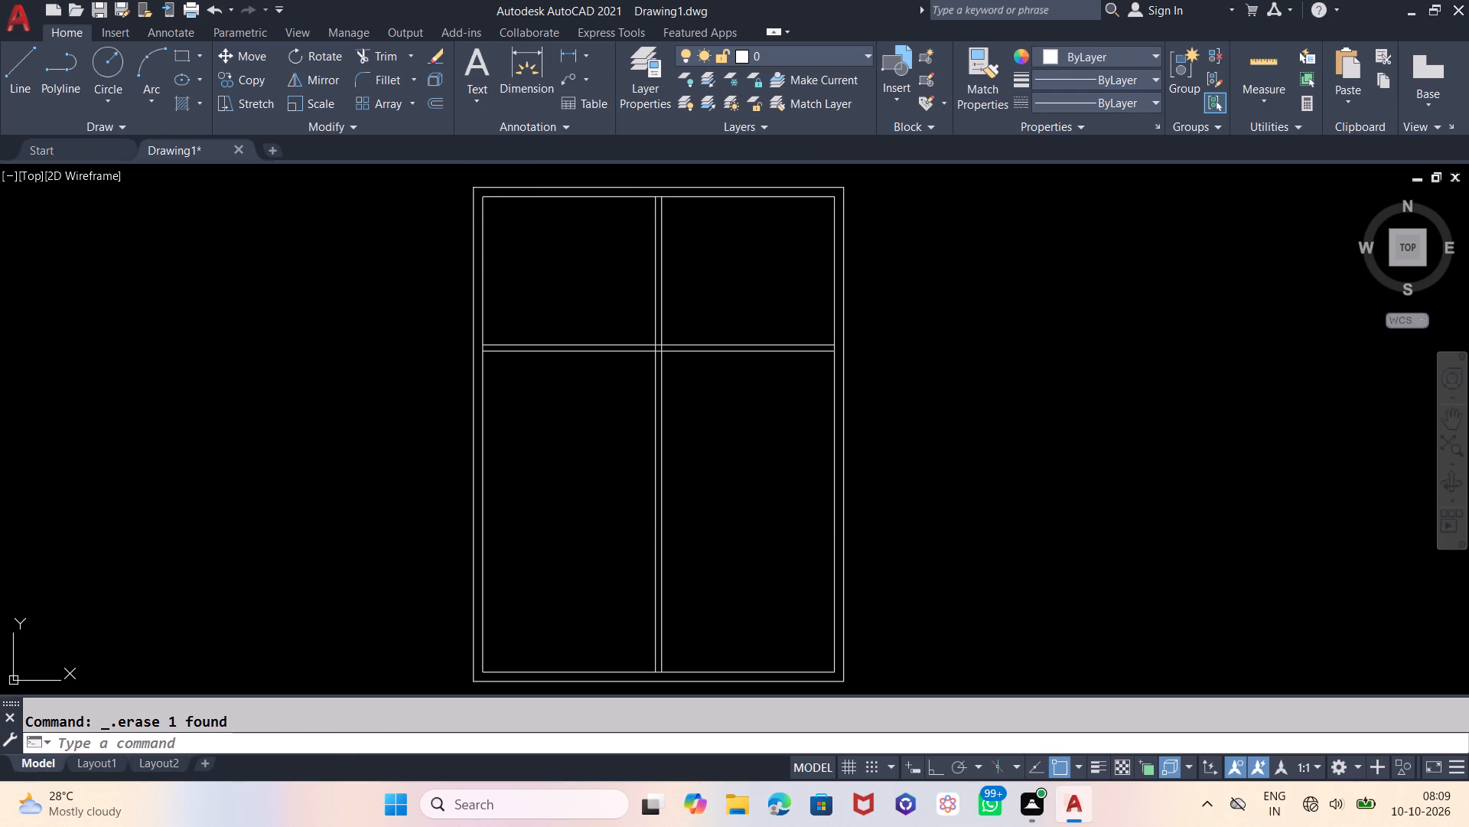
key(Return)
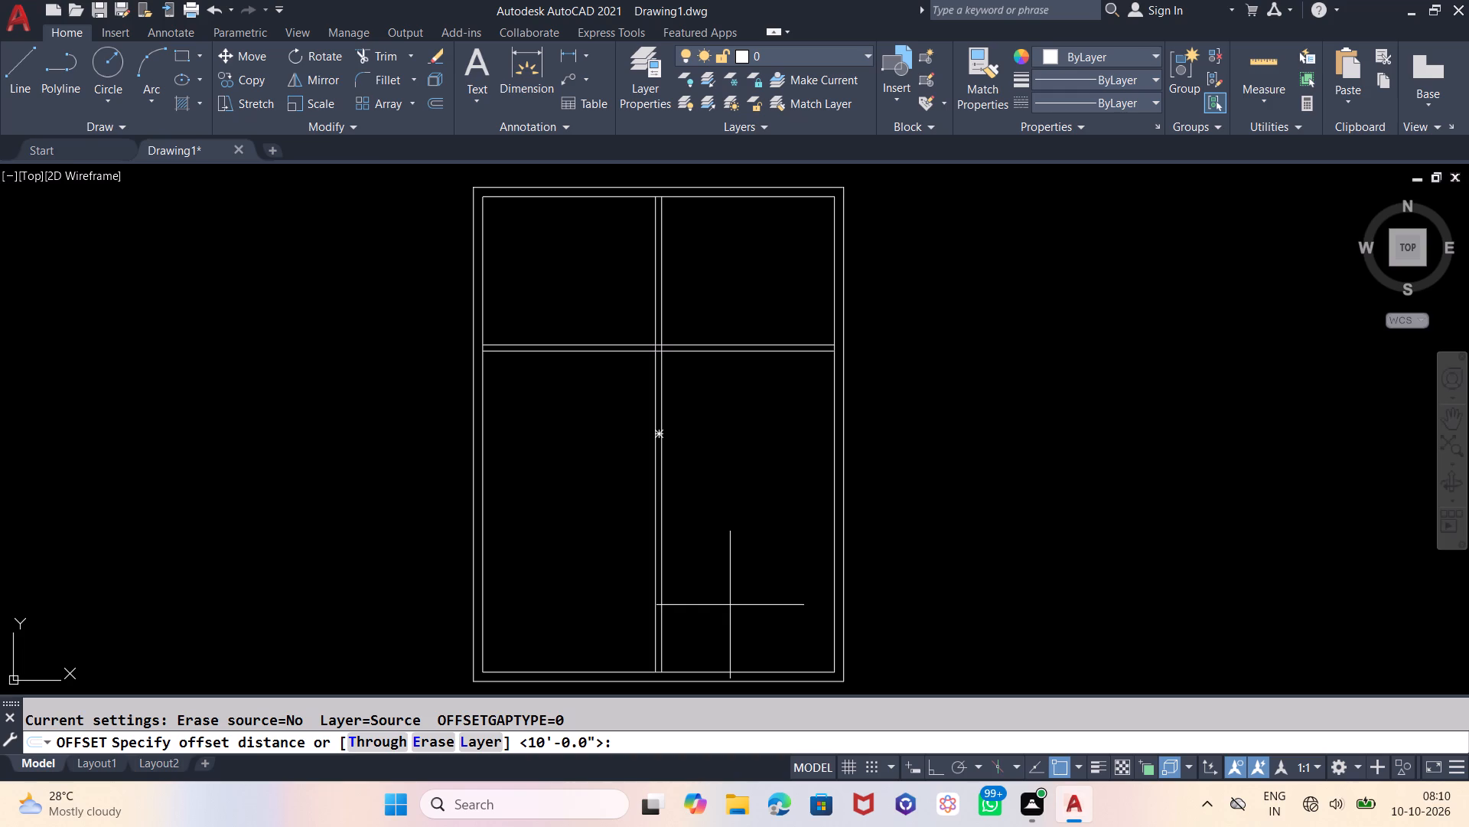
text(12')
key(Return)
click(835, 516)
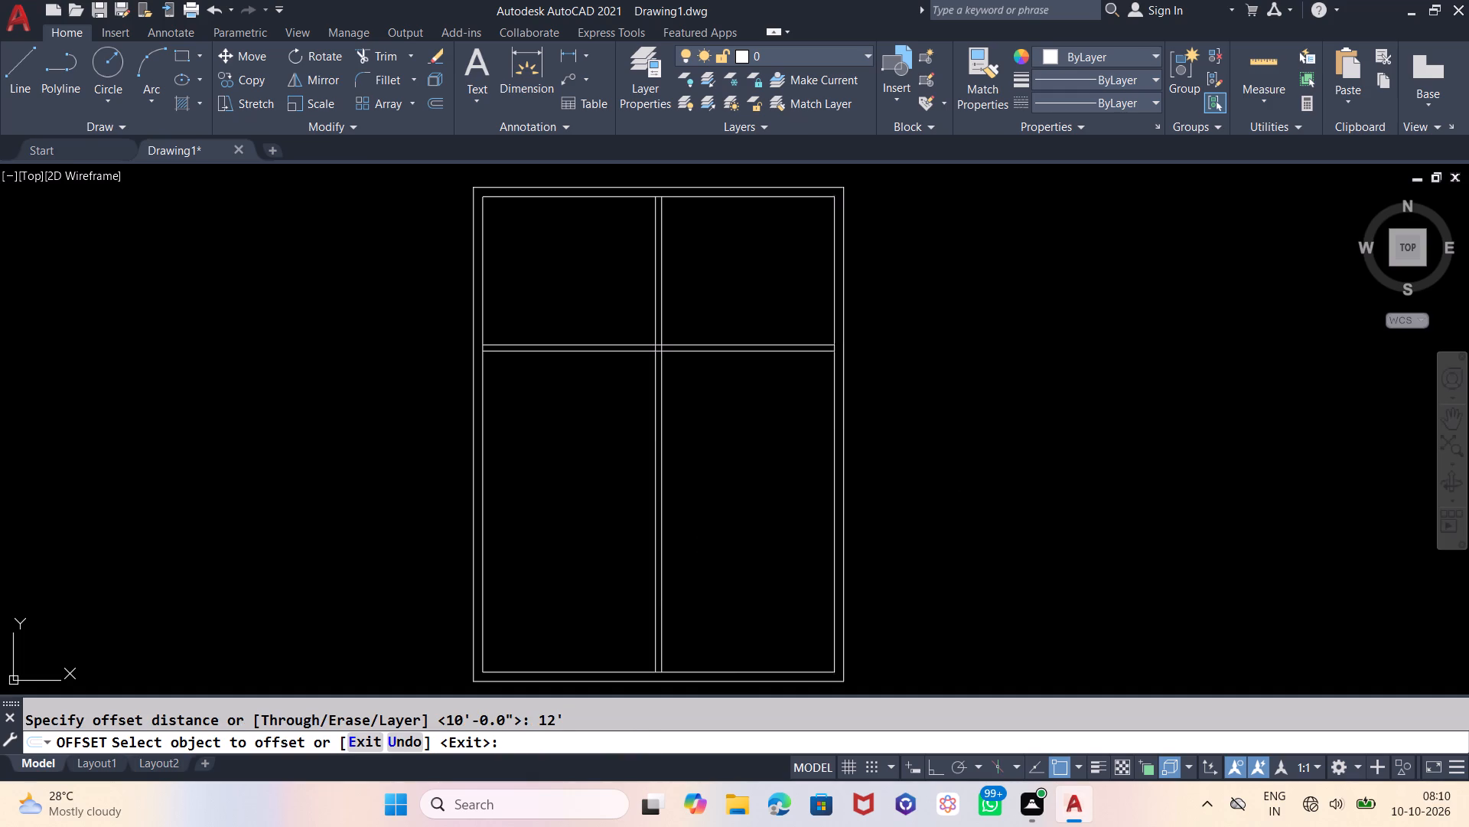
click(732, 515)
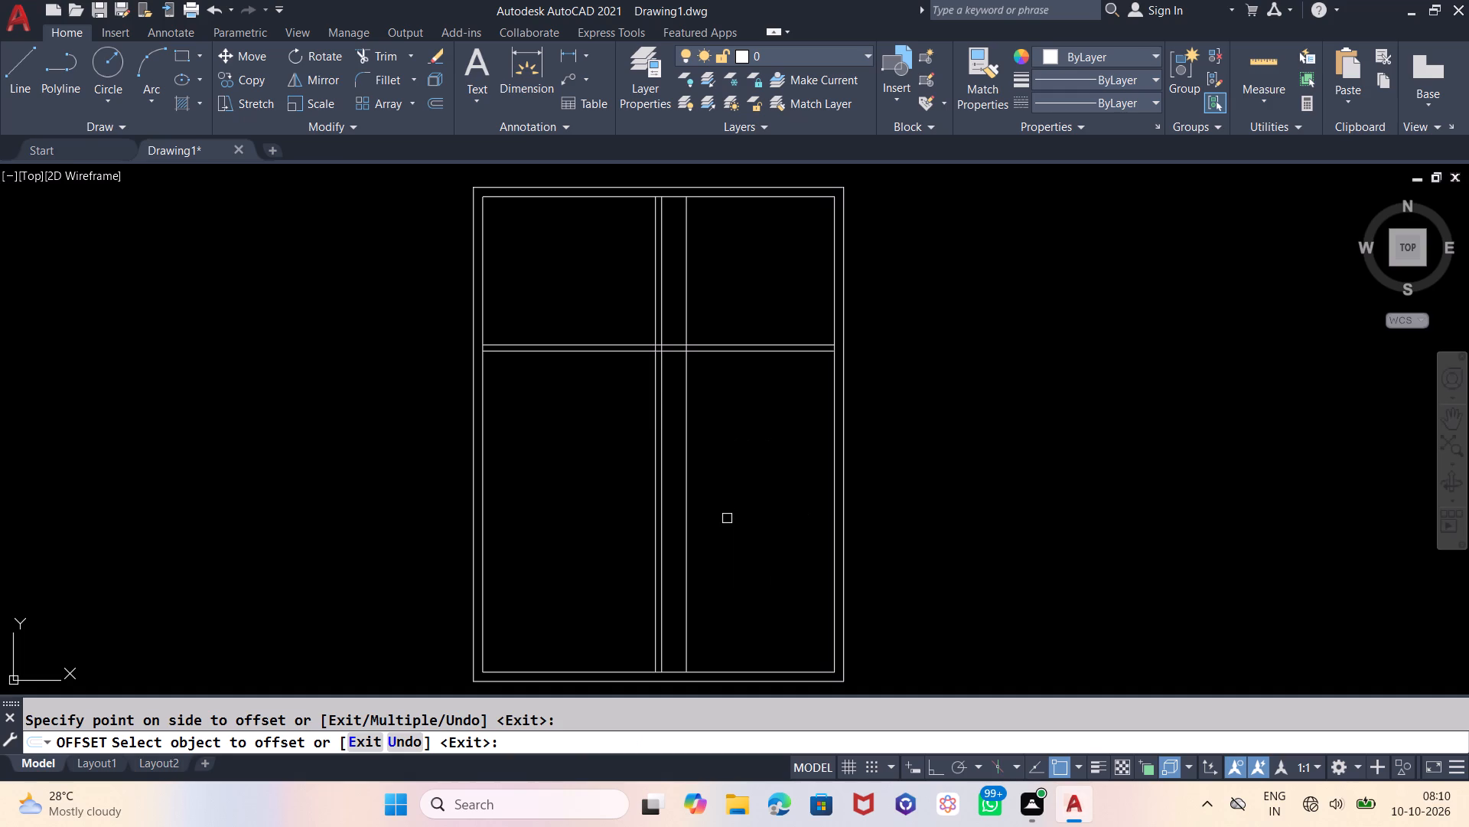
key(Escape)
key(o)
key(Return)
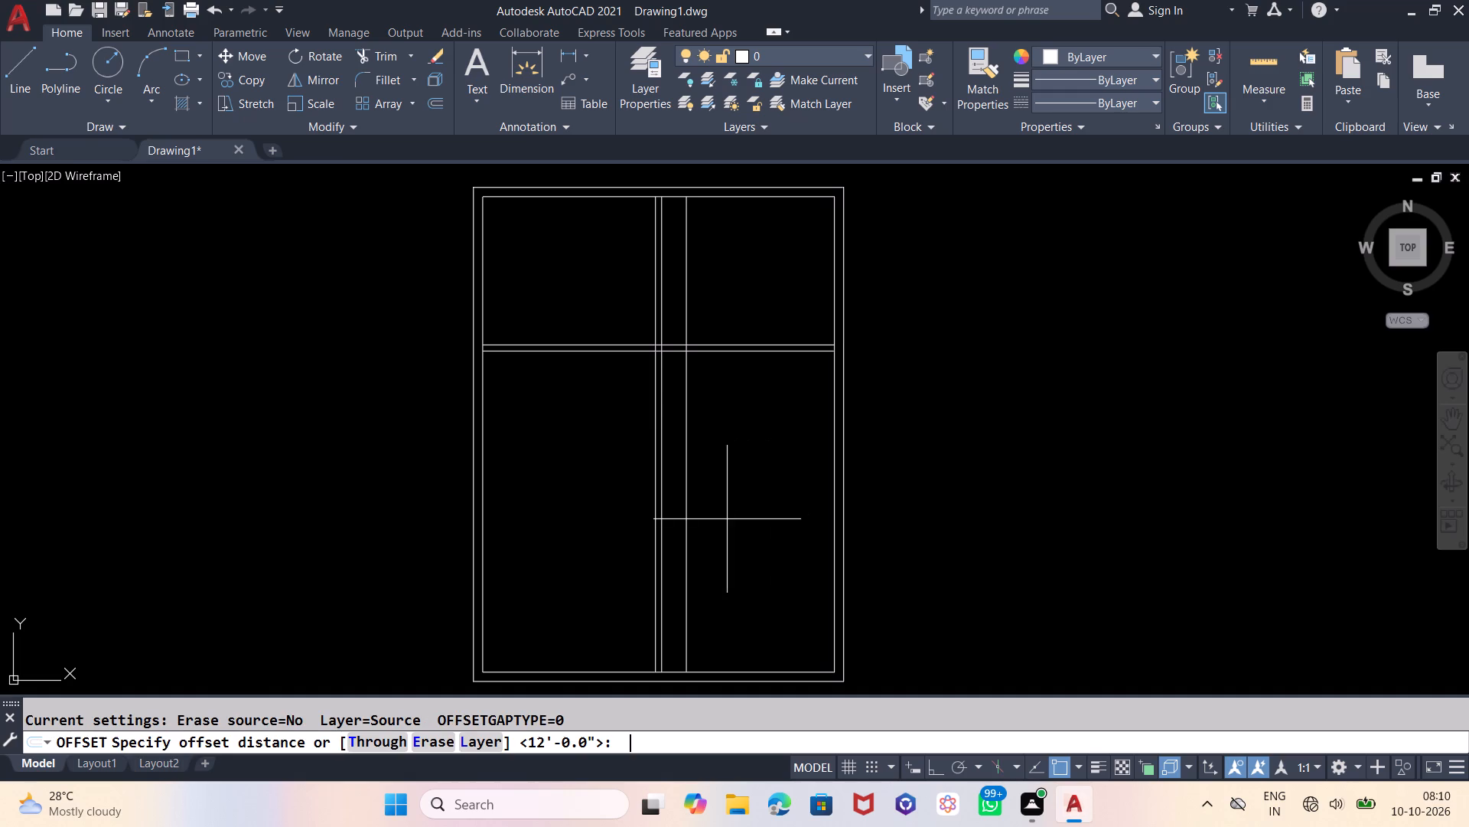
key(6)
key(Return)
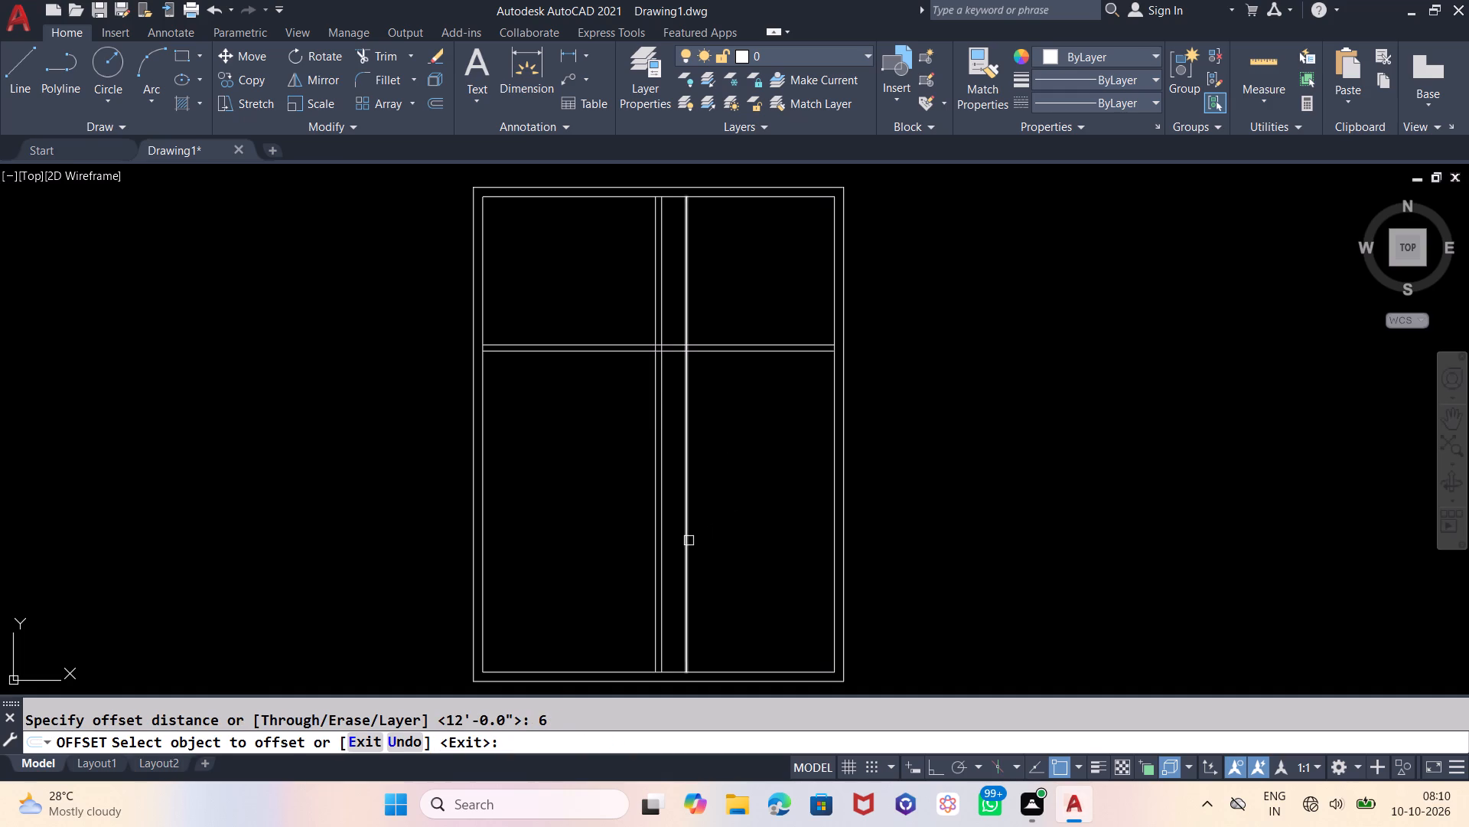
click(689, 541)
click(655, 551)
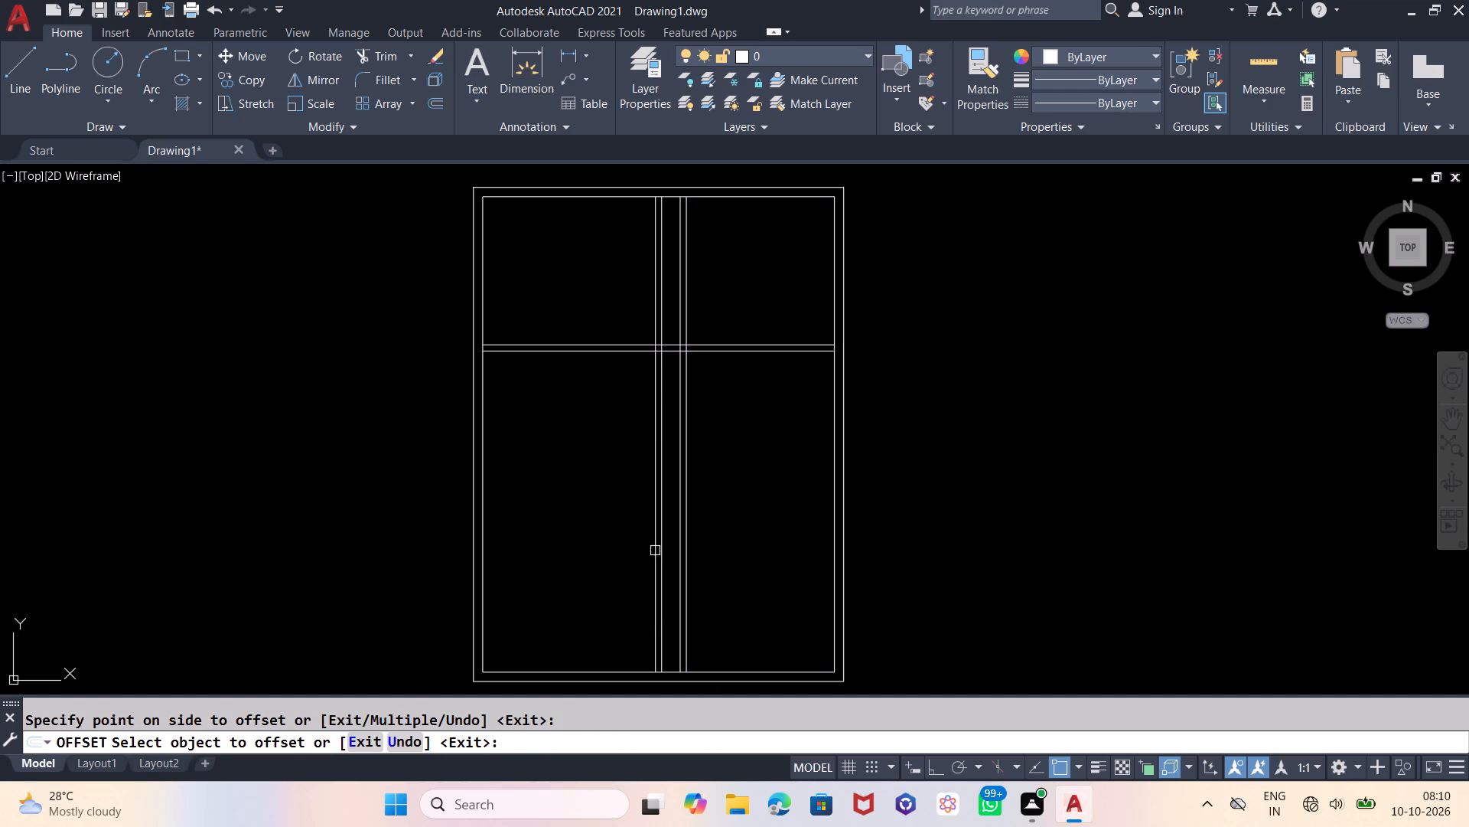
key(Escape)
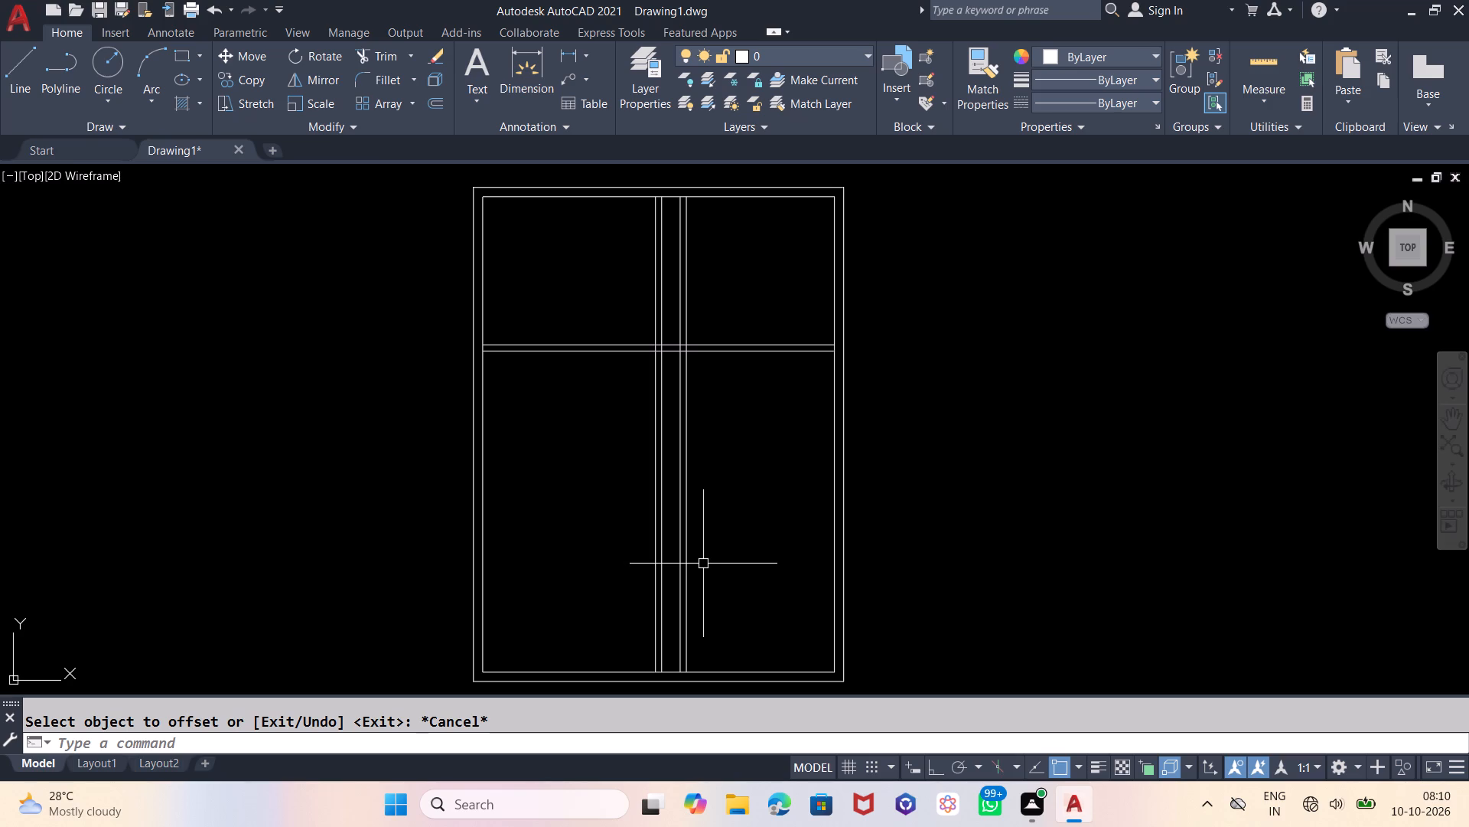
Create a lower horizontal partition by offsetting the bottom inner wall line 14' upward, and the resulting line 6" further up.
key(o)
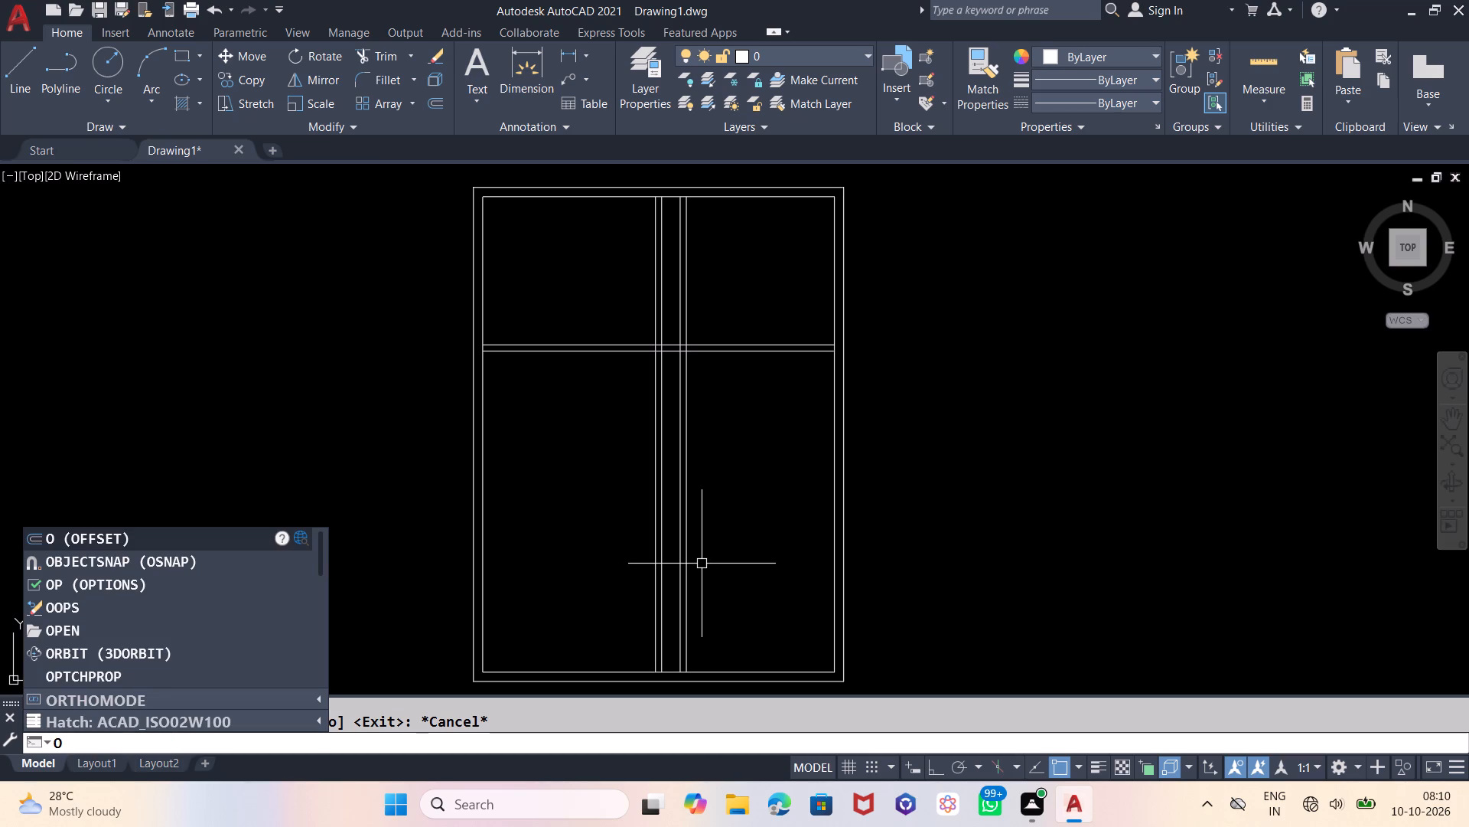
key(Return)
text(14')
key(Return)
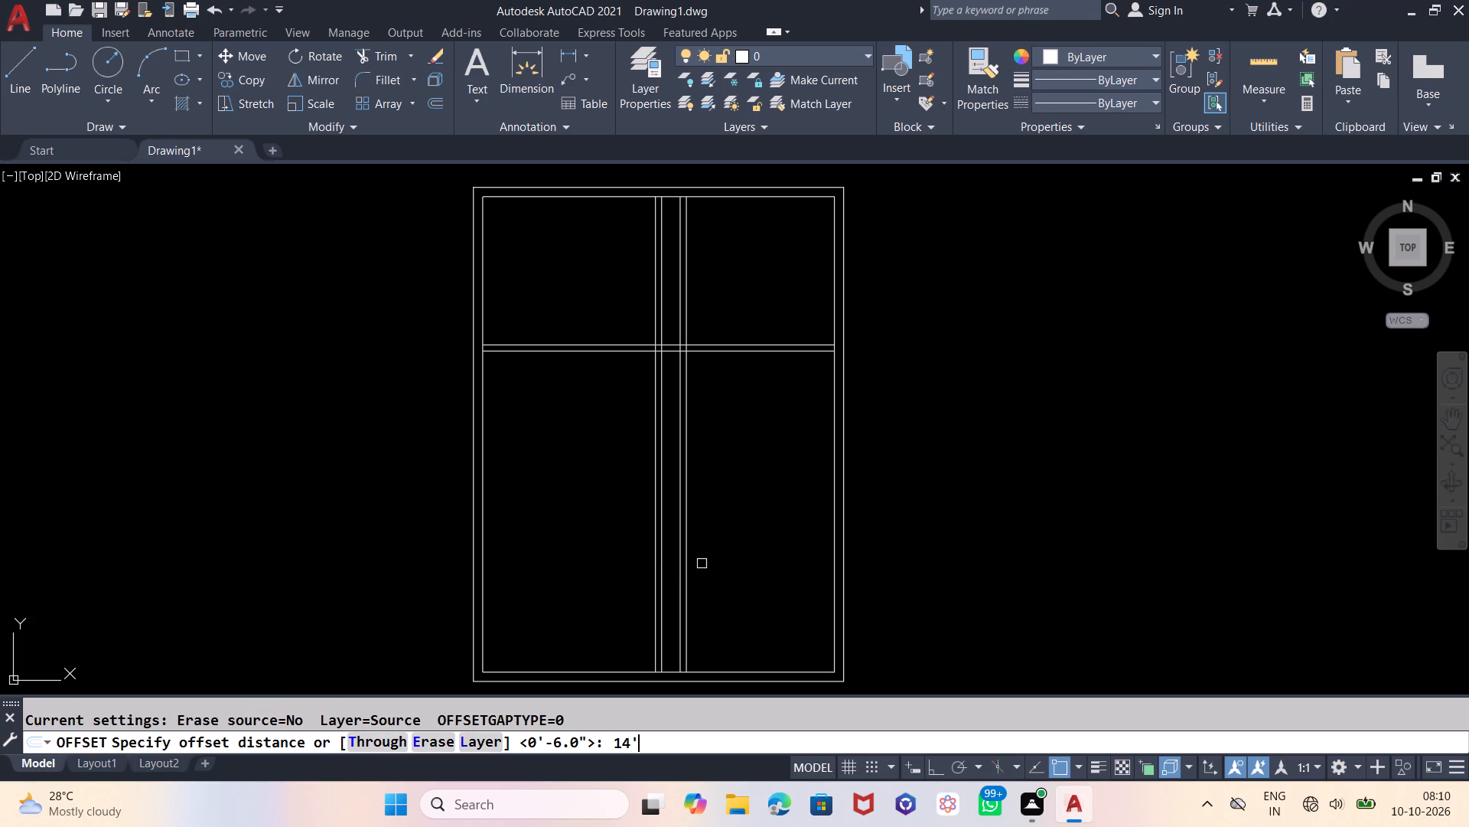
click(732, 670)
click(764, 435)
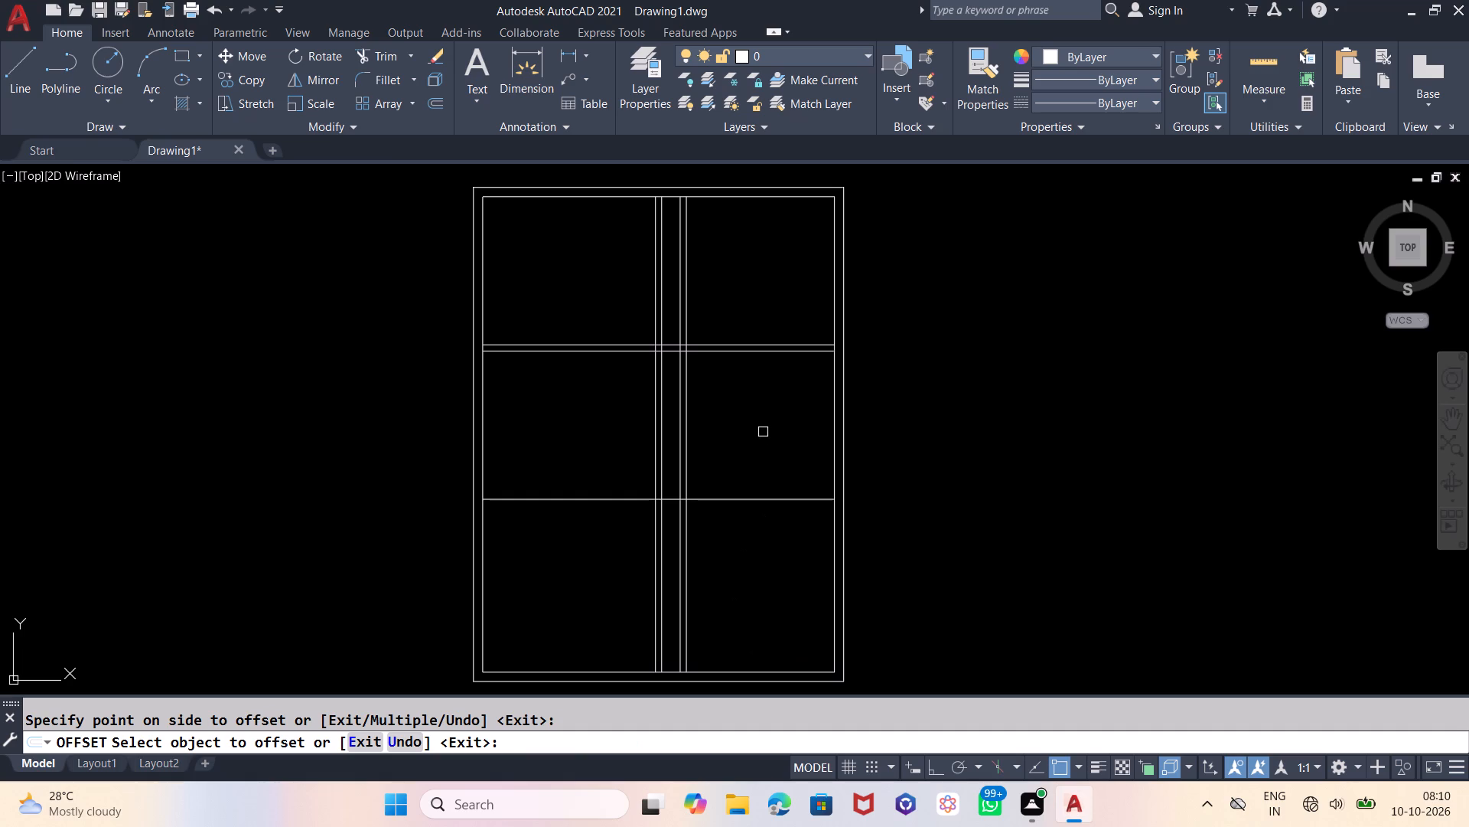
key(Escape)
key(o)
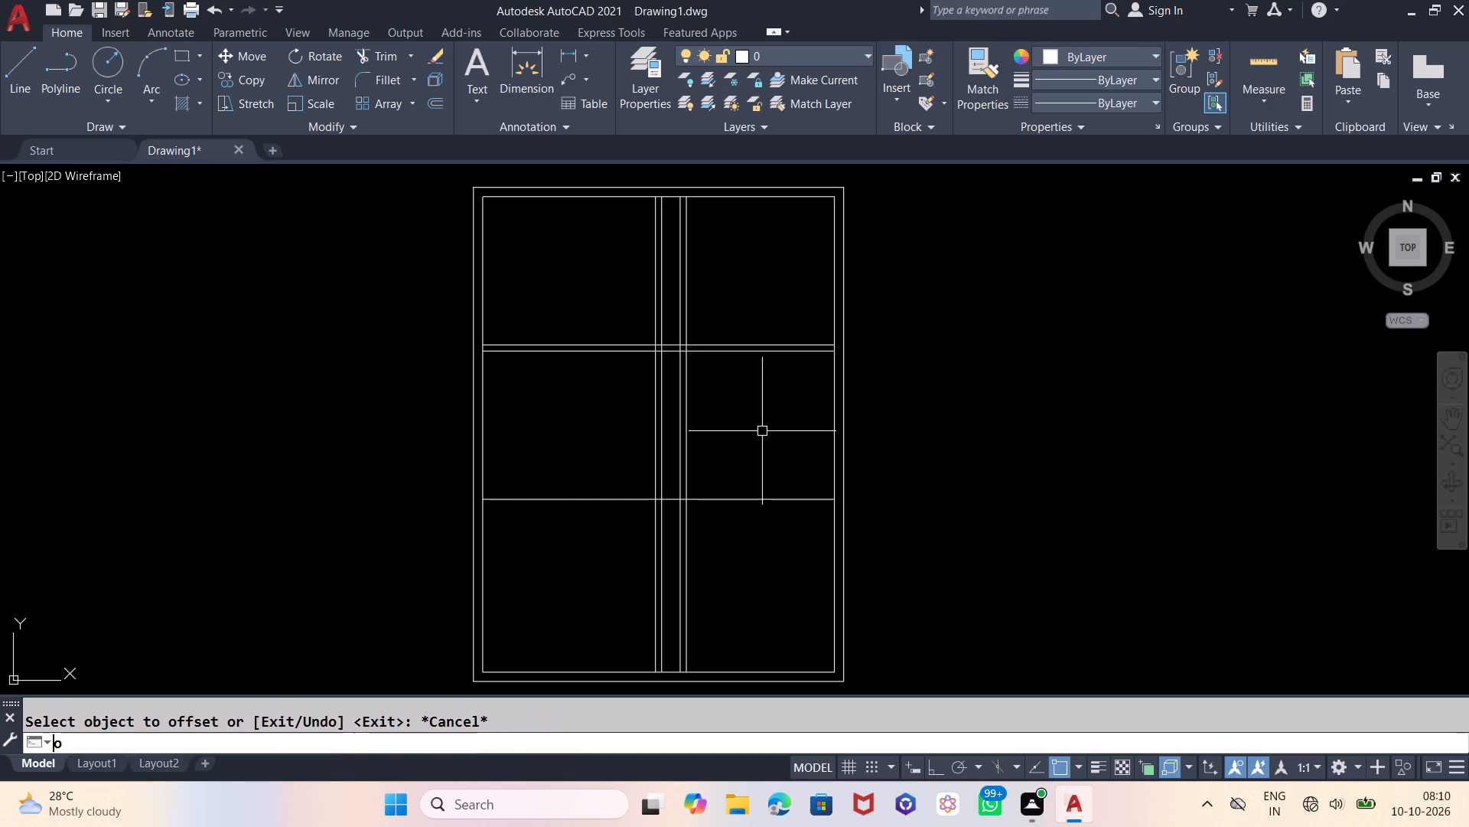
key(Return)
key(6)
key(Return)
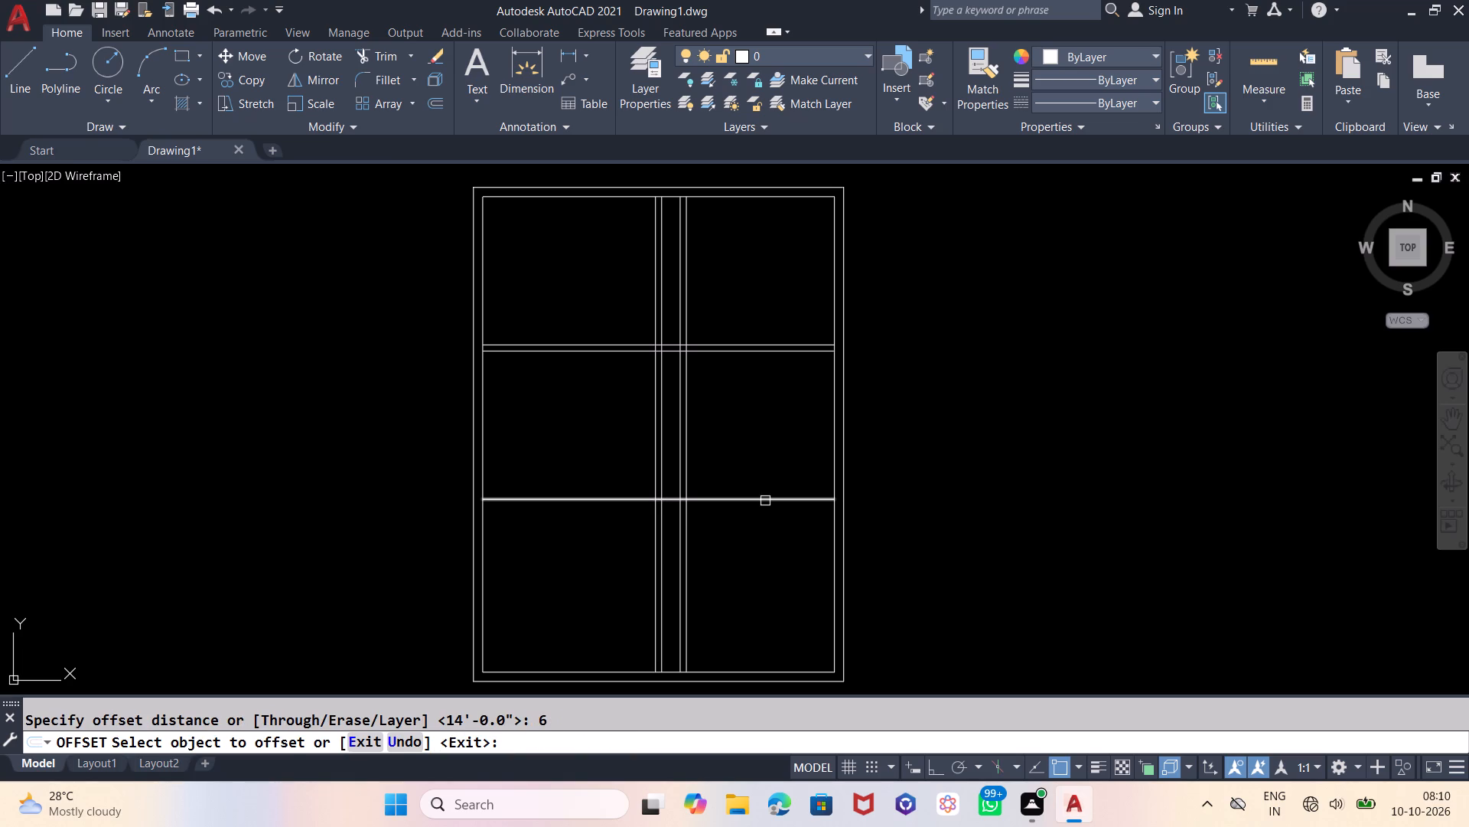
click(765, 501)
click(765, 436)
key(Escape)
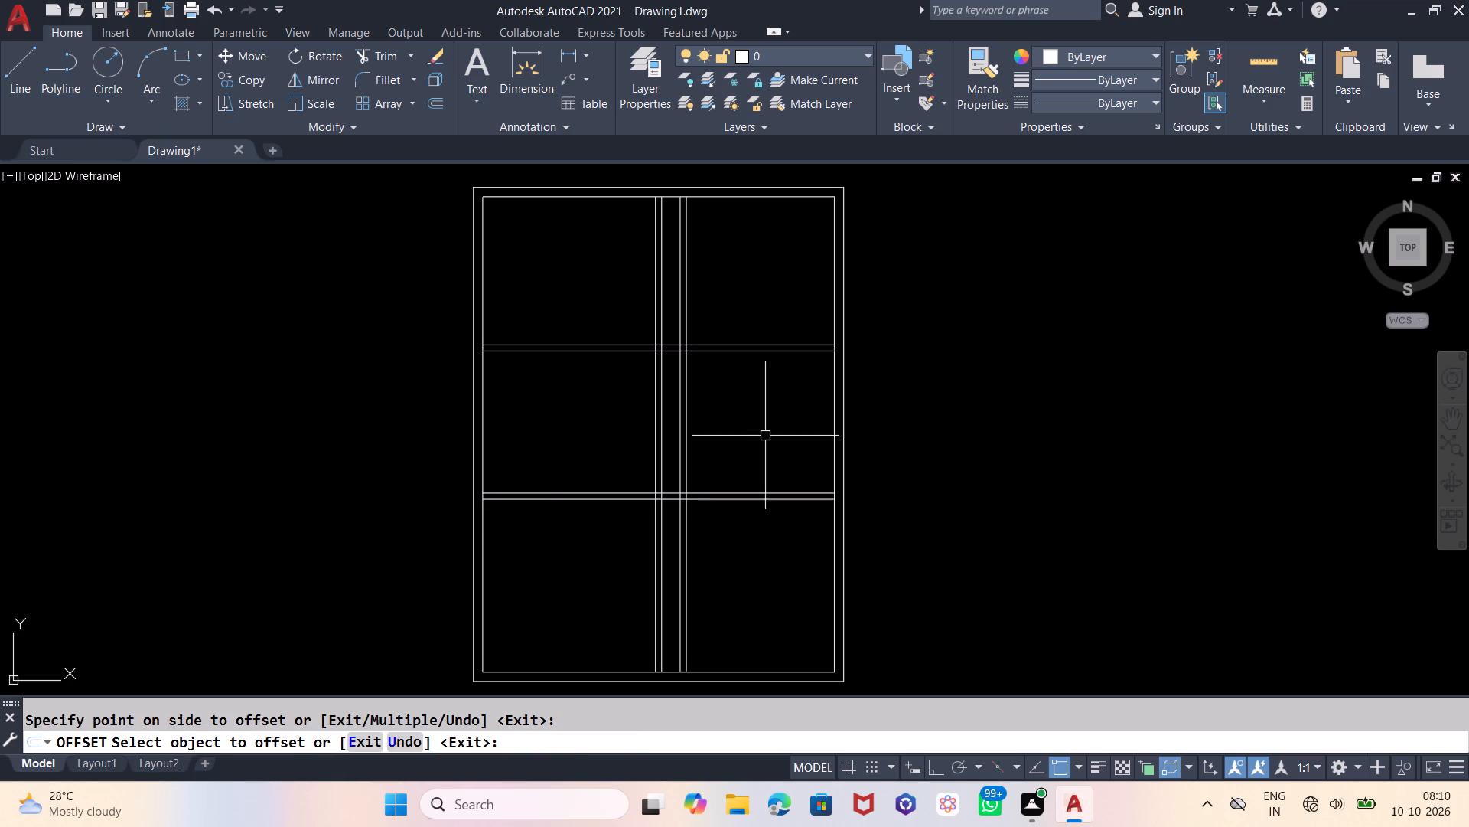
Check the clear height between the two horizontal partitions with a trial dimension along the right inner wall, without placing it.
click(536, 63)
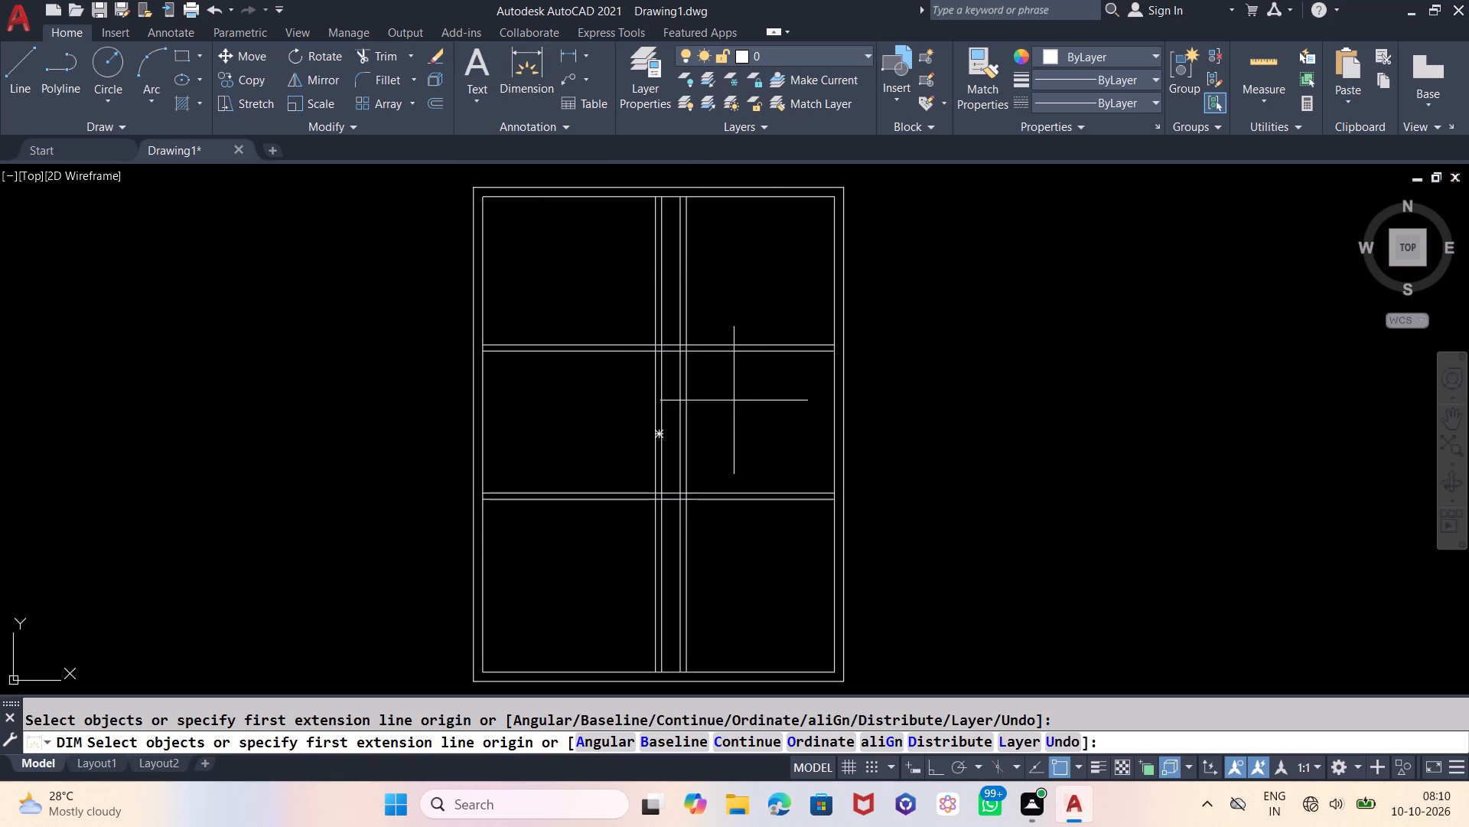
click(832, 352)
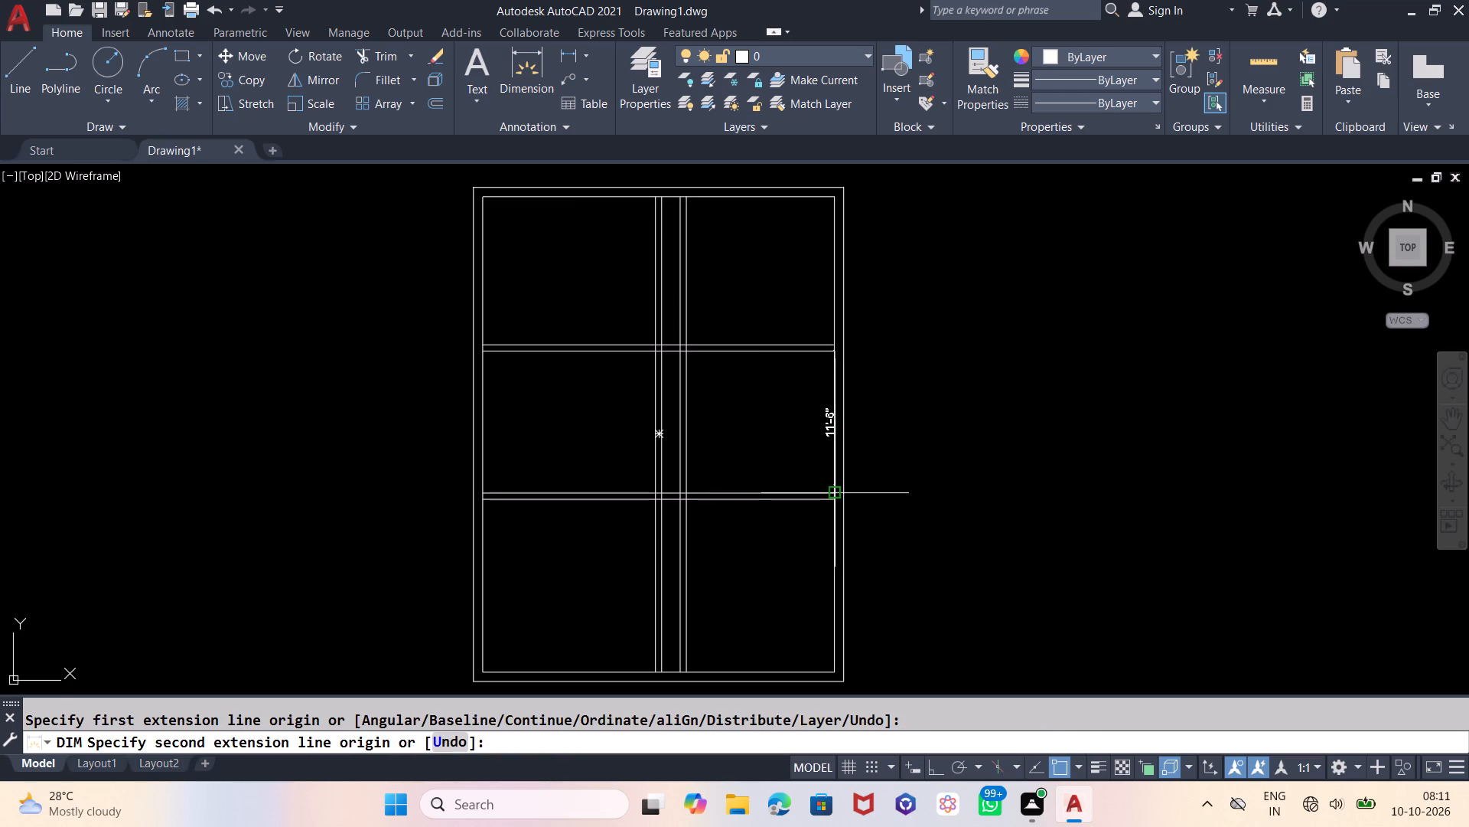
key(Escape)
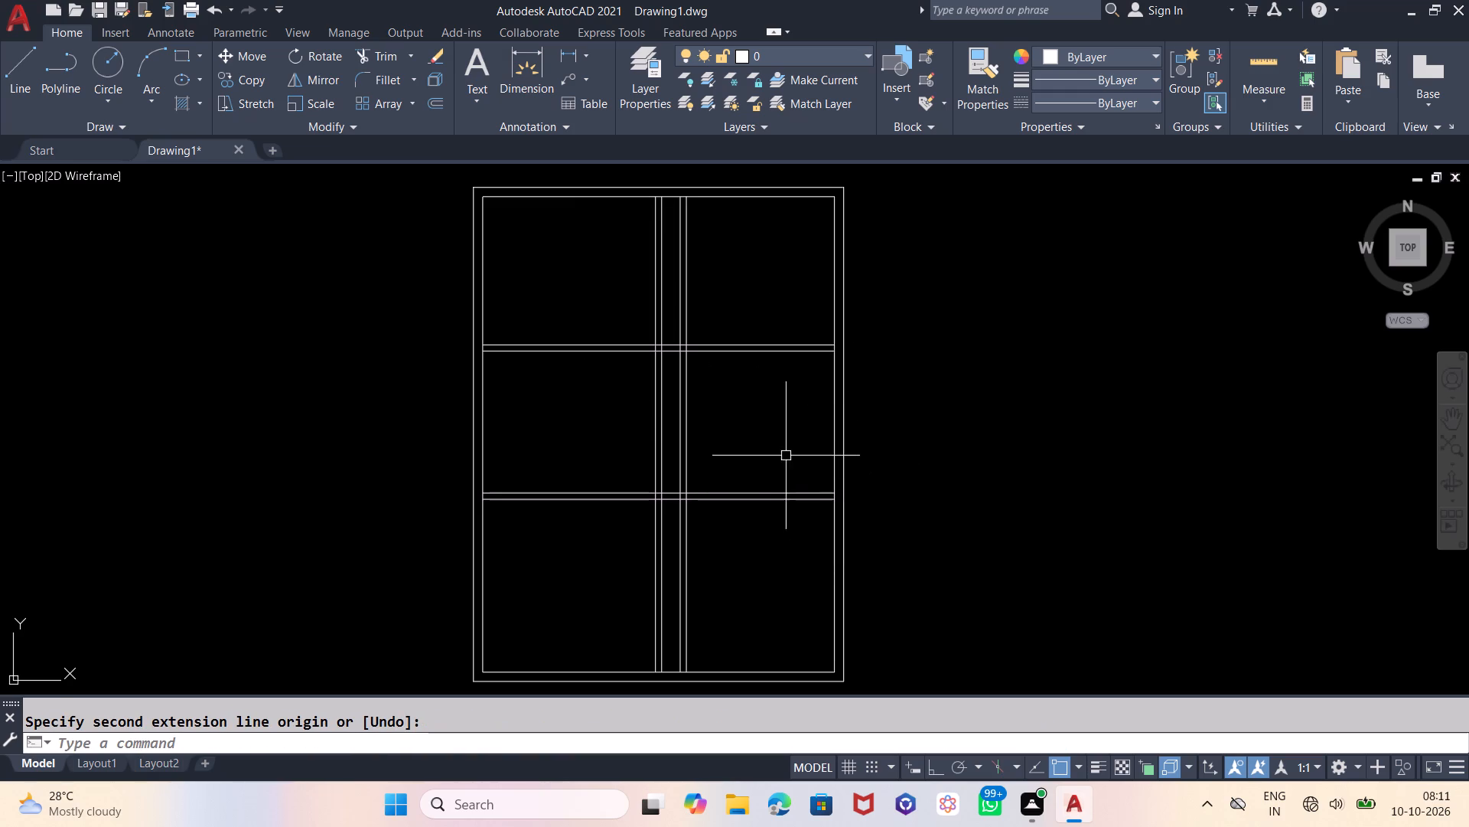
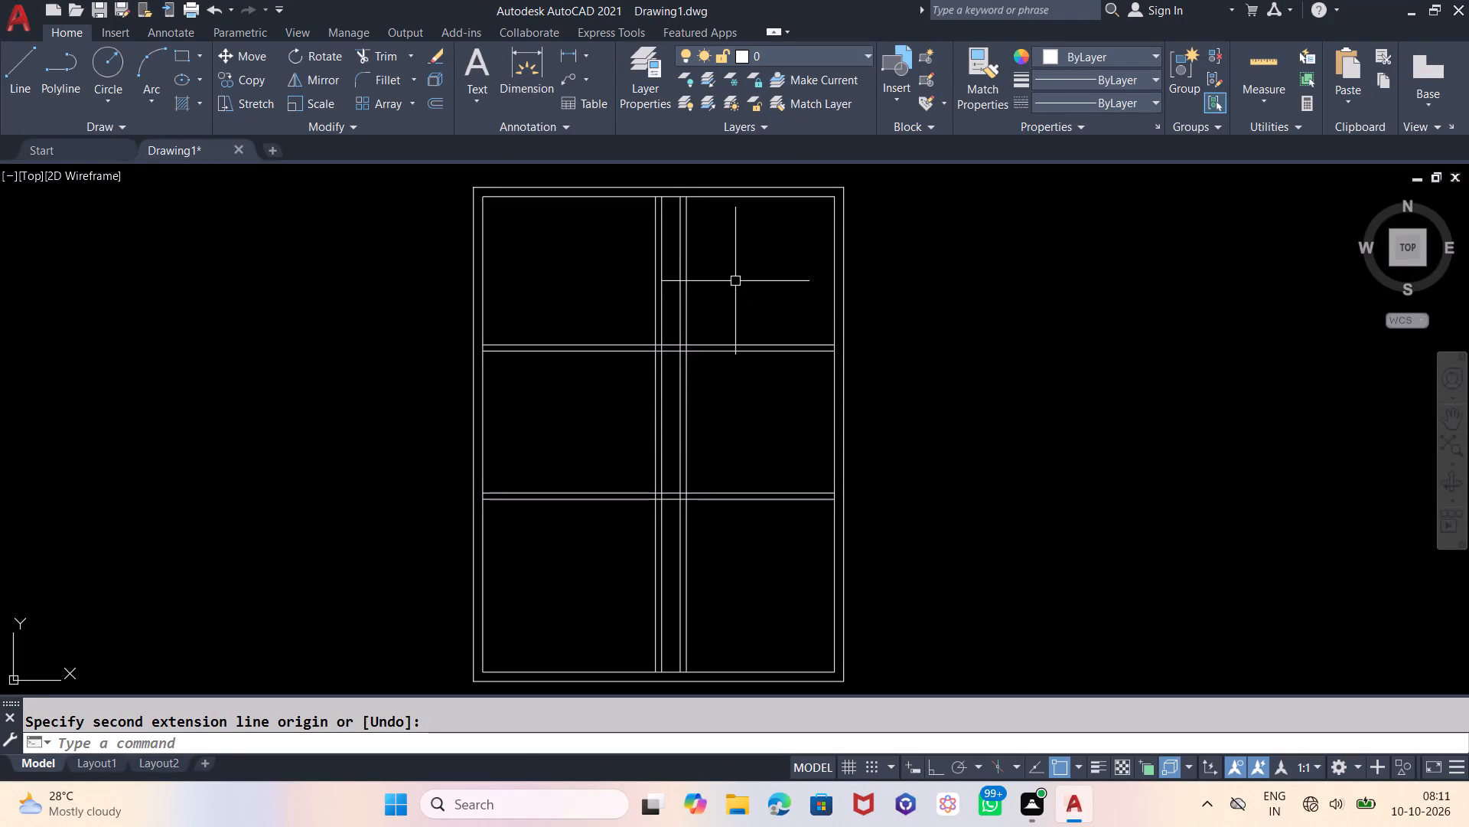
Trim both lines of the second vertical partition in the top and middle bays, above the lower horizontal partition.
text(tr)
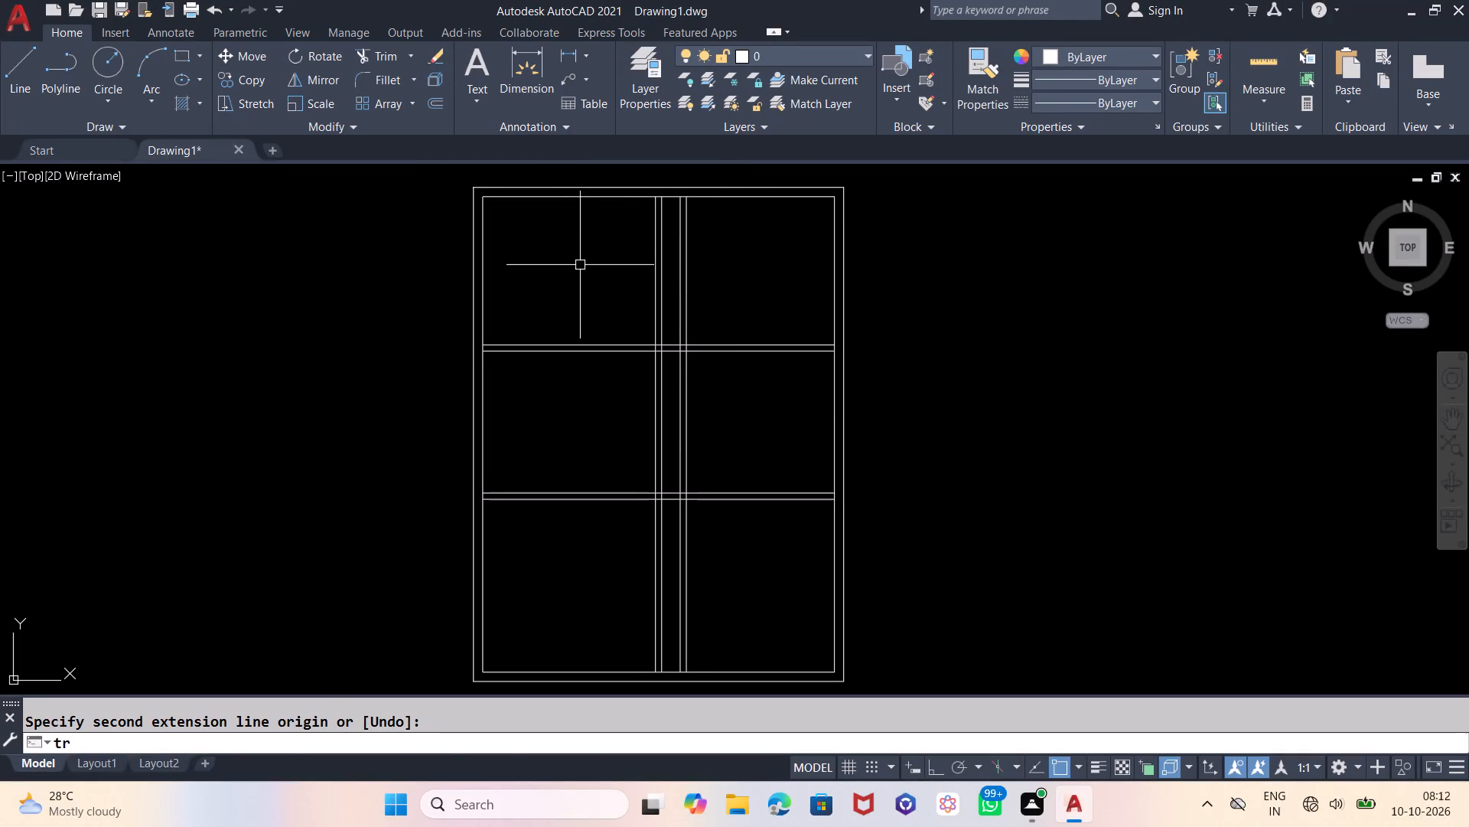
key(Return)
key(Return)
click(676, 394)
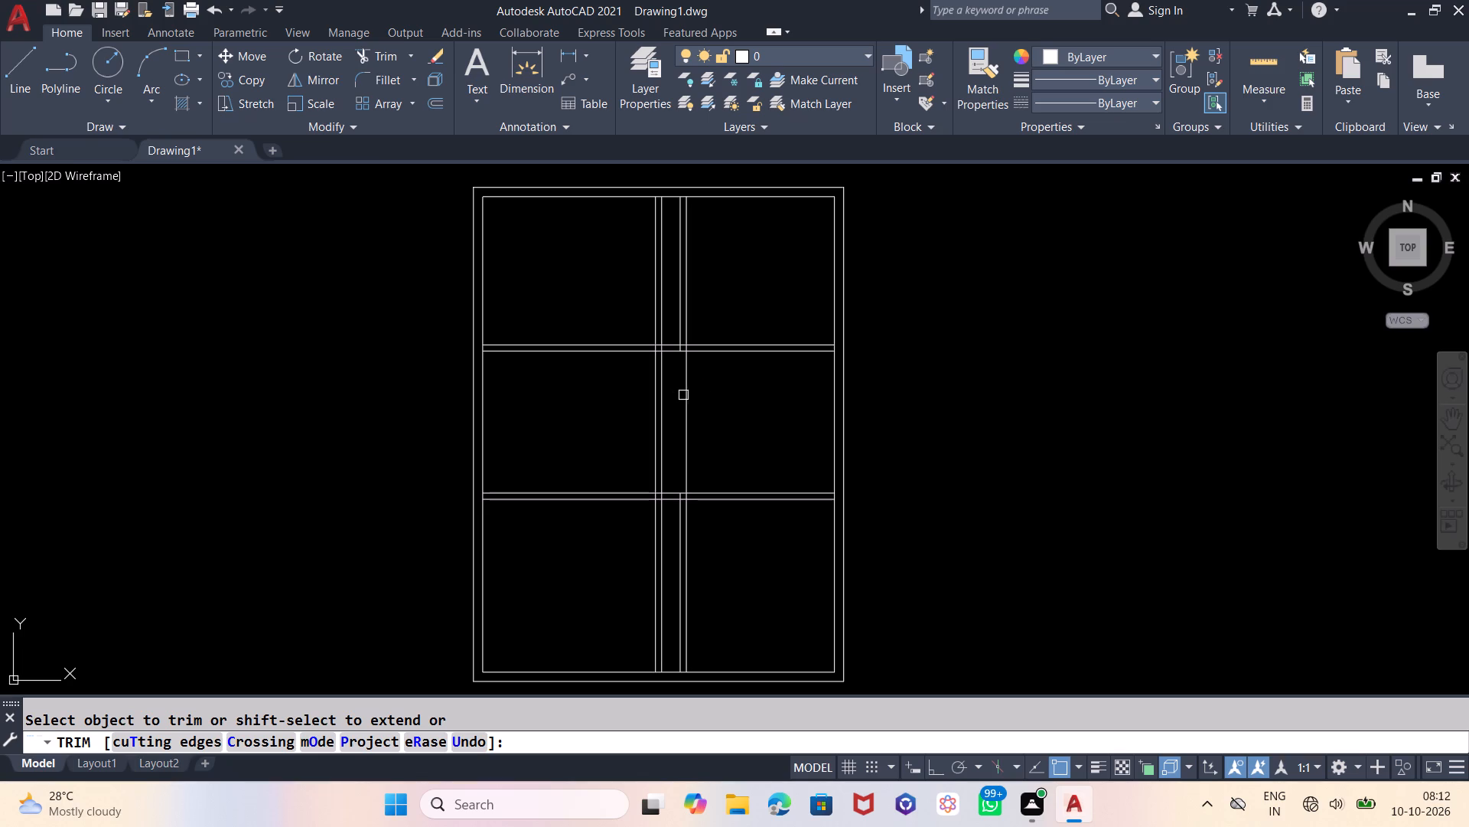
click(688, 397)
click(691, 322)
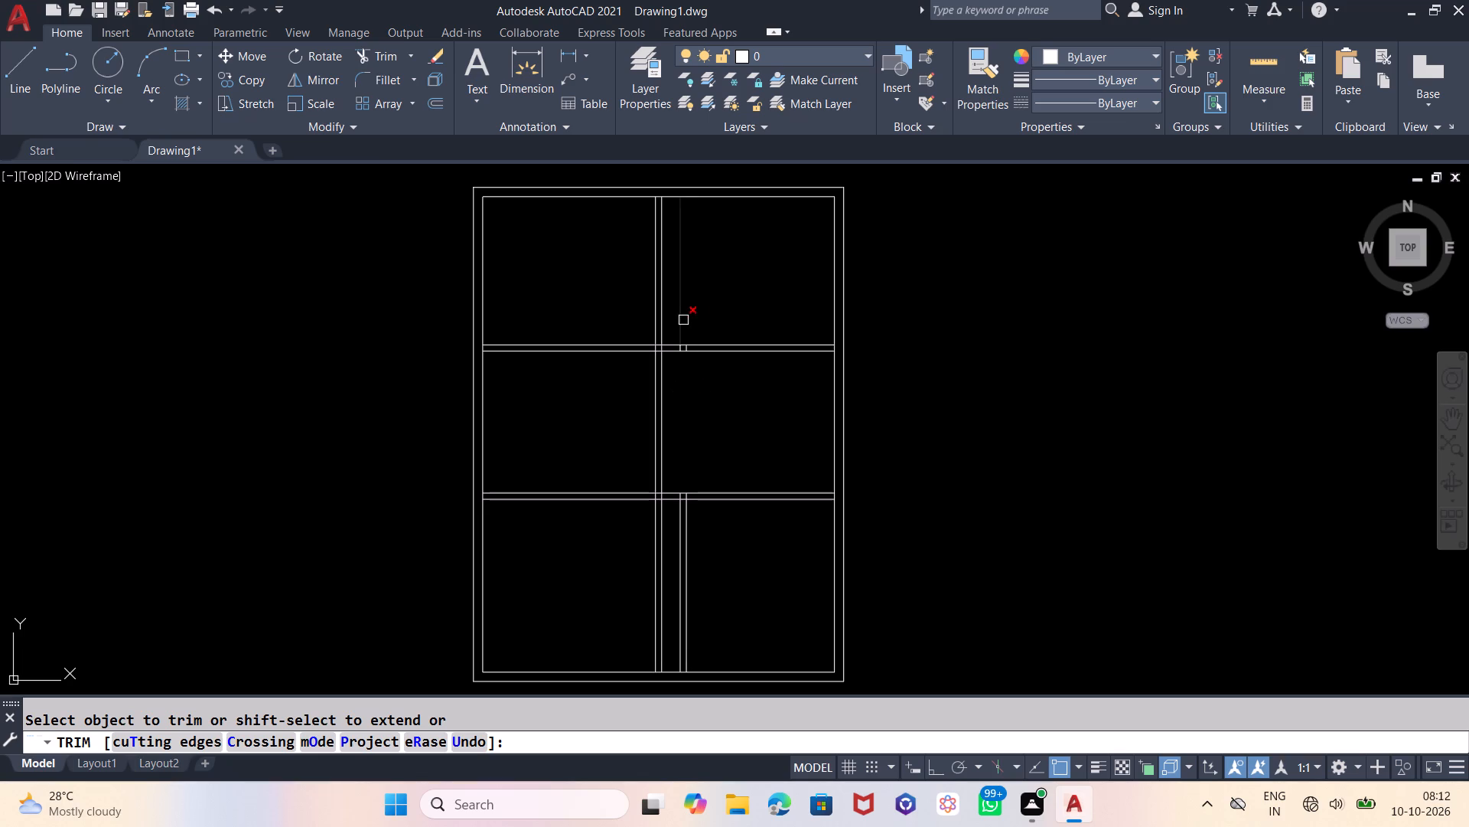
click(683, 320)
key(Escape)
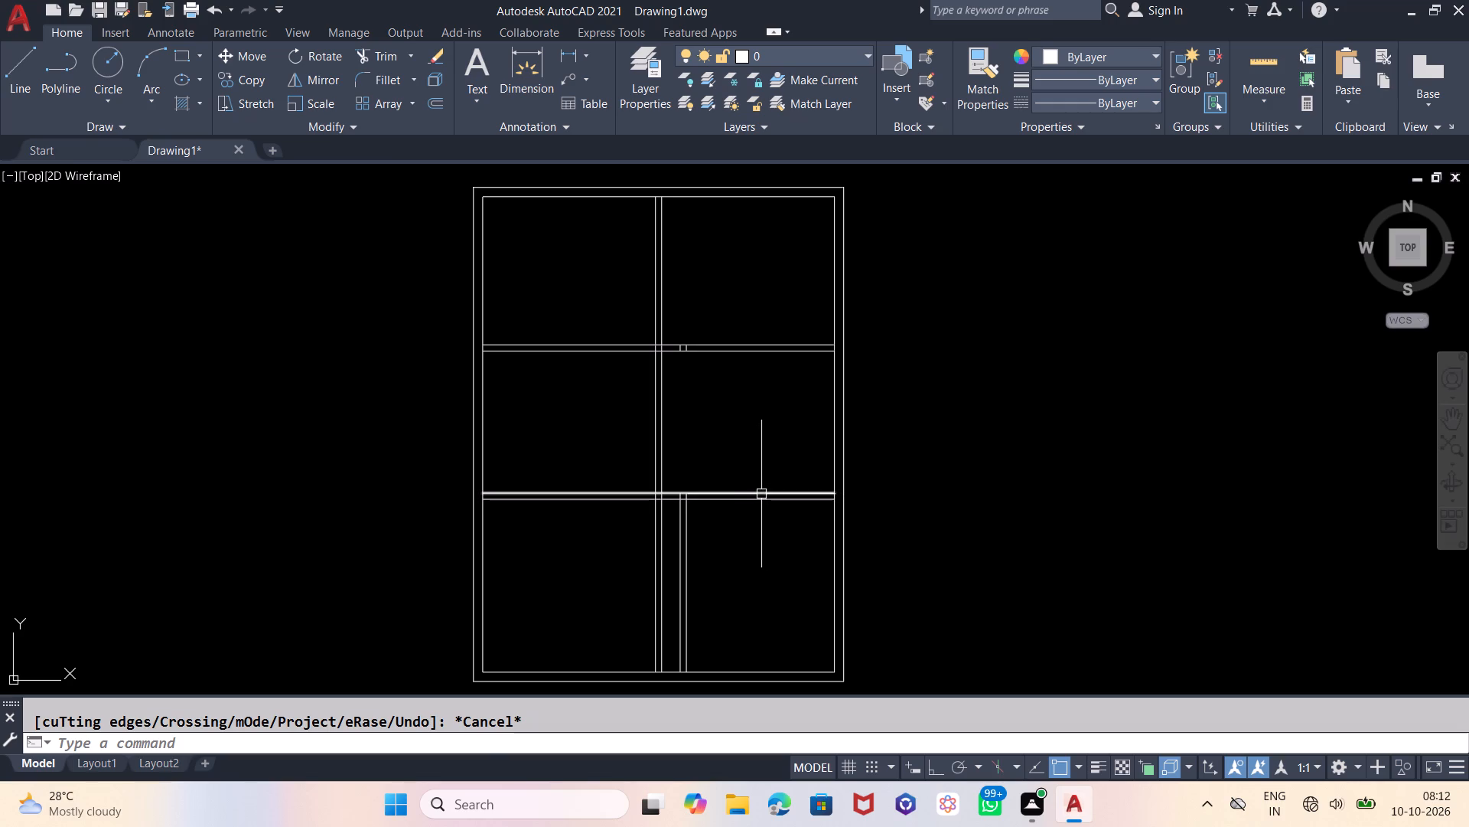
Offset the right inner wall line 9' inward.
key(o)
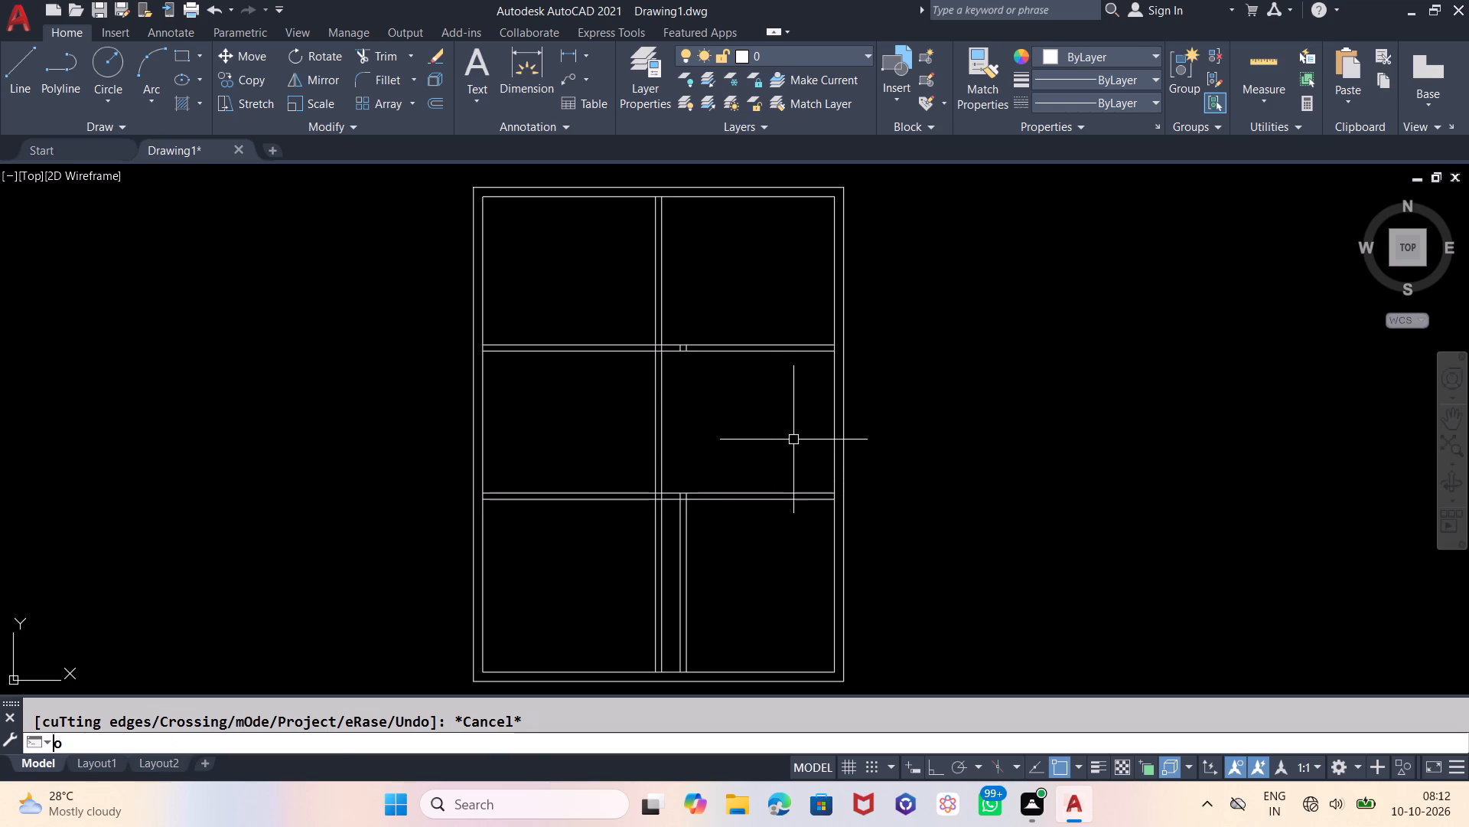
key(Return)
text(9')
key(Return)
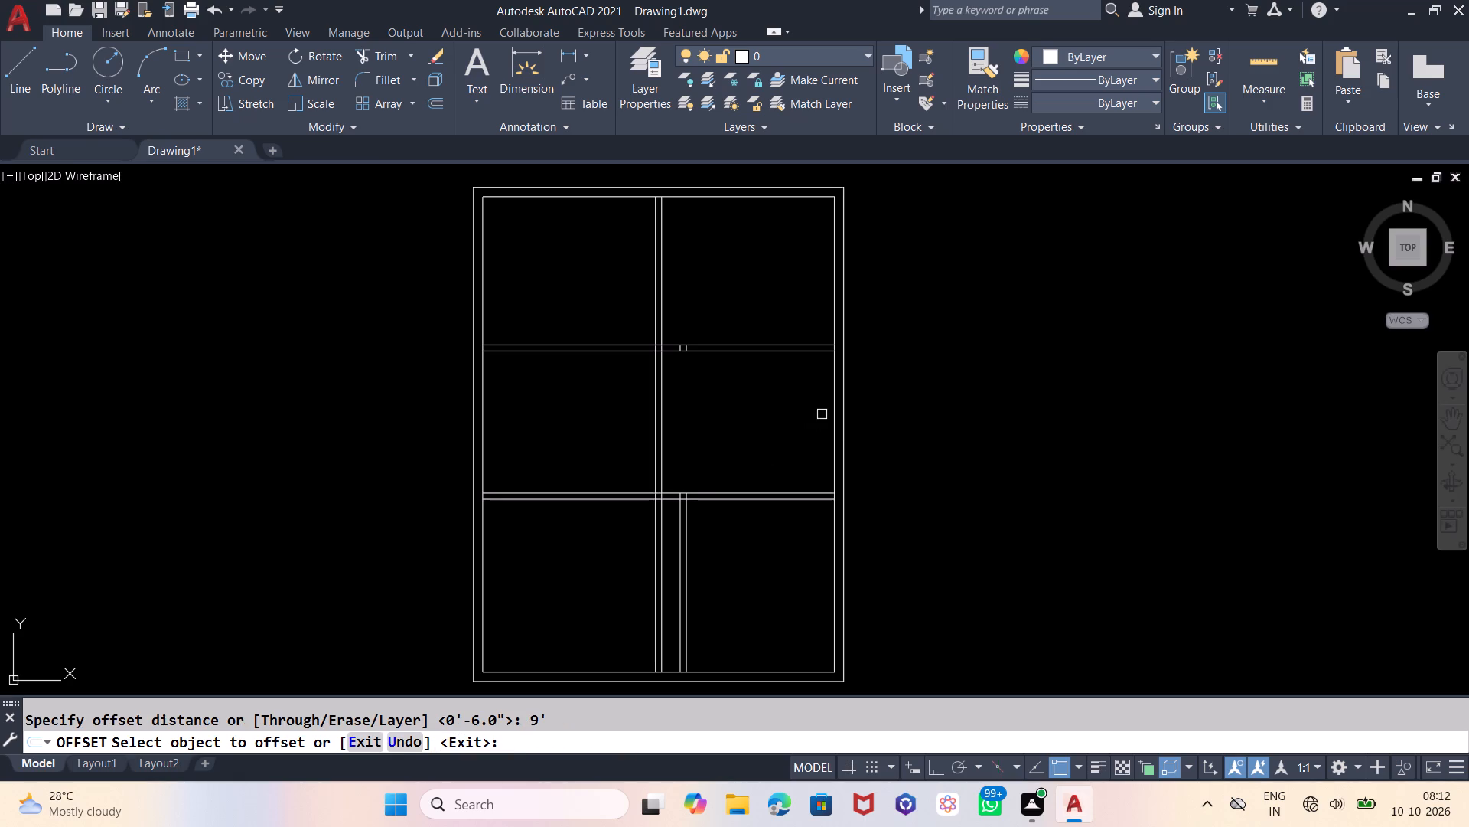
click(831, 395)
click(780, 407)
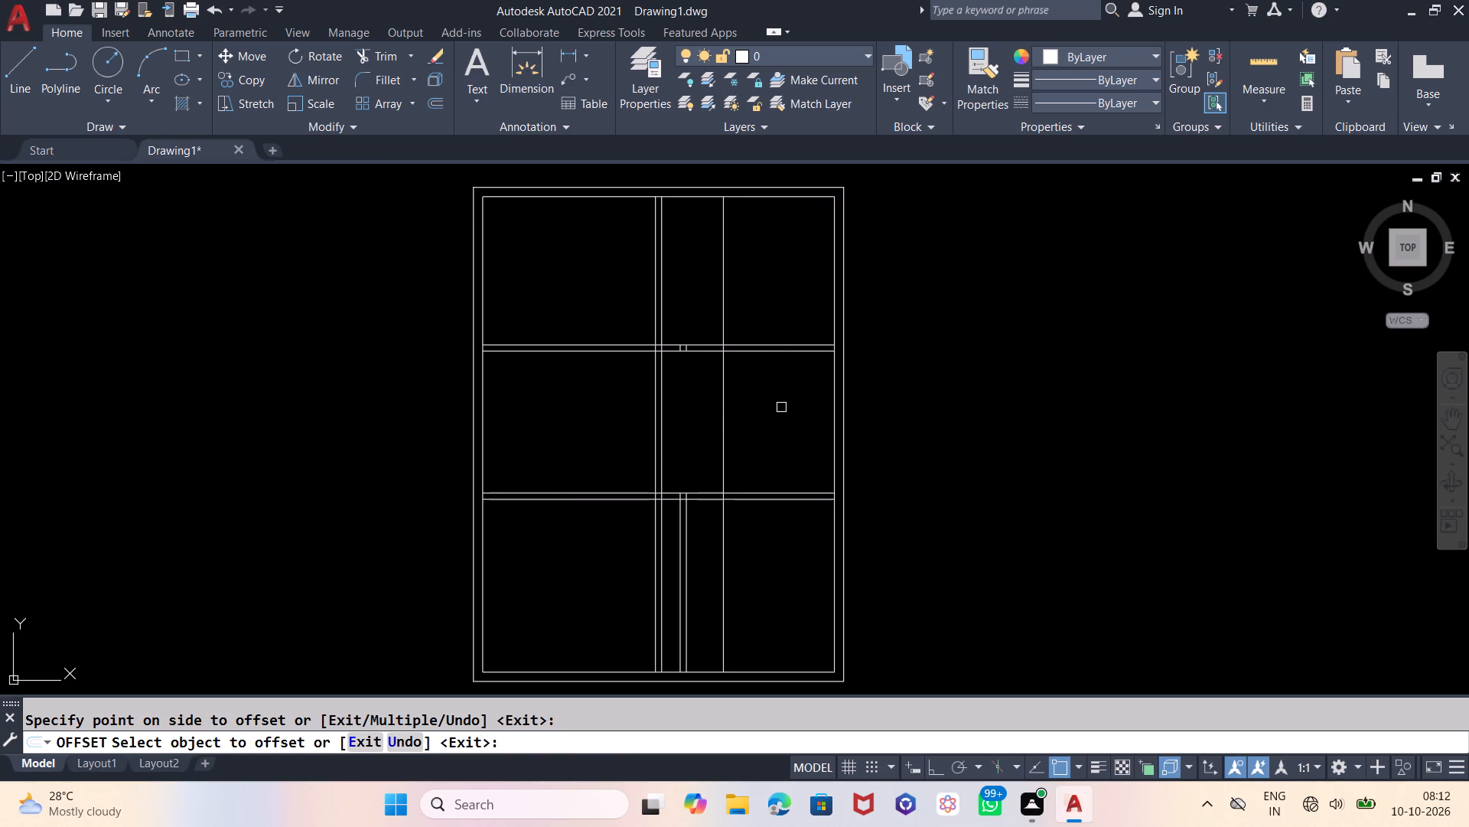
key(Escape)
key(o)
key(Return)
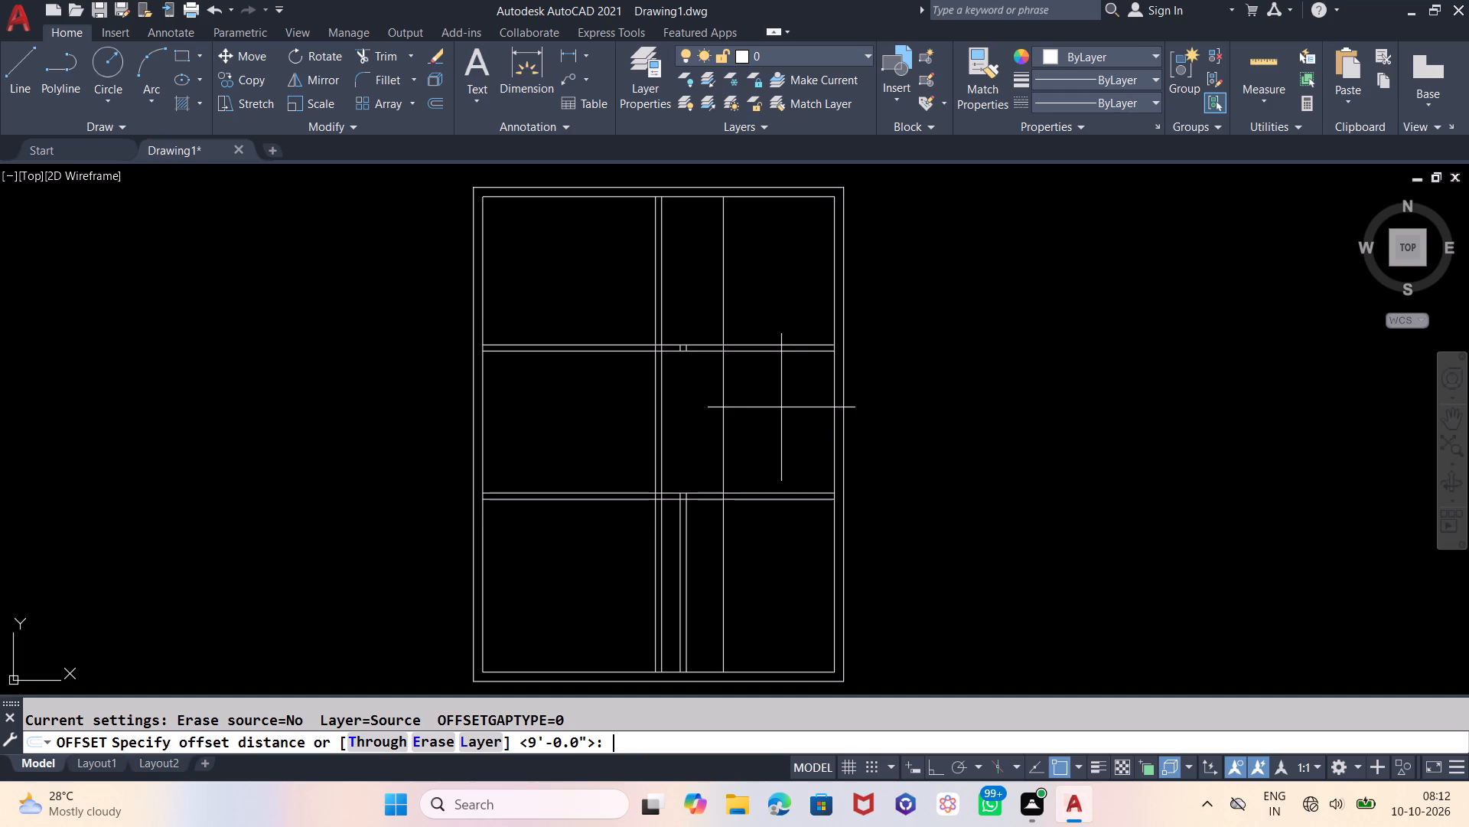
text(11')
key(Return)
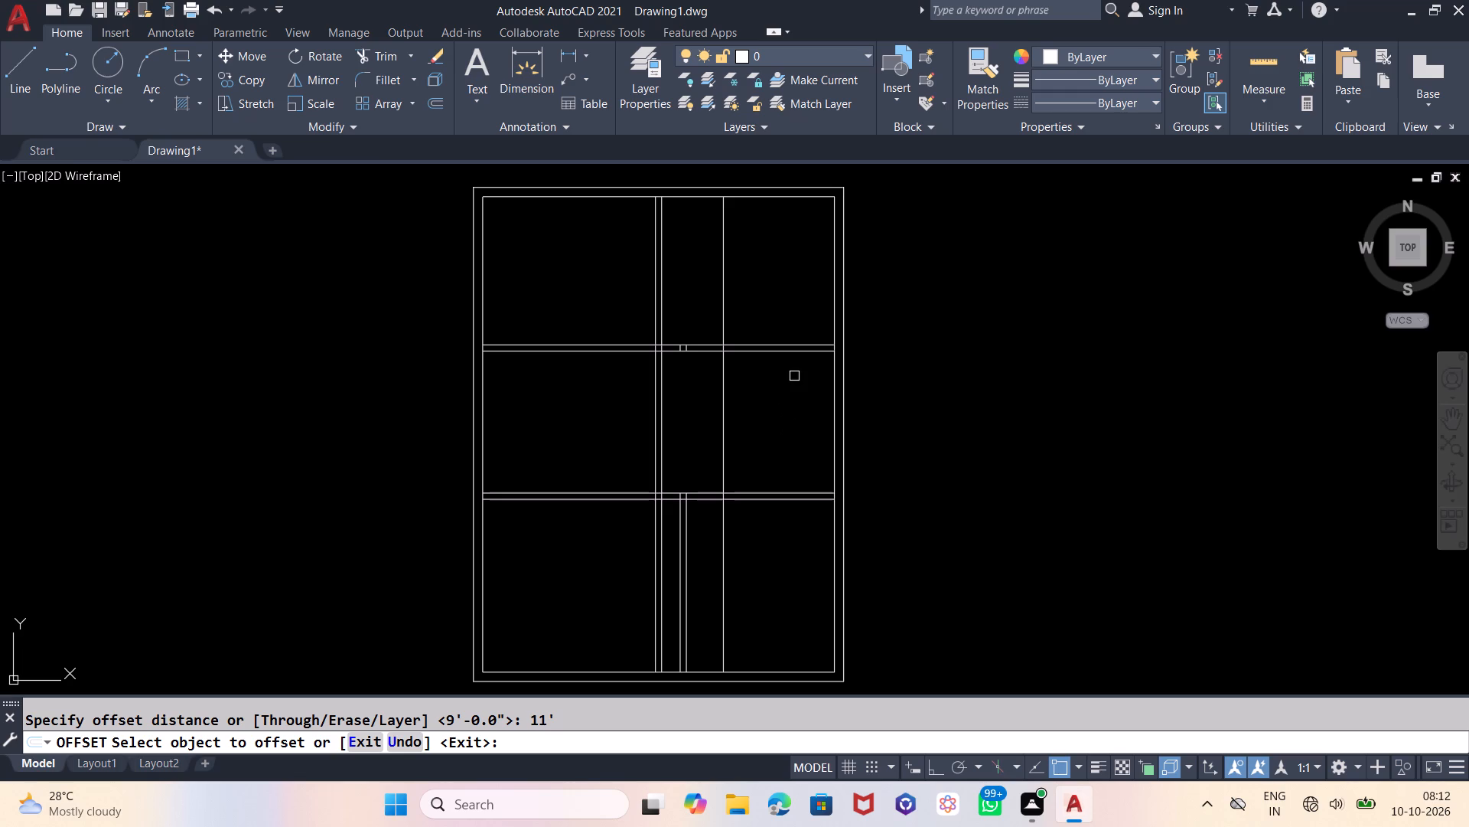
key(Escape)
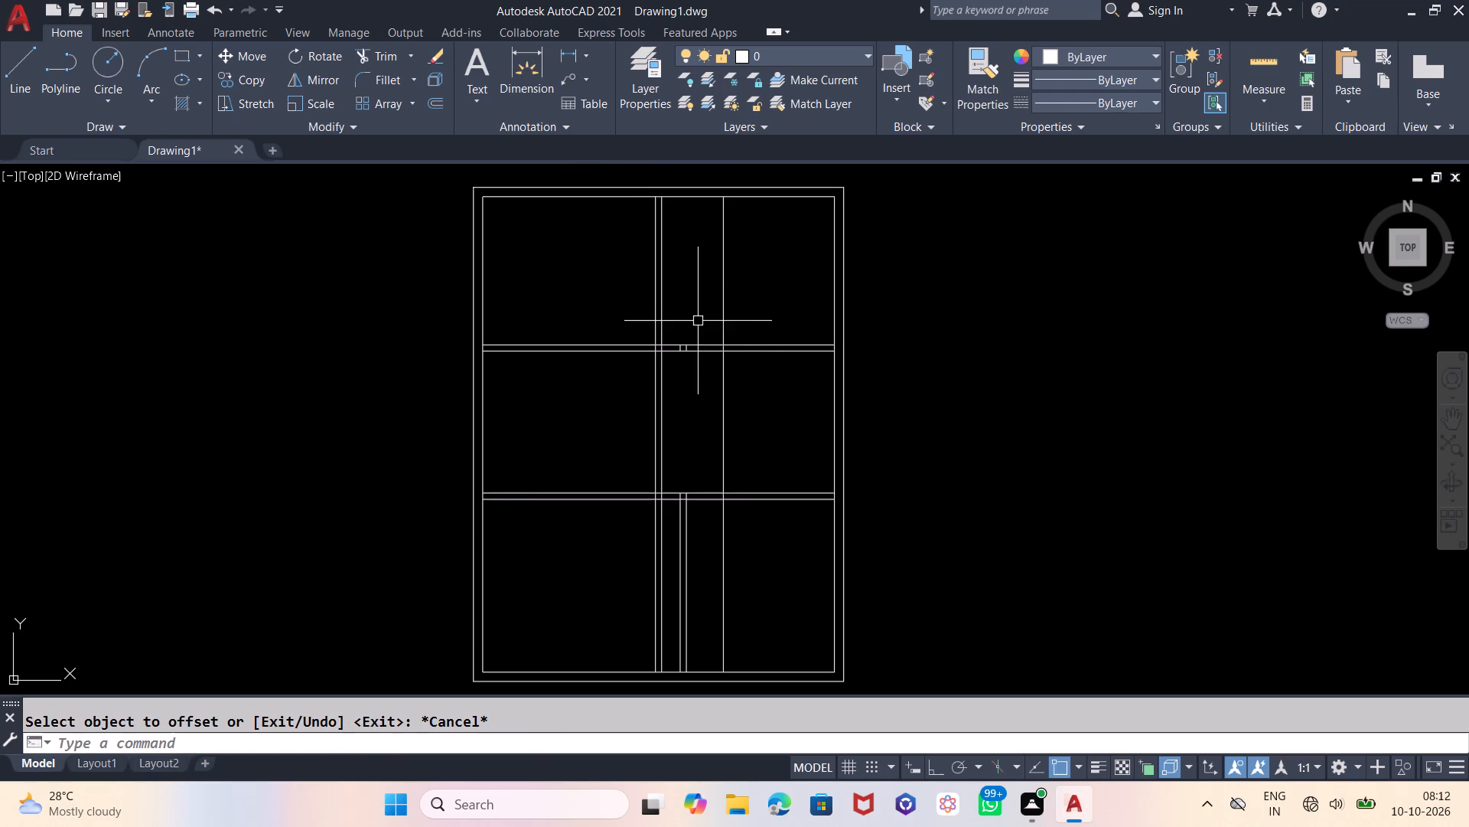
Offset the new vertical line 6" toward the central partition to form a third vertical partition.
key(o)
key(Return)
key(6)
key(Return)
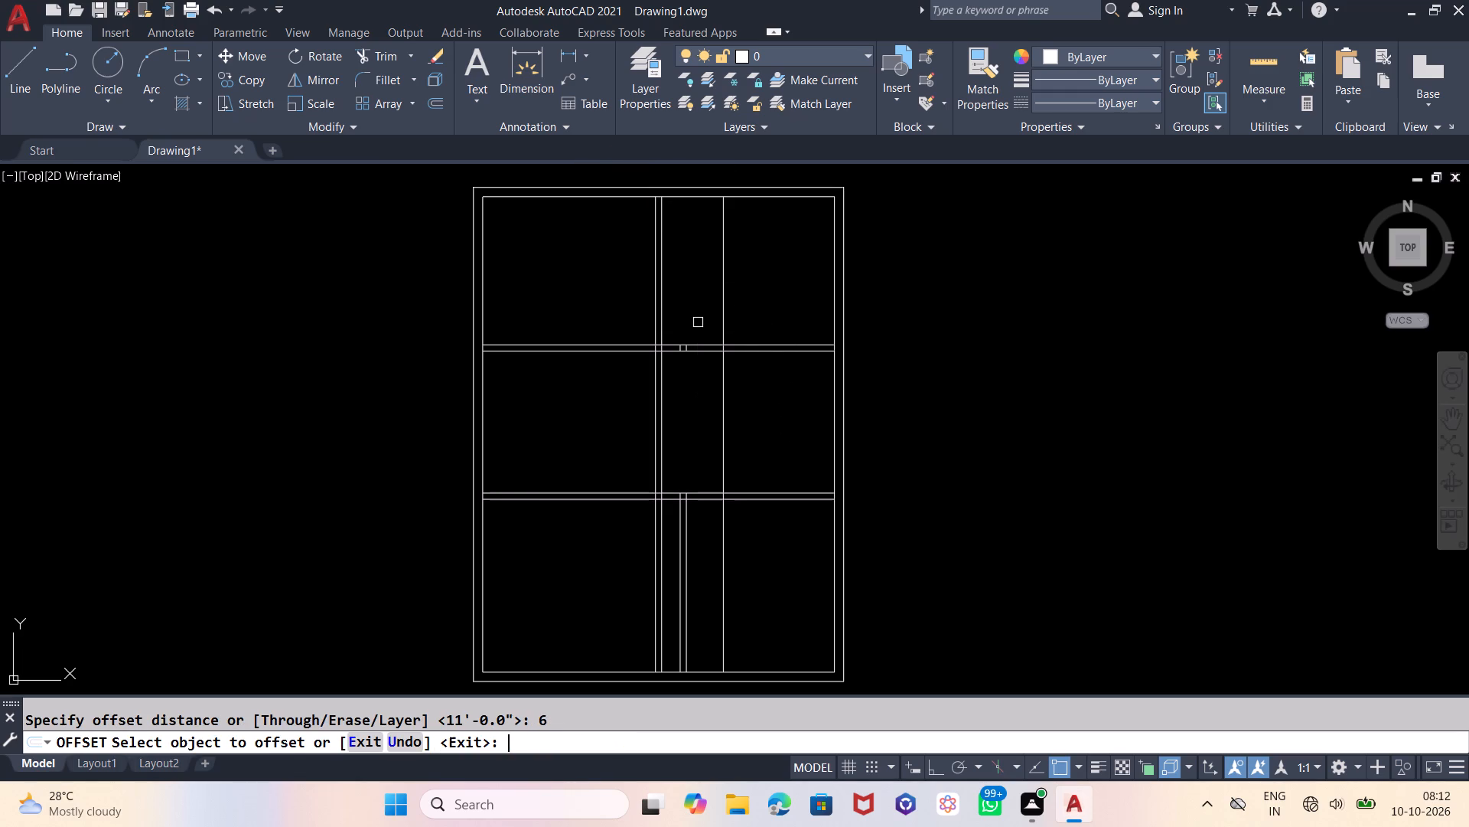
click(722, 380)
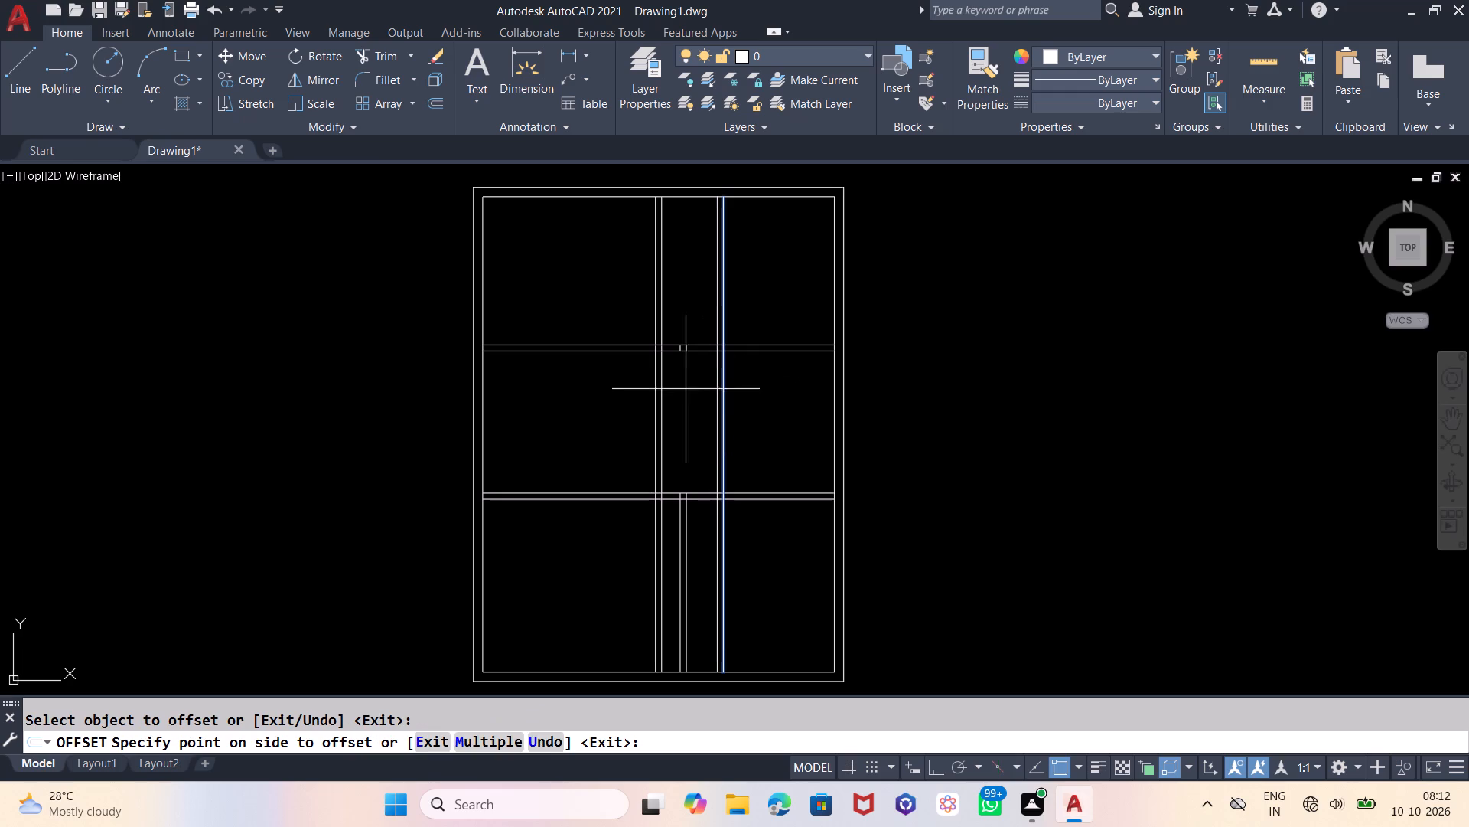
click(686, 389)
key(Escape)
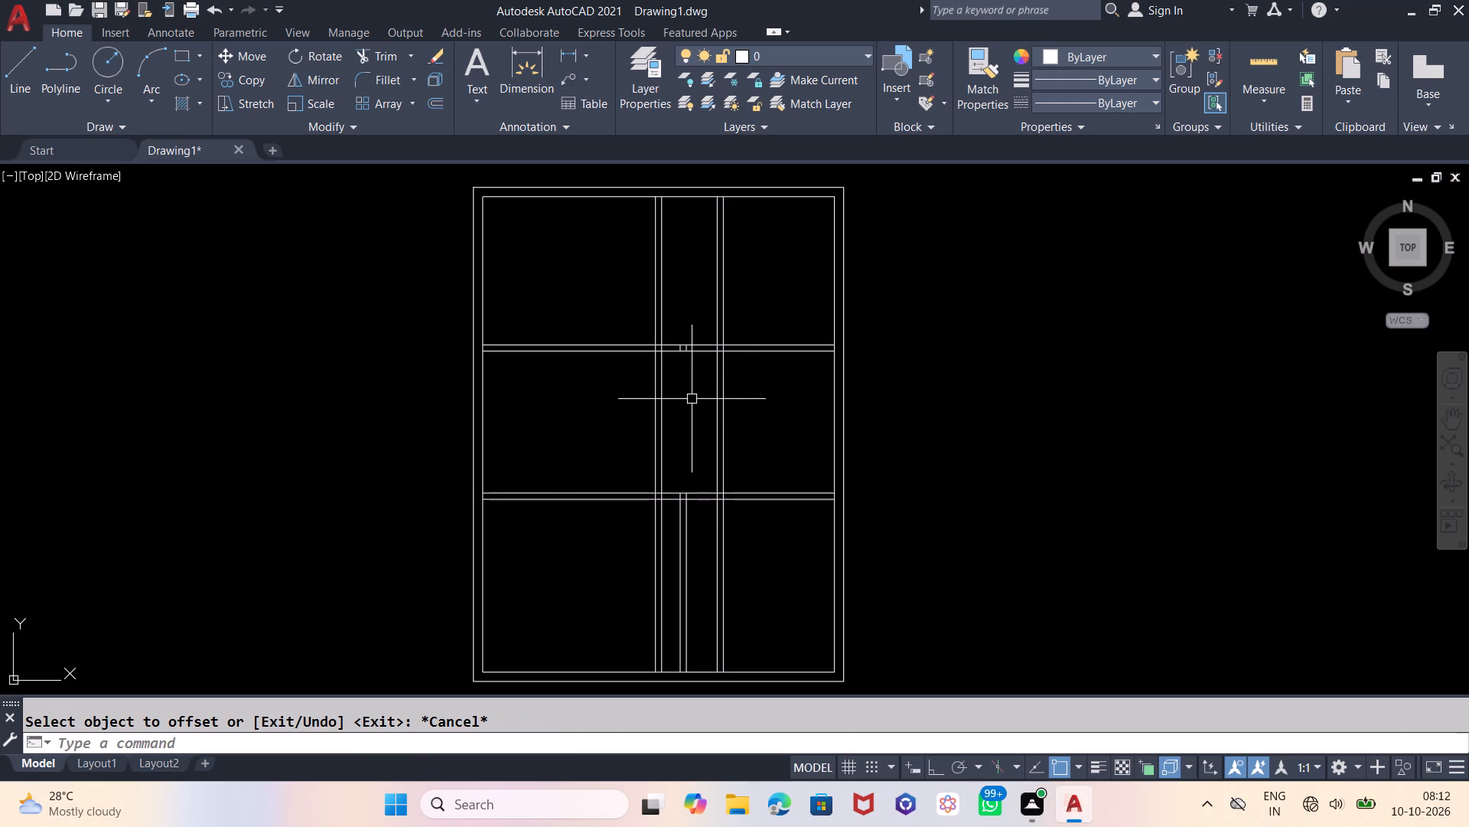
Trim the third vertical partition back to the middle bay, and remove the lower horizontal partition's stretch left of the central partition.
key(t)
key(r)
key(Return)
key(Return)
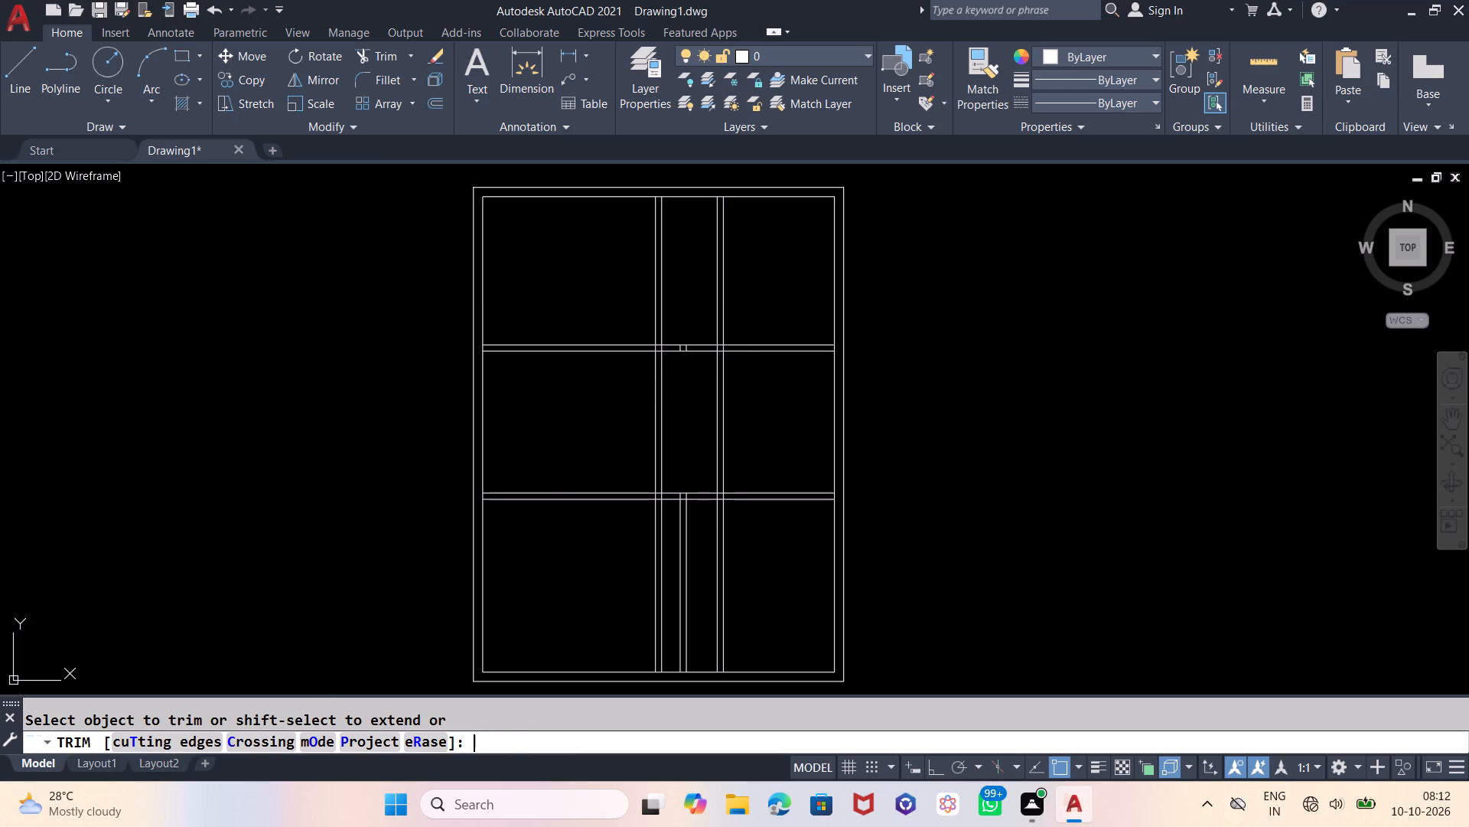
drag(744, 241, 733, 244)
click(688, 277)
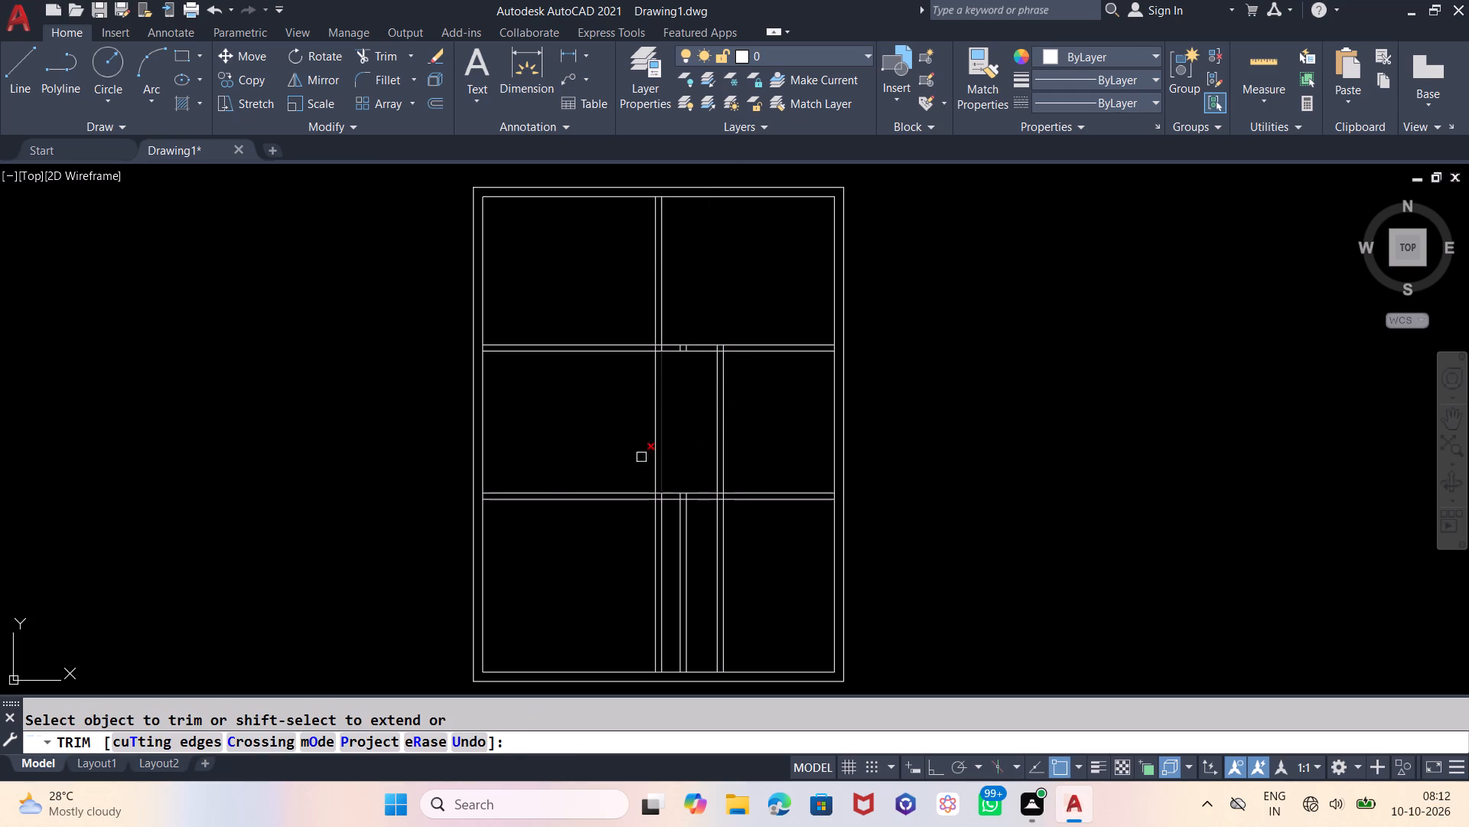
drag(601, 454, 585, 491)
click(577, 520)
click(592, 448)
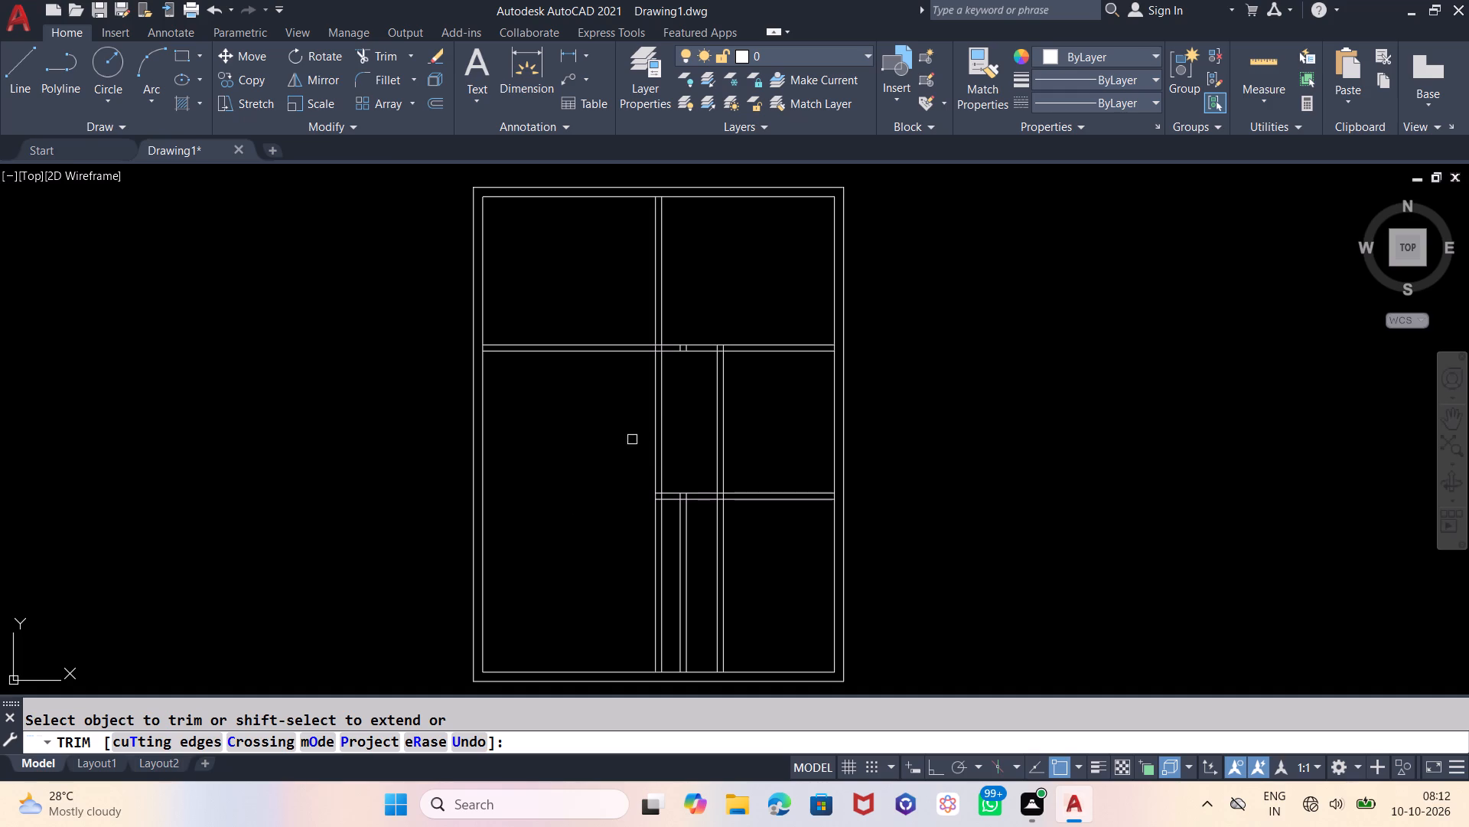
click(734, 544)
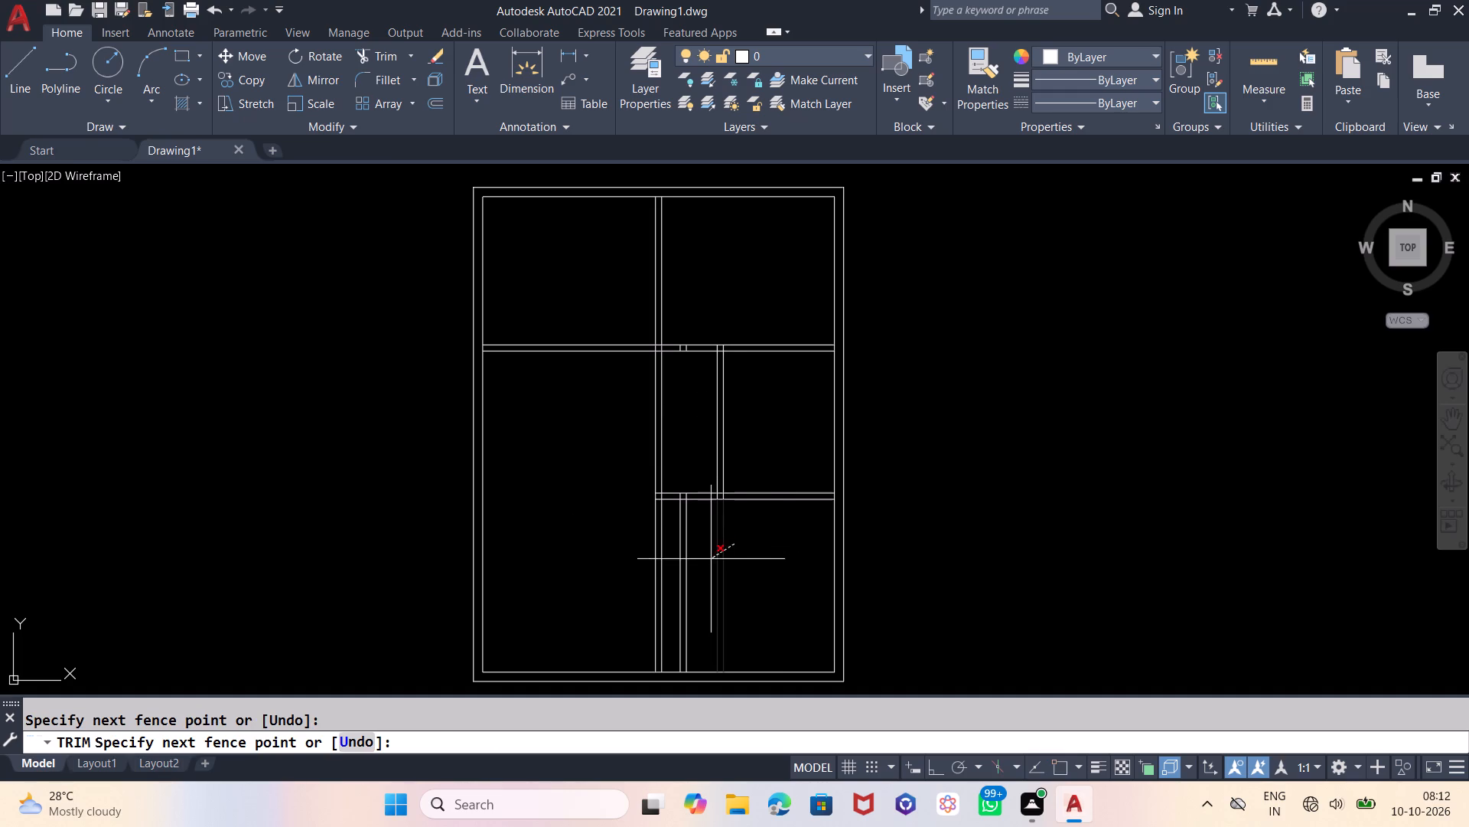
click(711, 559)
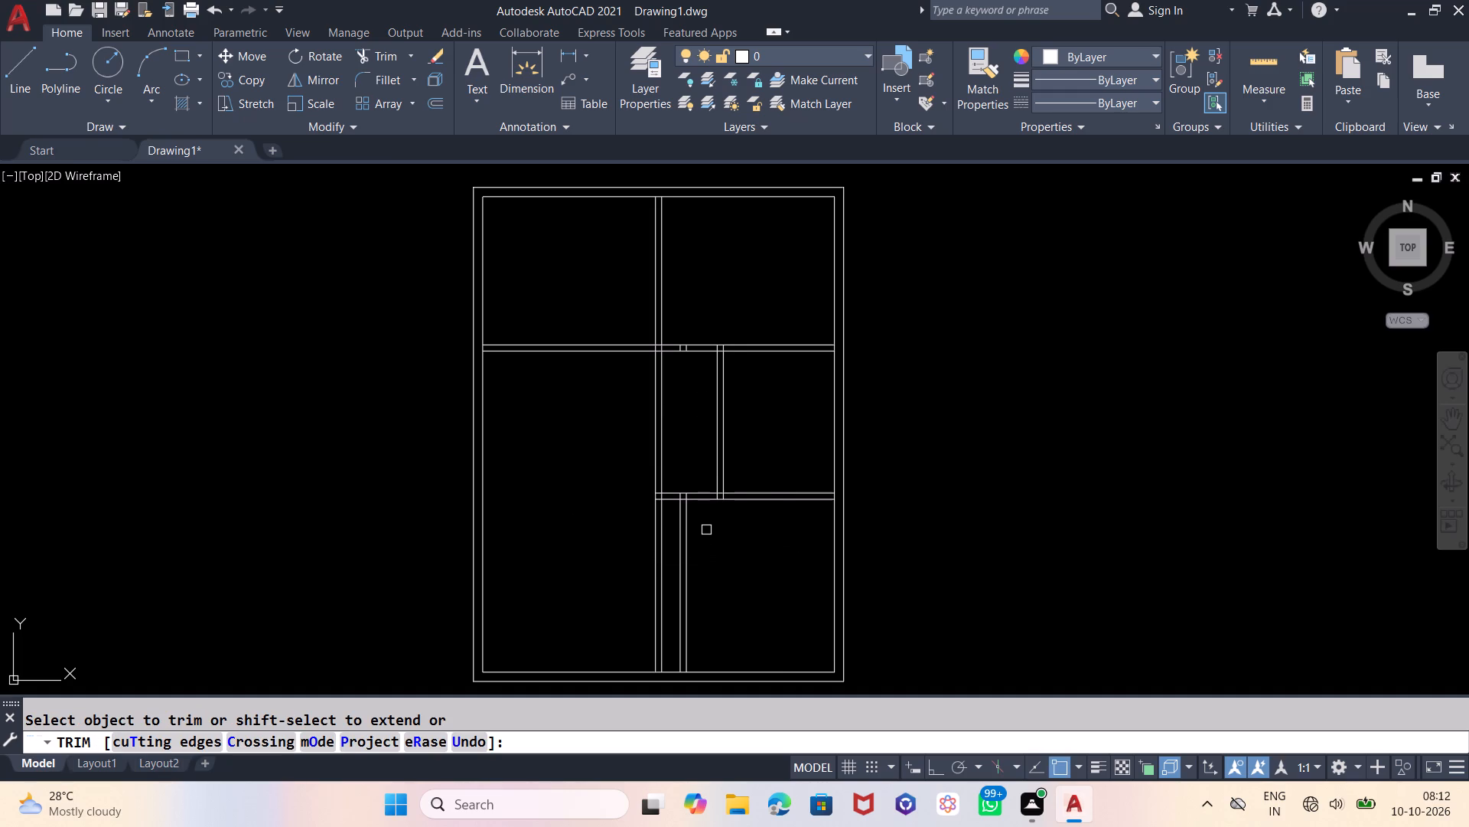
Trim the lower horizontal partition lines across the central partition and up to the second vertical partition.
scroll(653, 482, up, 3)
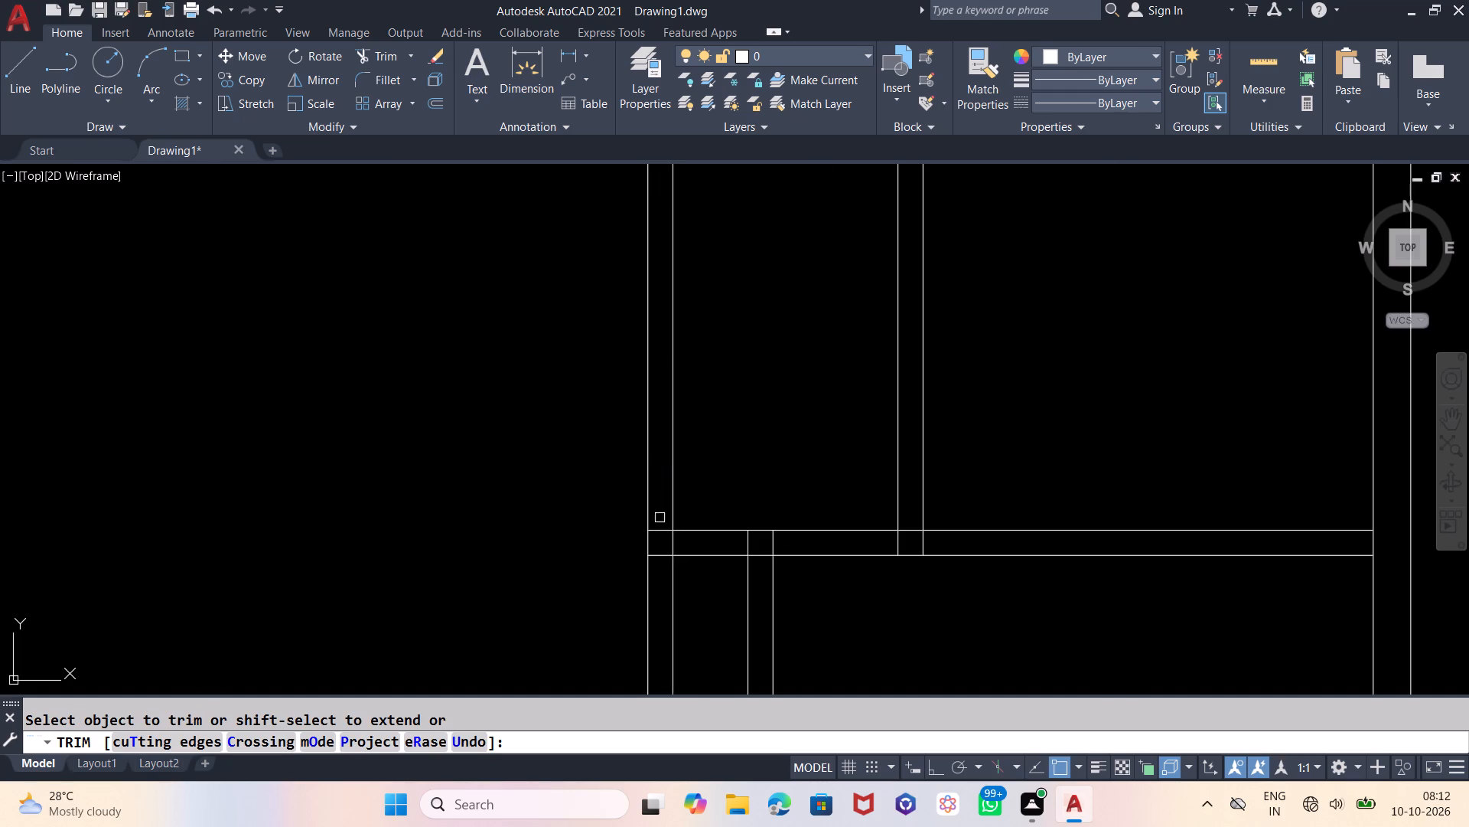
click(660, 564)
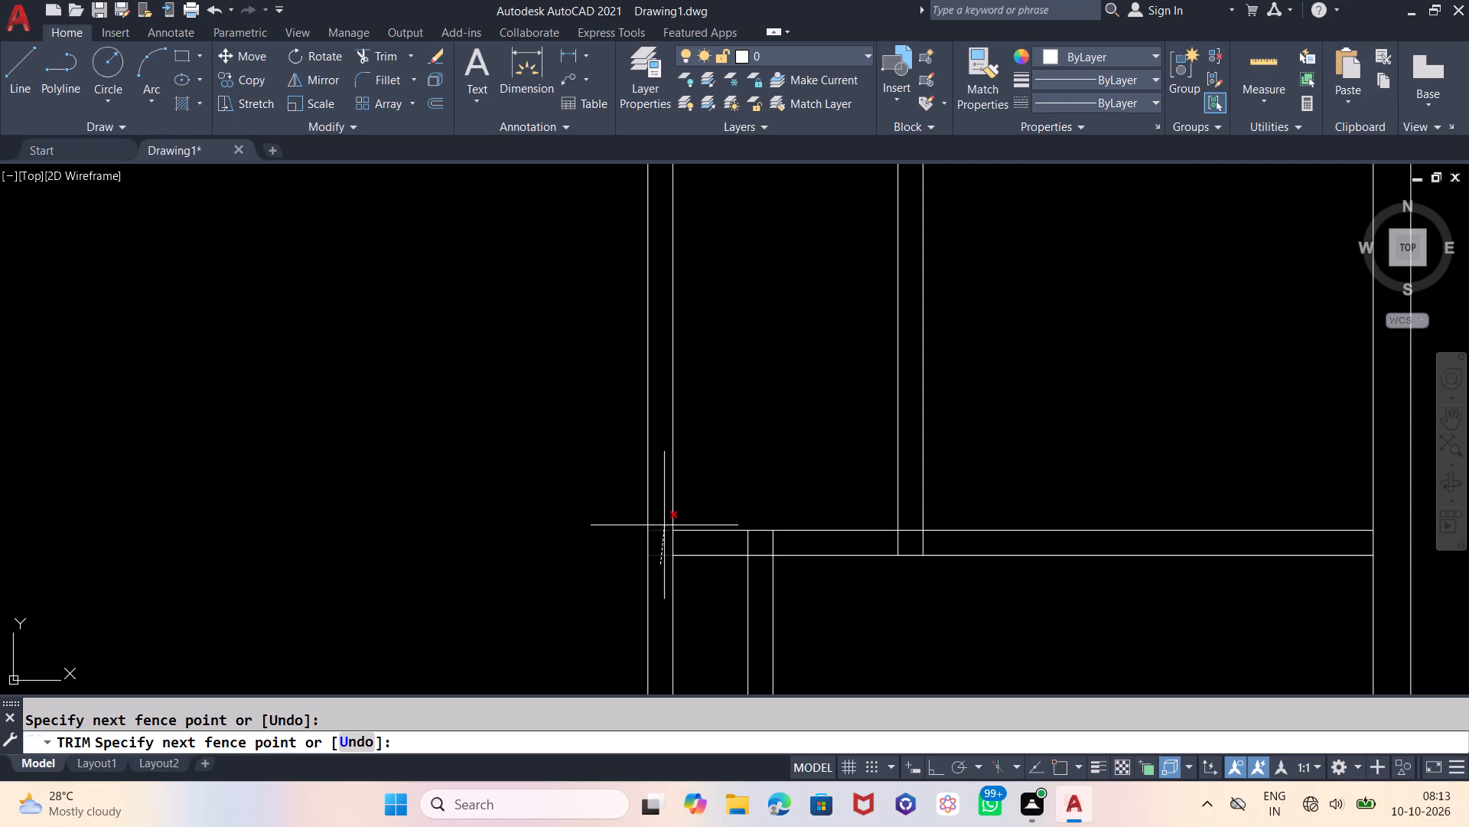
click(663, 525)
click(708, 577)
click(707, 526)
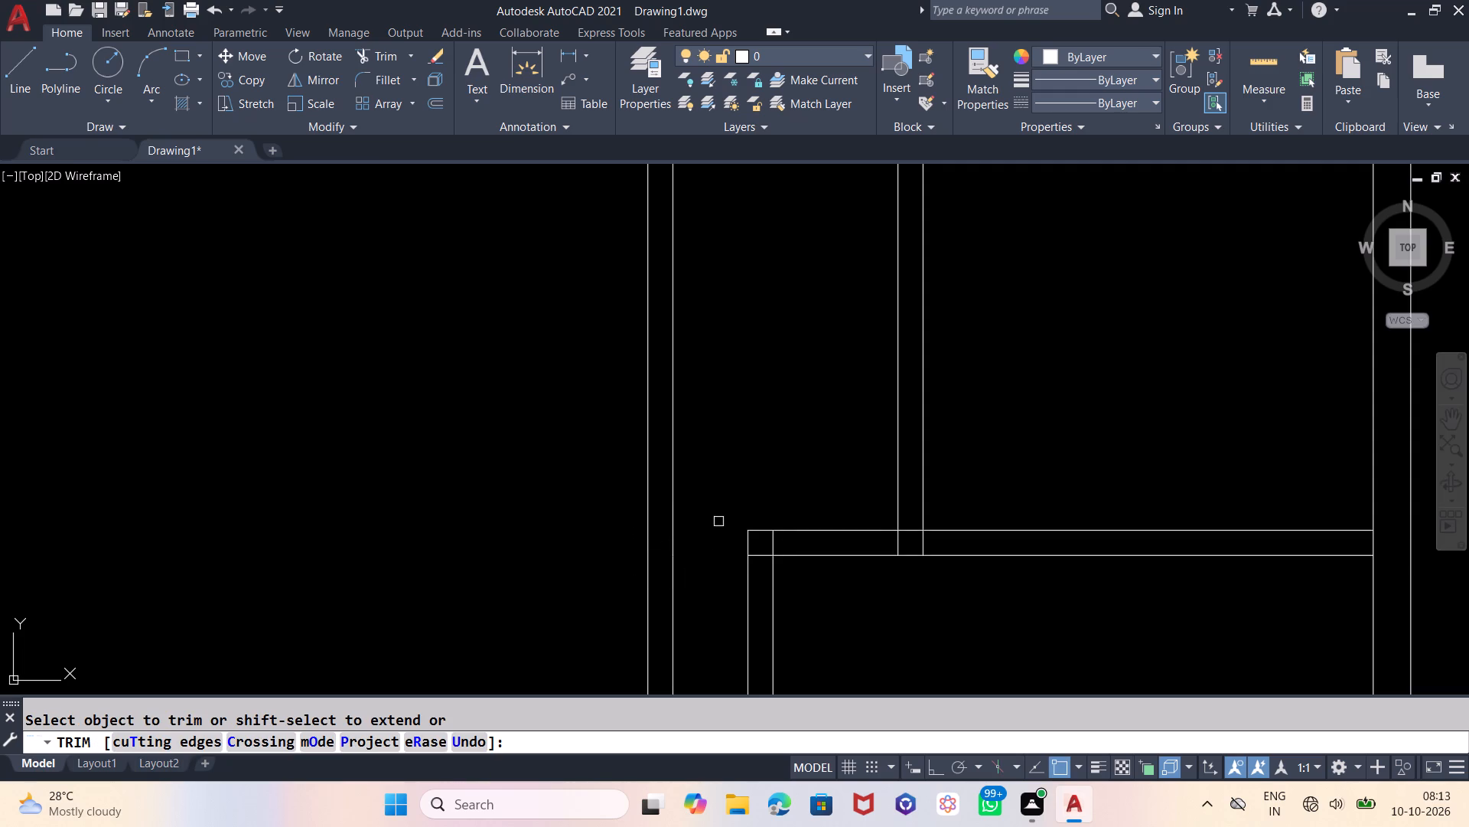
Trim the overlapping line ends at the lower horizontal partition's corner and at its junction with the third vertical partition.
scroll(729, 471, down, 1)
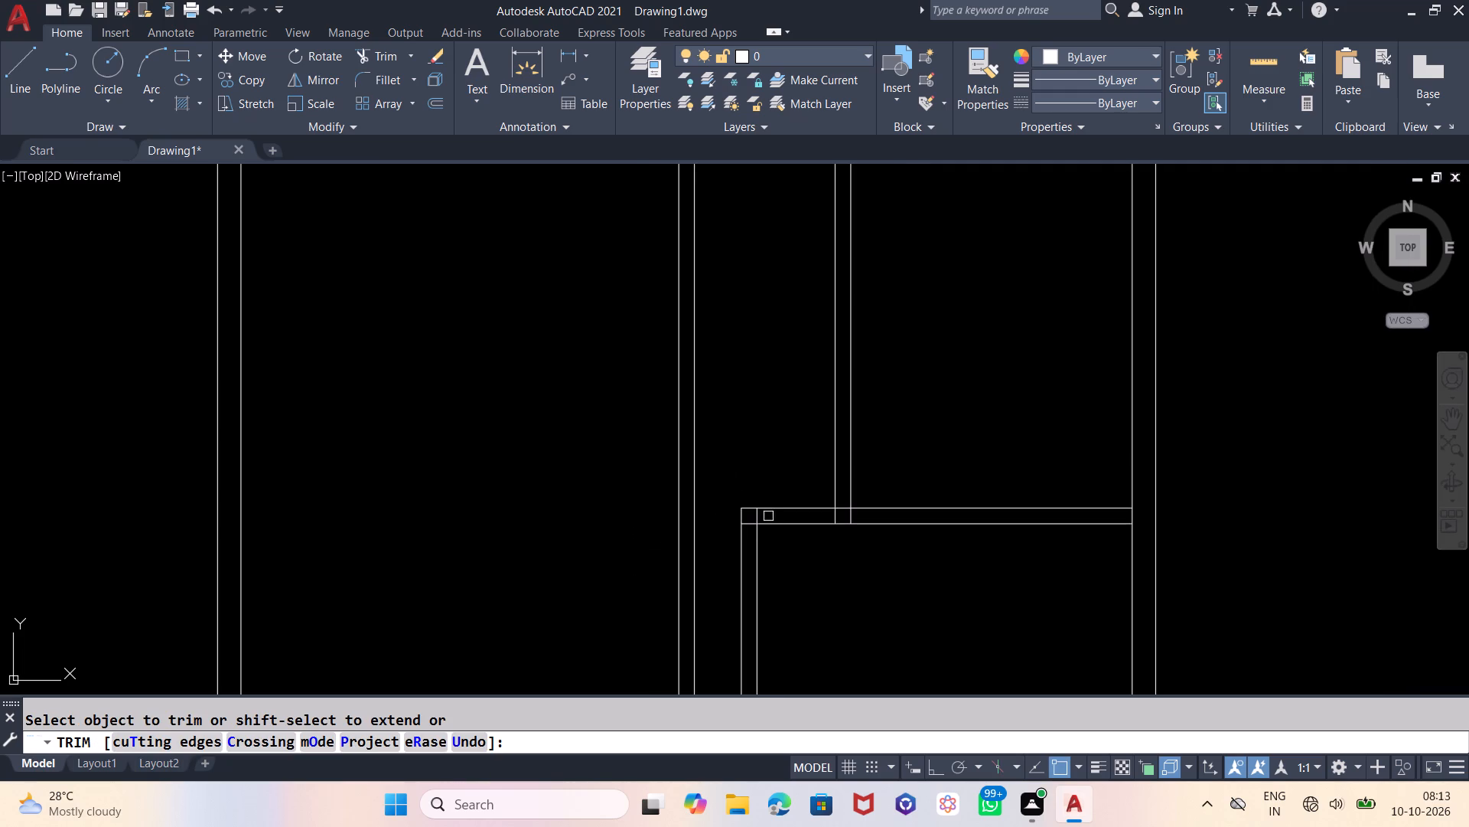
scroll(774, 516, up, 2)
click(728, 513)
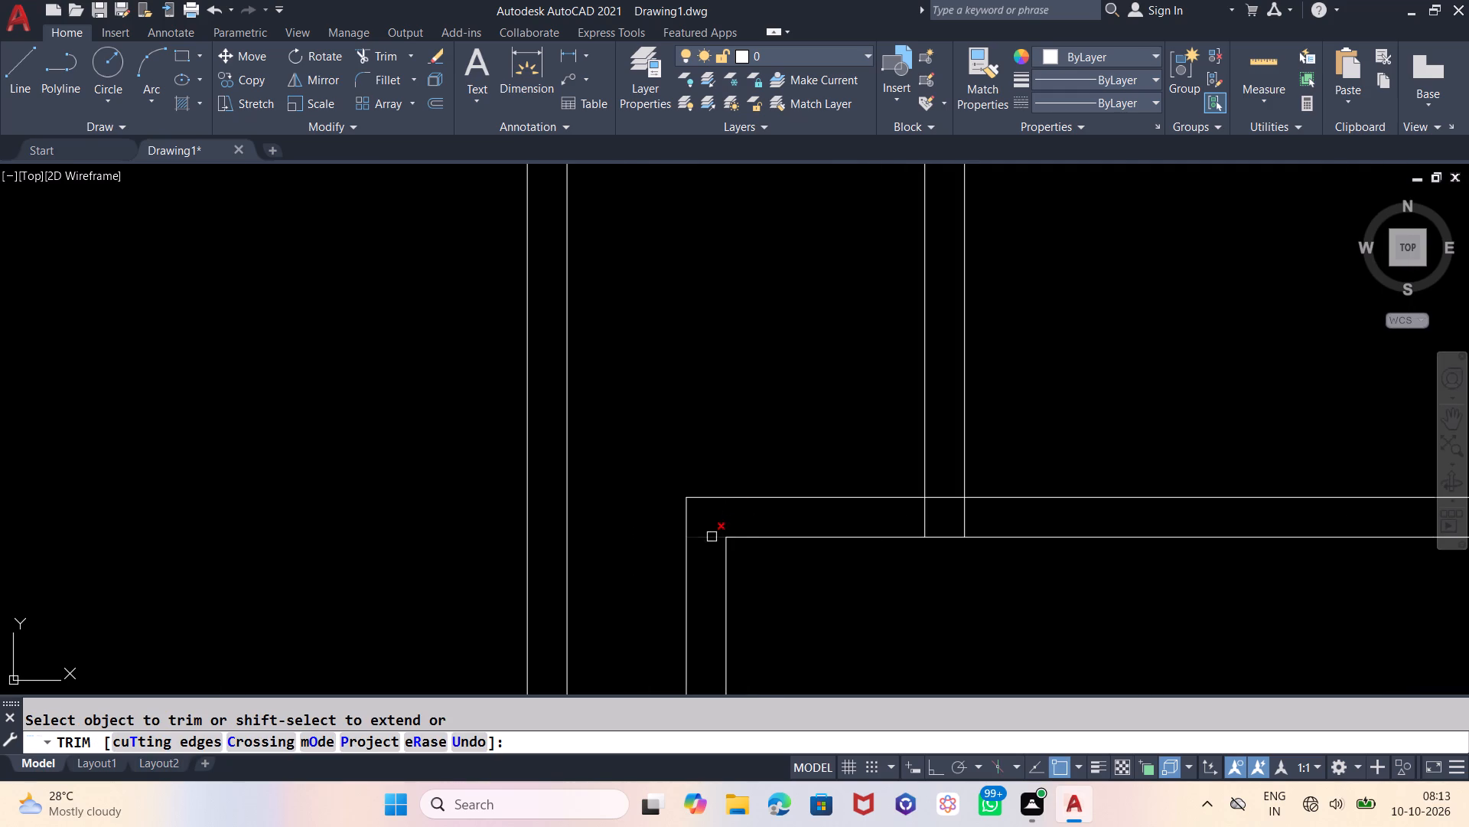
click(712, 537)
click(924, 513)
click(939, 498)
click(967, 515)
Trim away both lines of the central partition below the upper horizontal partition.
scroll(939, 505, down, 2)
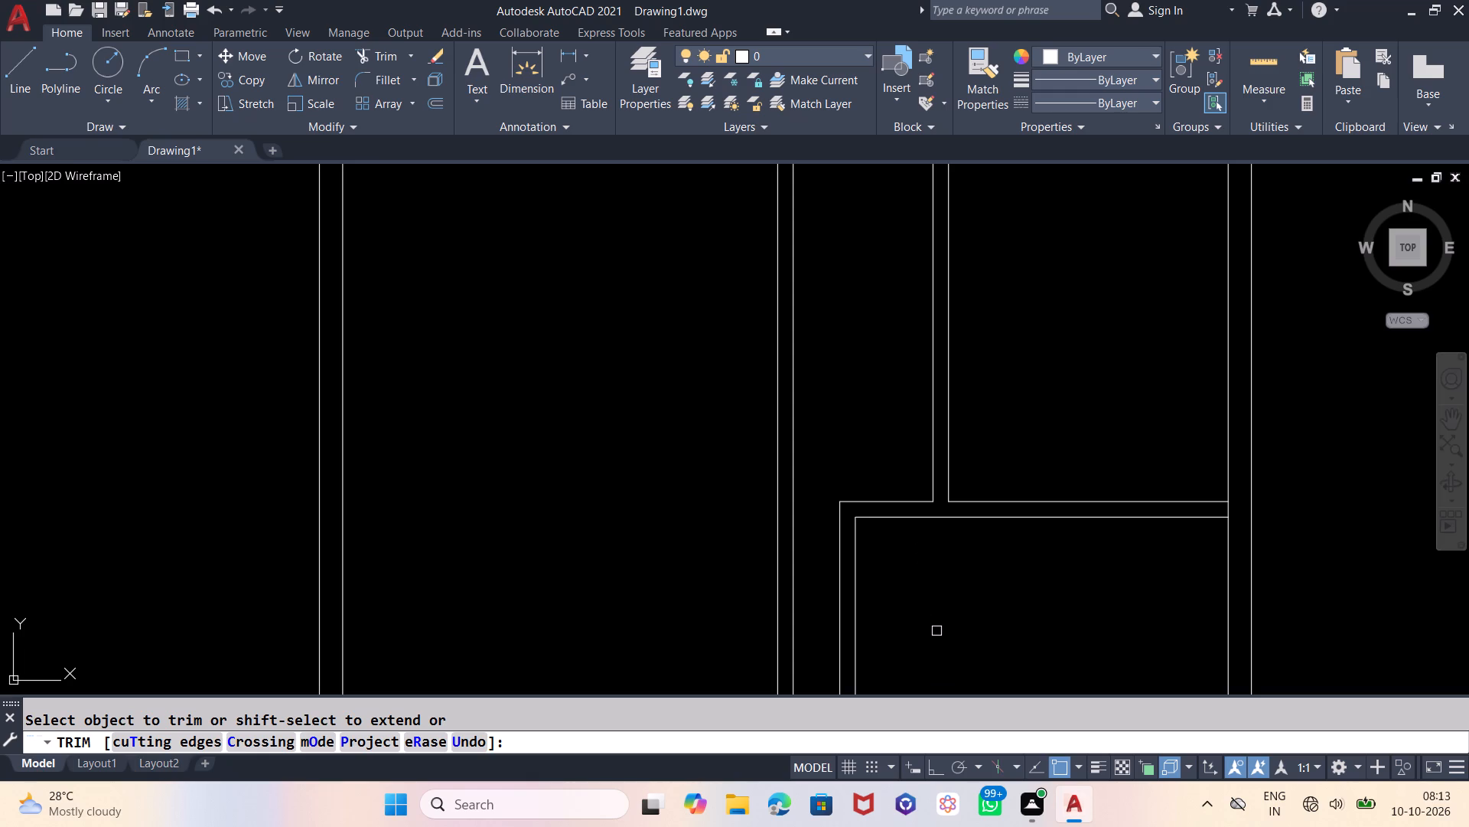
scroll(816, 574, down, 2)
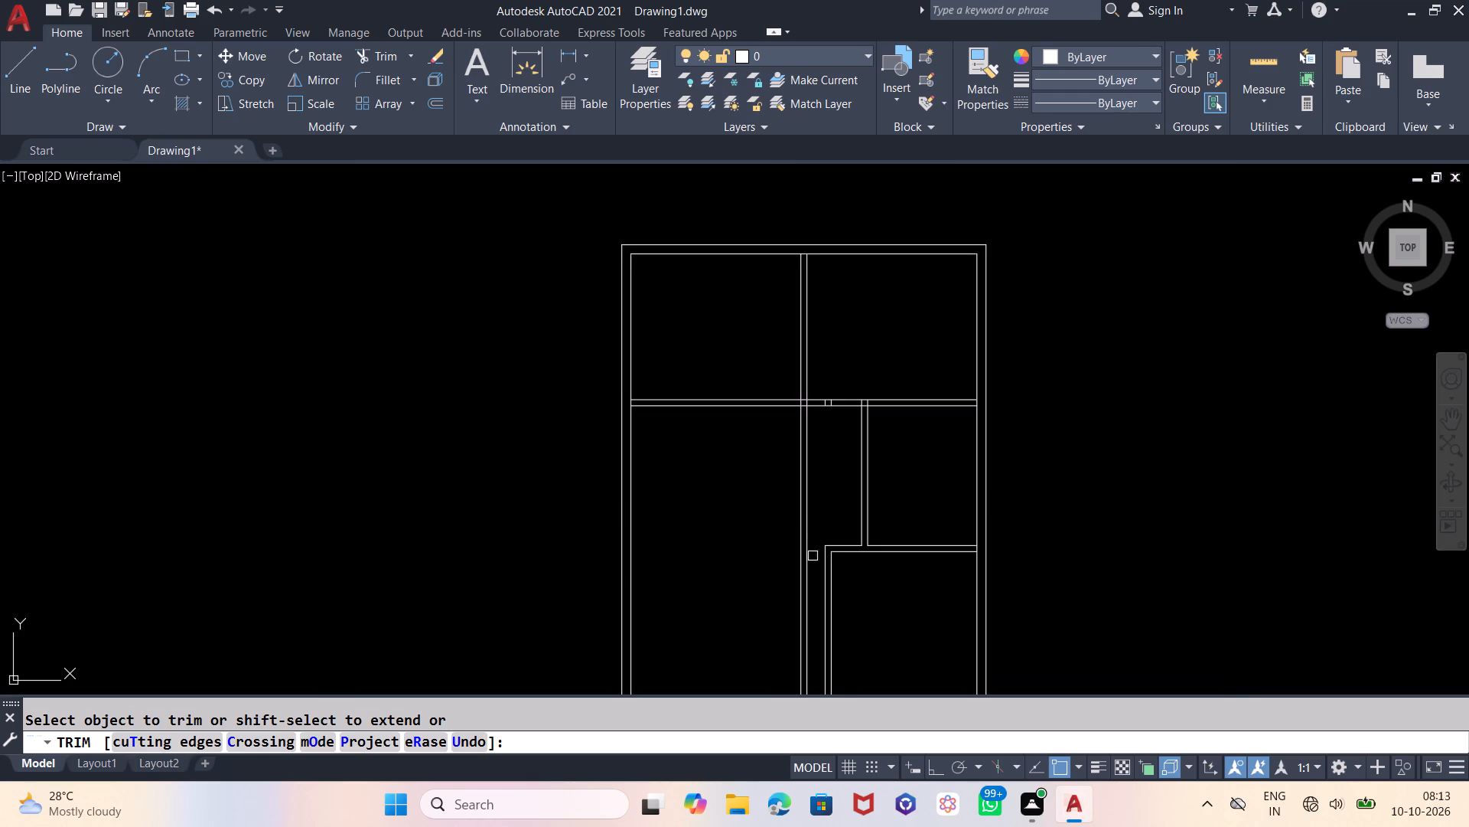
scroll(819, 512, down, 1)
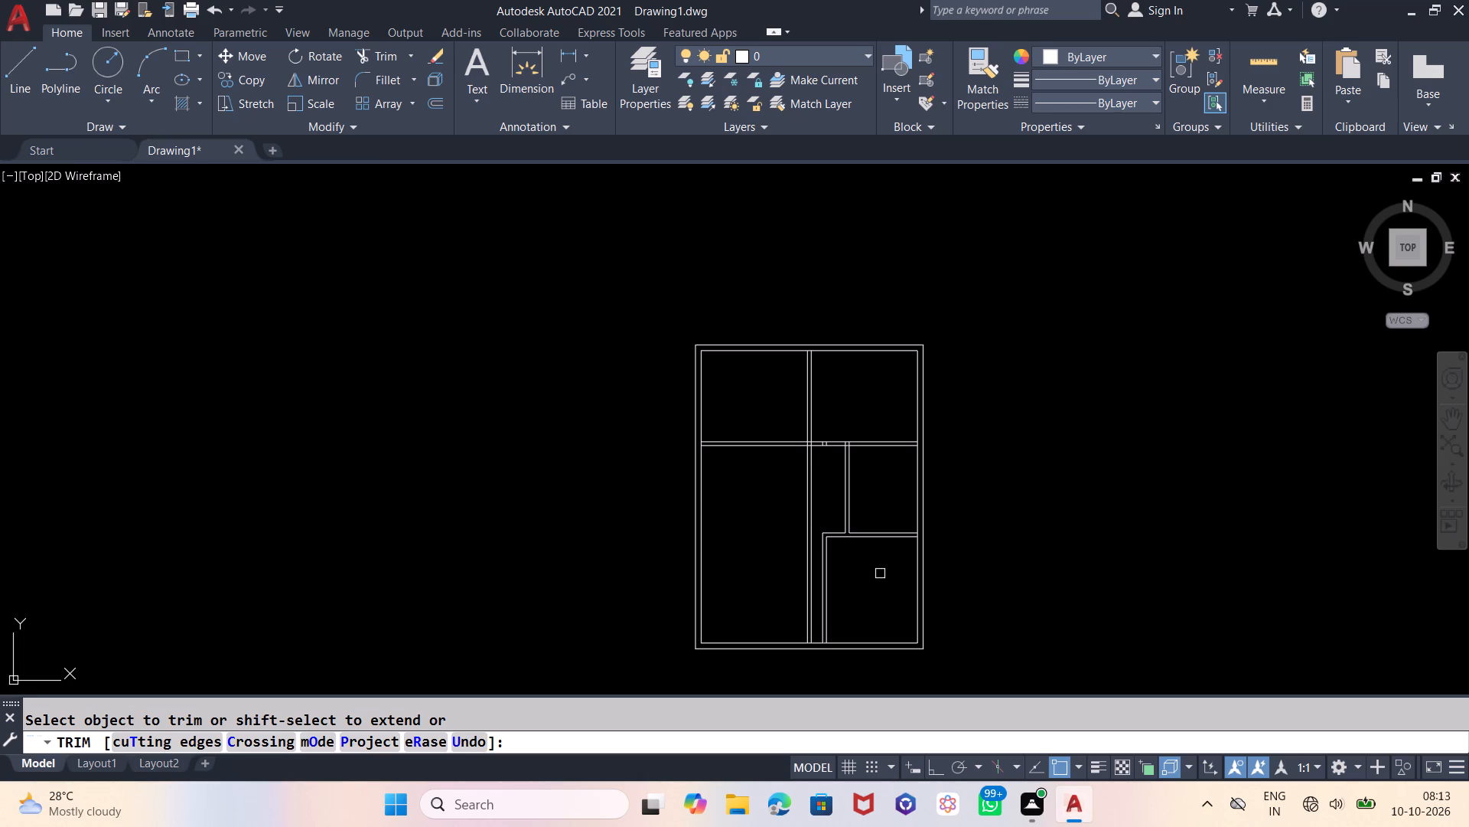
click(829, 497)
click(794, 512)
key(Escape)
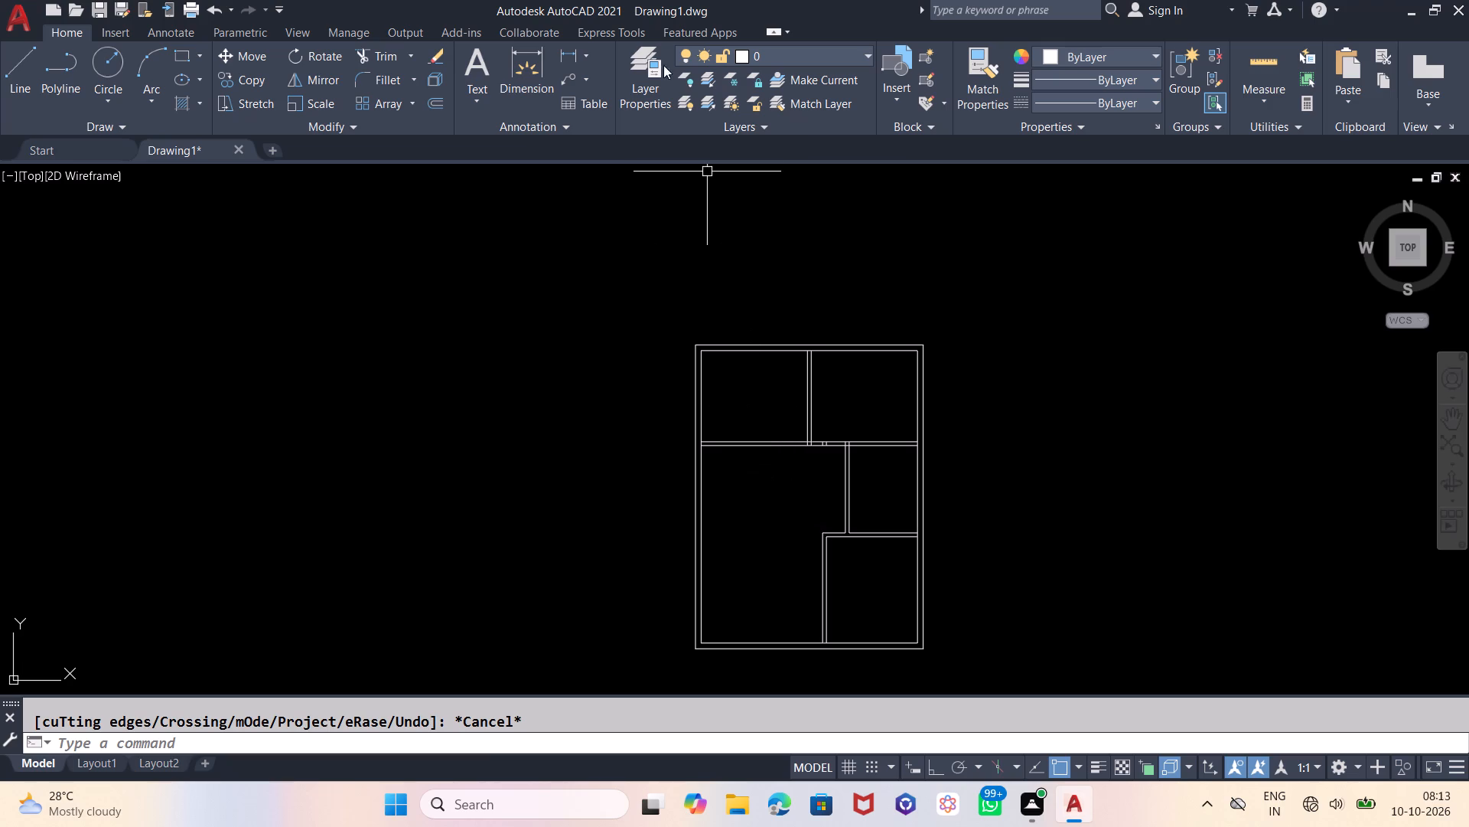
Check the large left room's inner size with a trial dimension from its bottom-left corner, without placing it.
click(542, 56)
scroll(694, 636, up, 2)
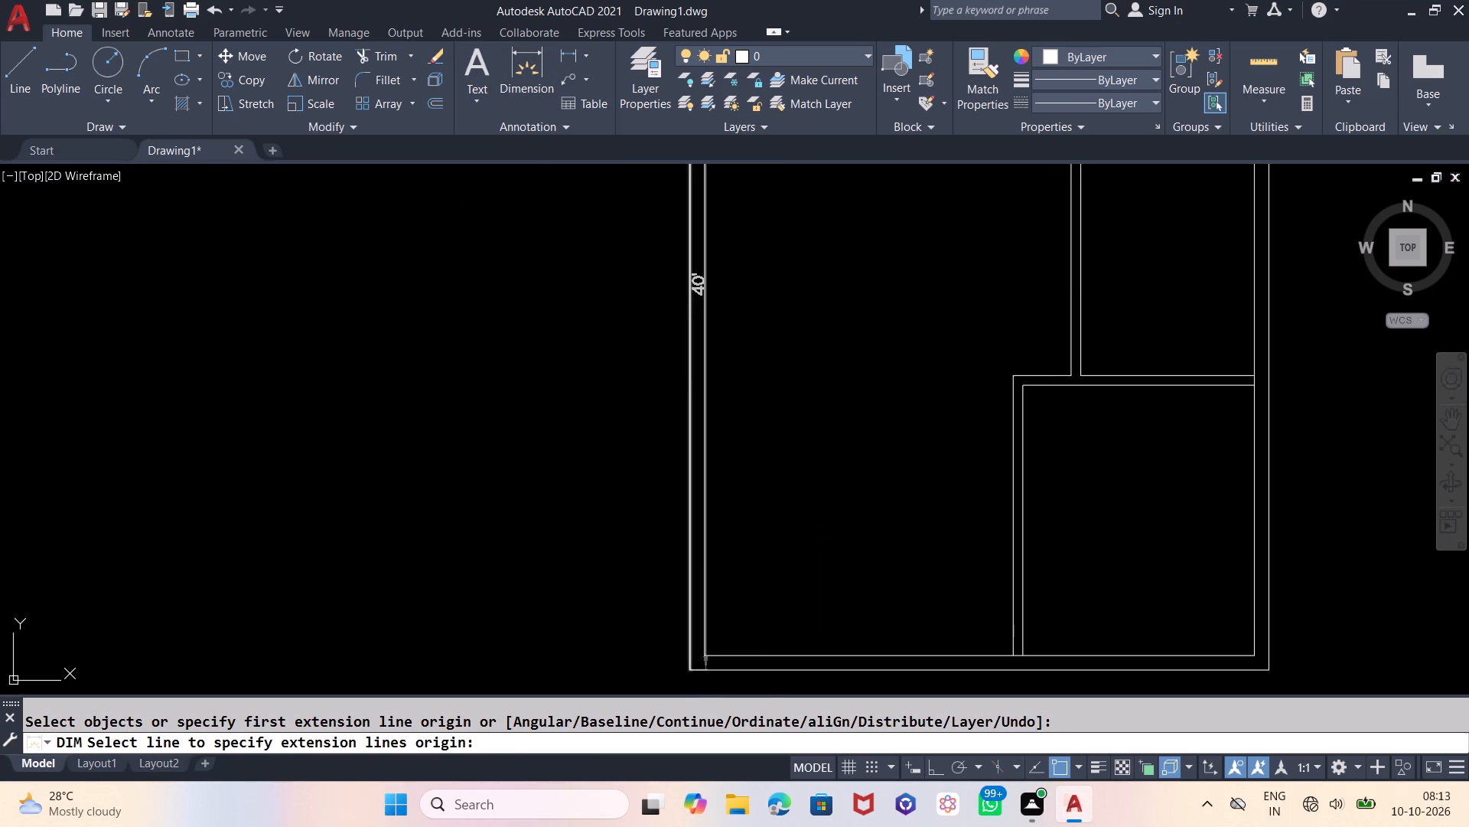
click(707, 658)
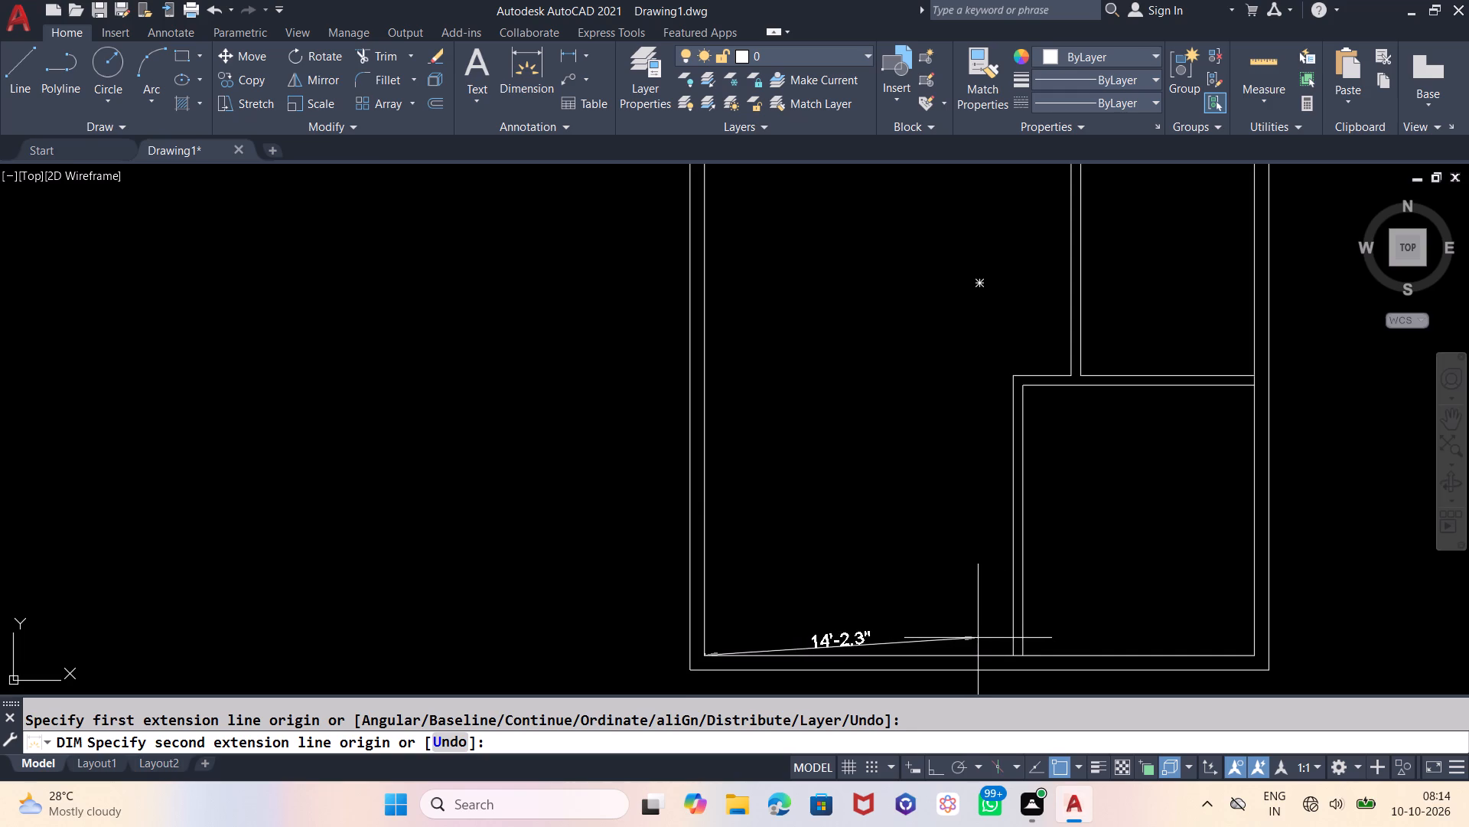
key(Escape)
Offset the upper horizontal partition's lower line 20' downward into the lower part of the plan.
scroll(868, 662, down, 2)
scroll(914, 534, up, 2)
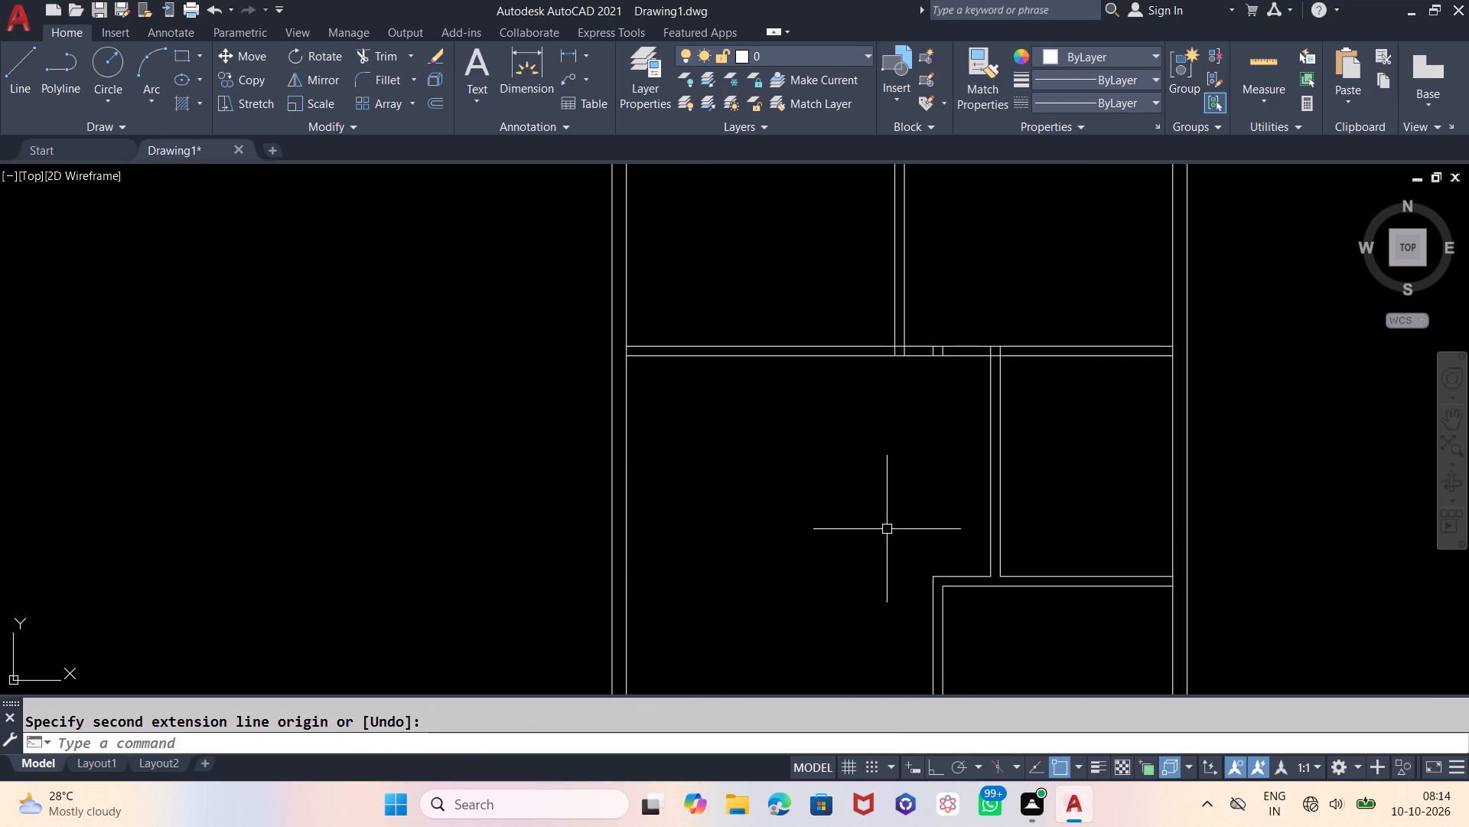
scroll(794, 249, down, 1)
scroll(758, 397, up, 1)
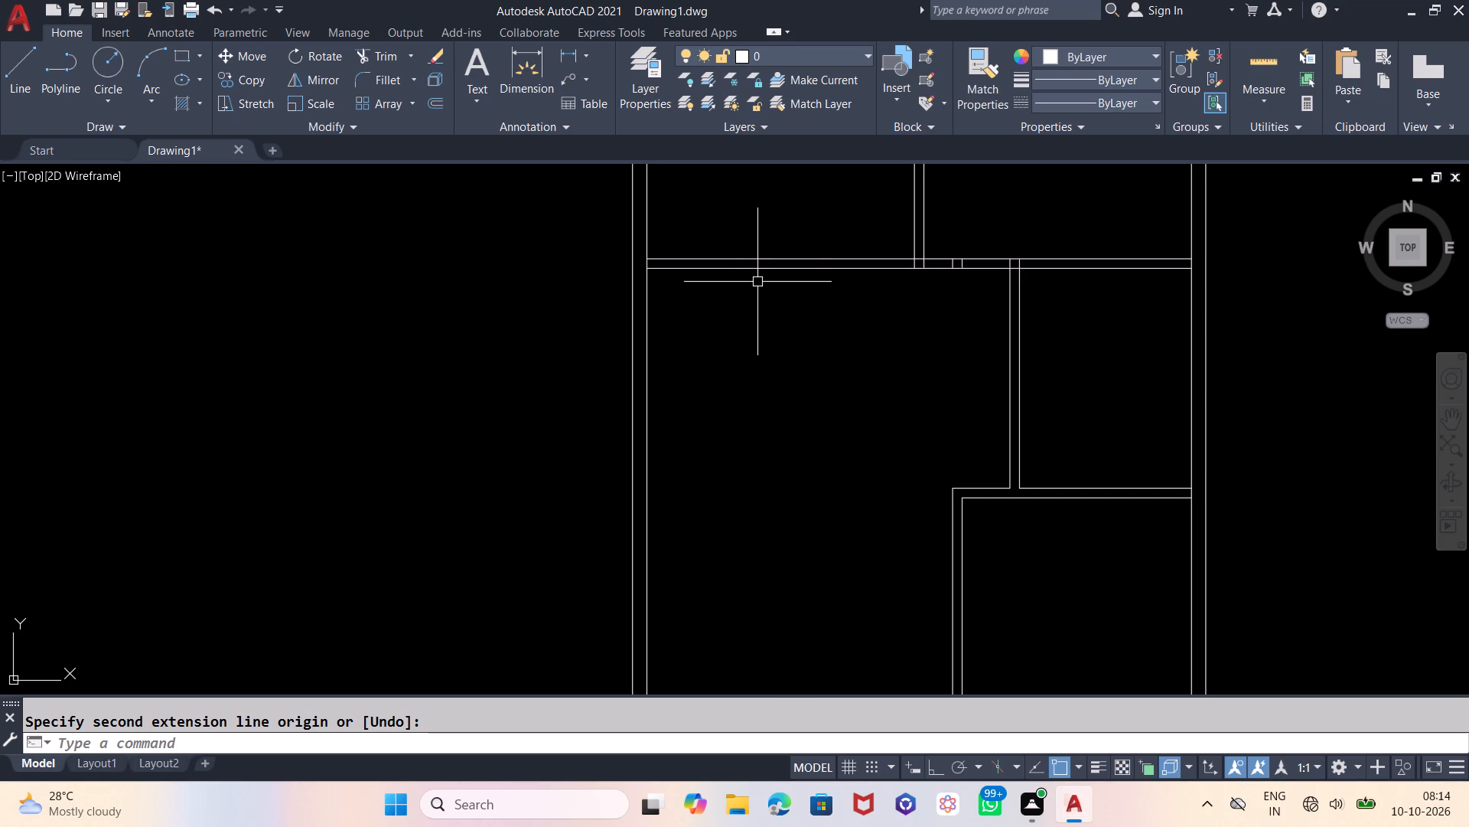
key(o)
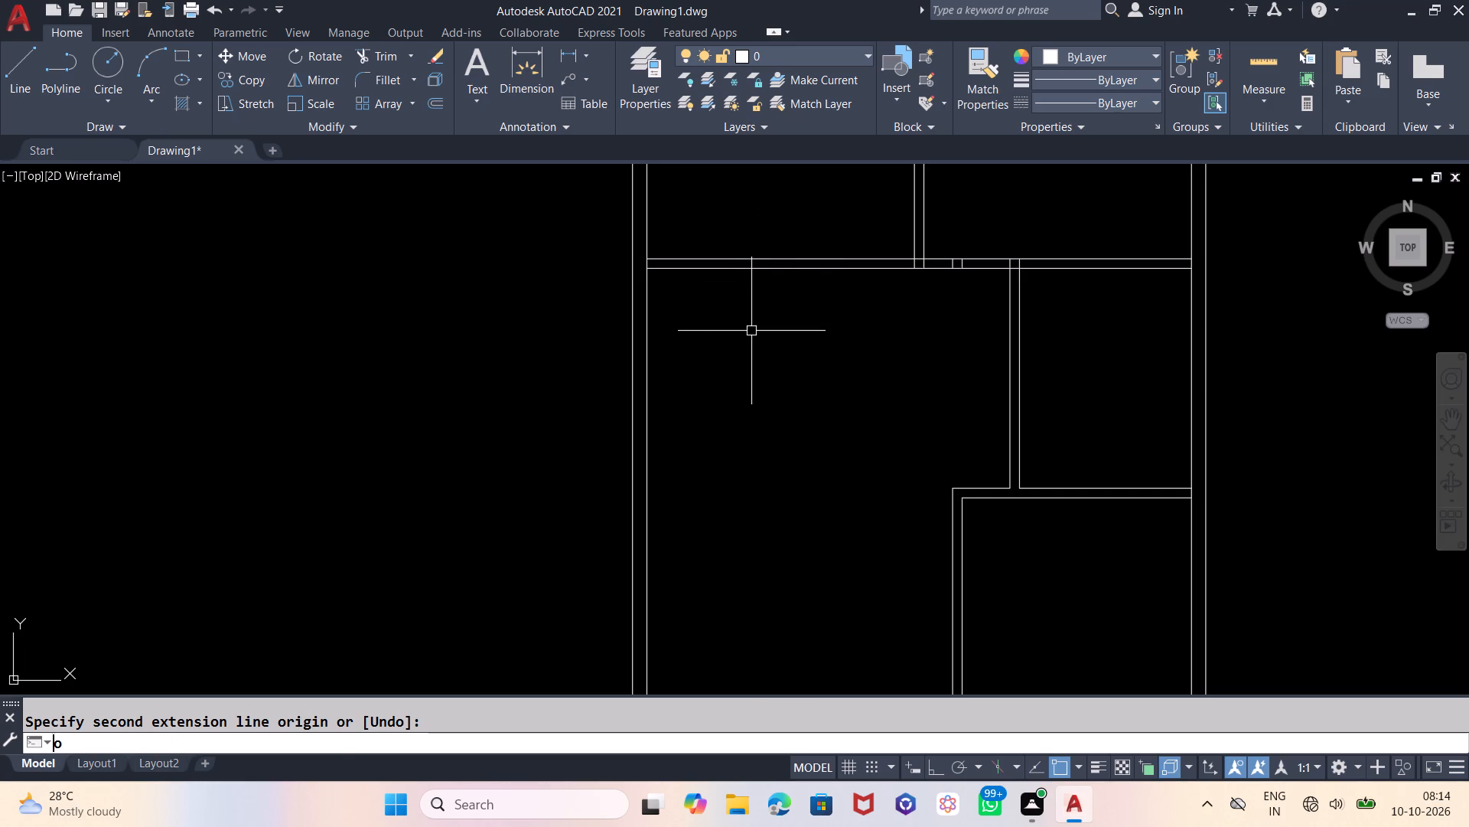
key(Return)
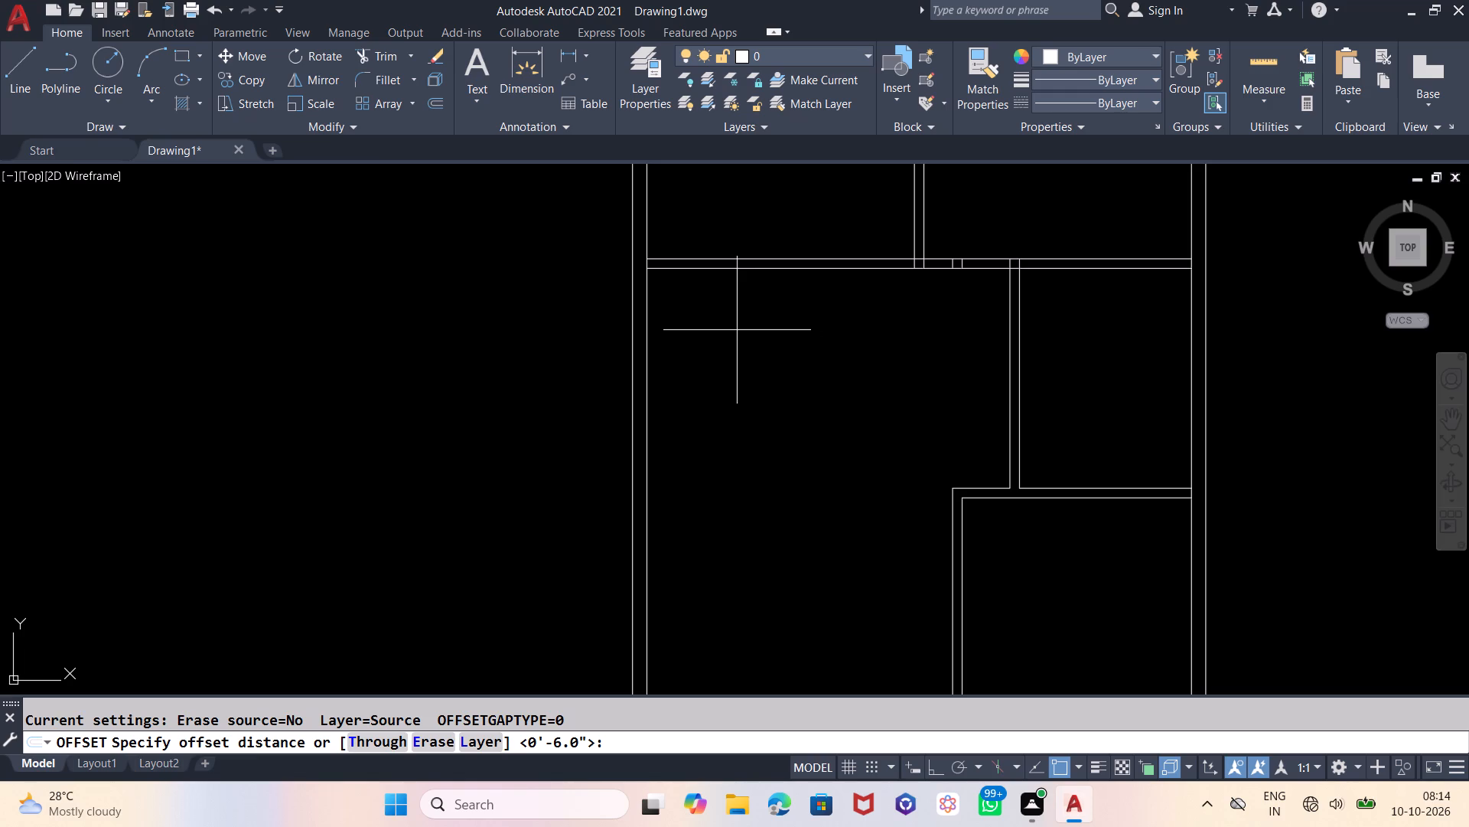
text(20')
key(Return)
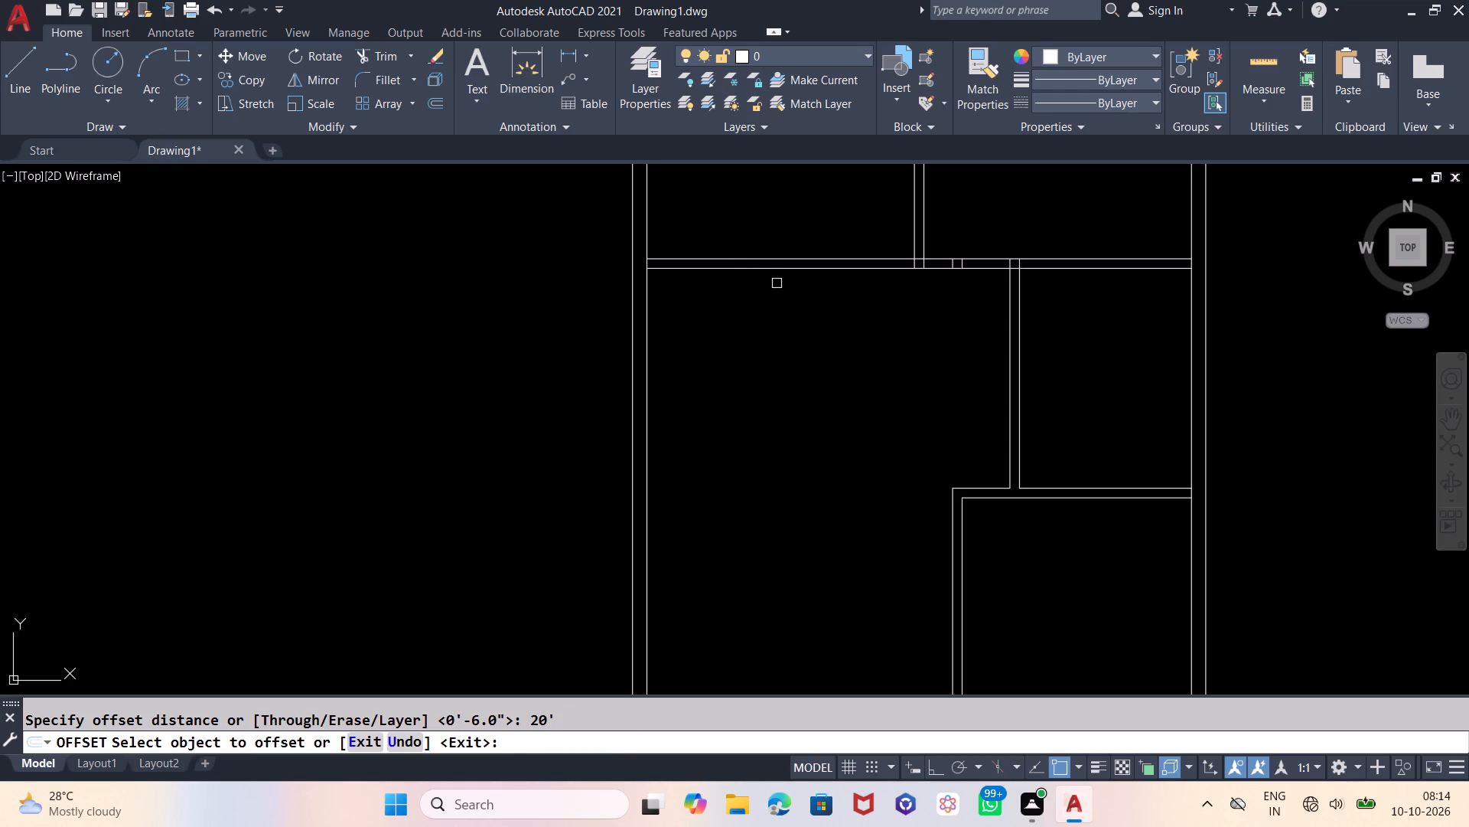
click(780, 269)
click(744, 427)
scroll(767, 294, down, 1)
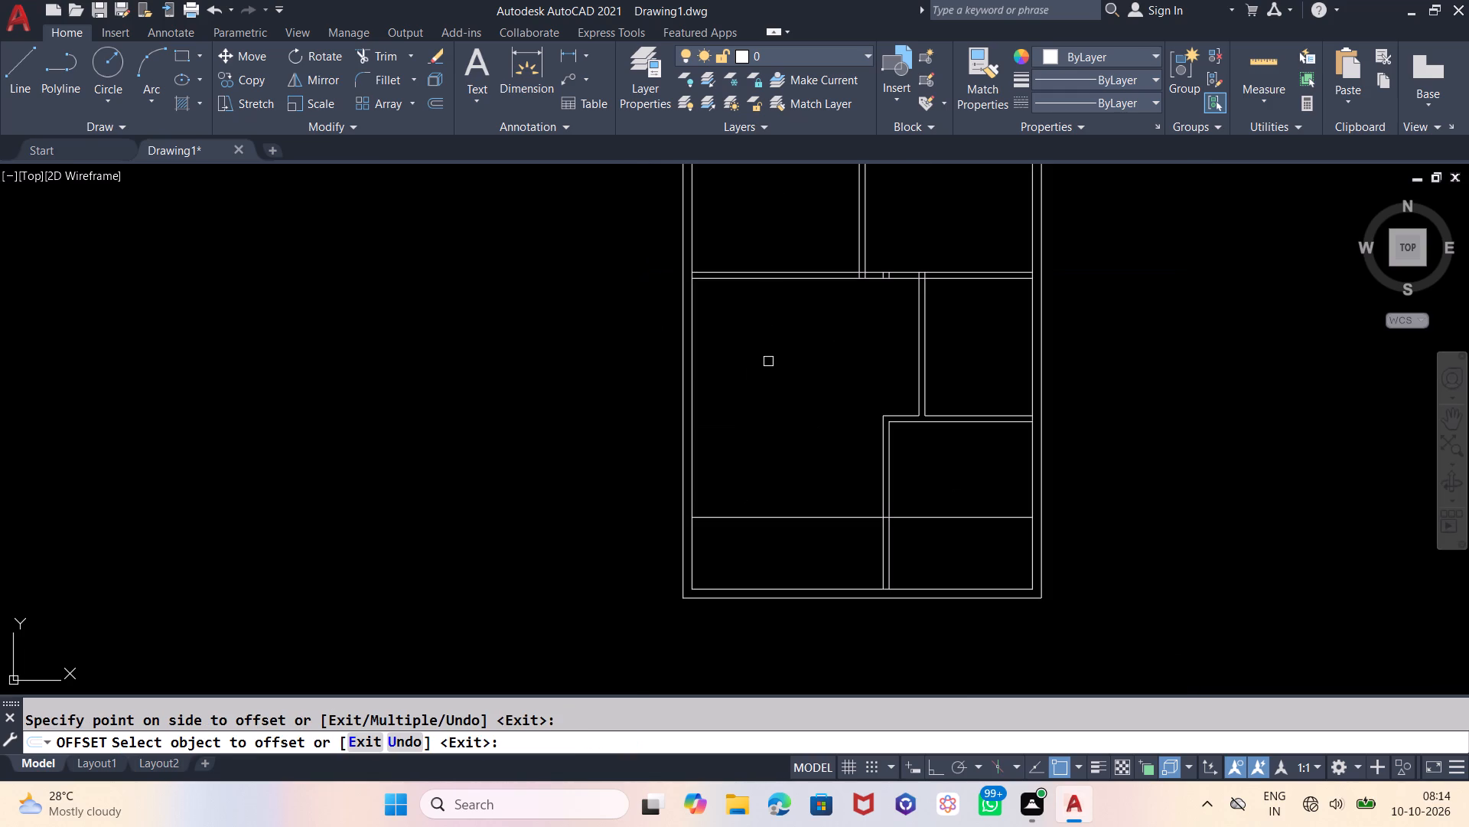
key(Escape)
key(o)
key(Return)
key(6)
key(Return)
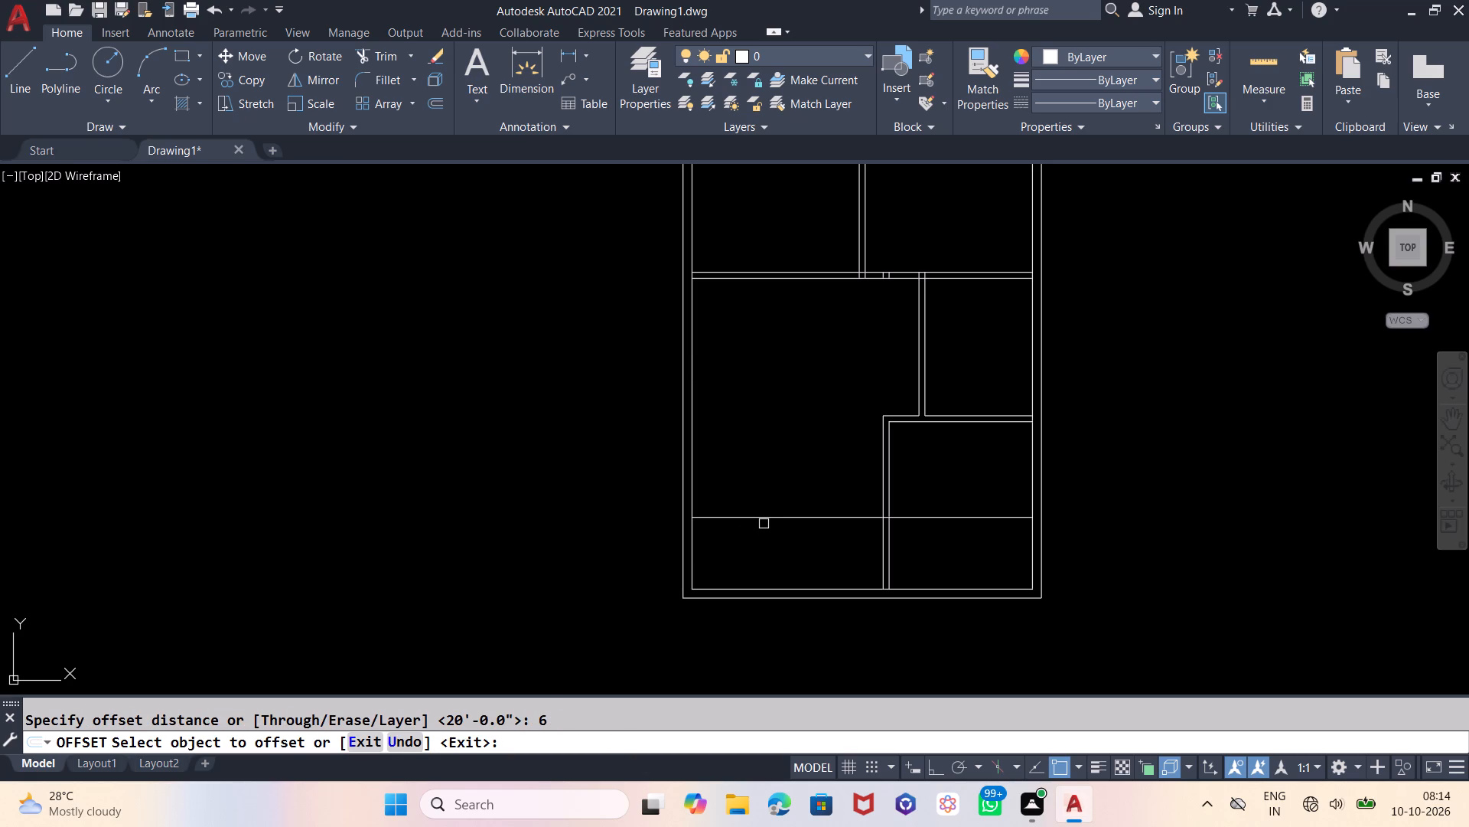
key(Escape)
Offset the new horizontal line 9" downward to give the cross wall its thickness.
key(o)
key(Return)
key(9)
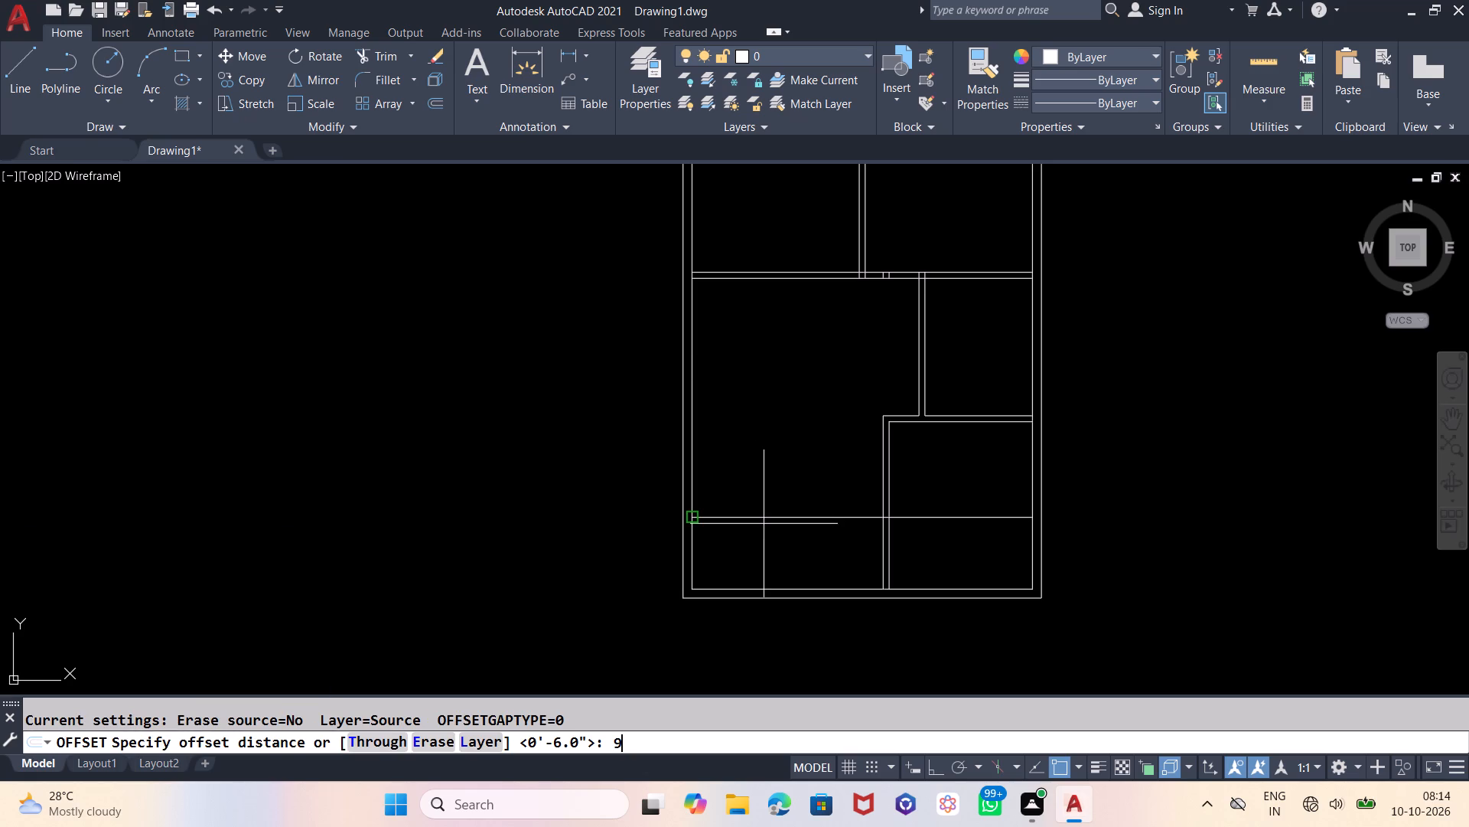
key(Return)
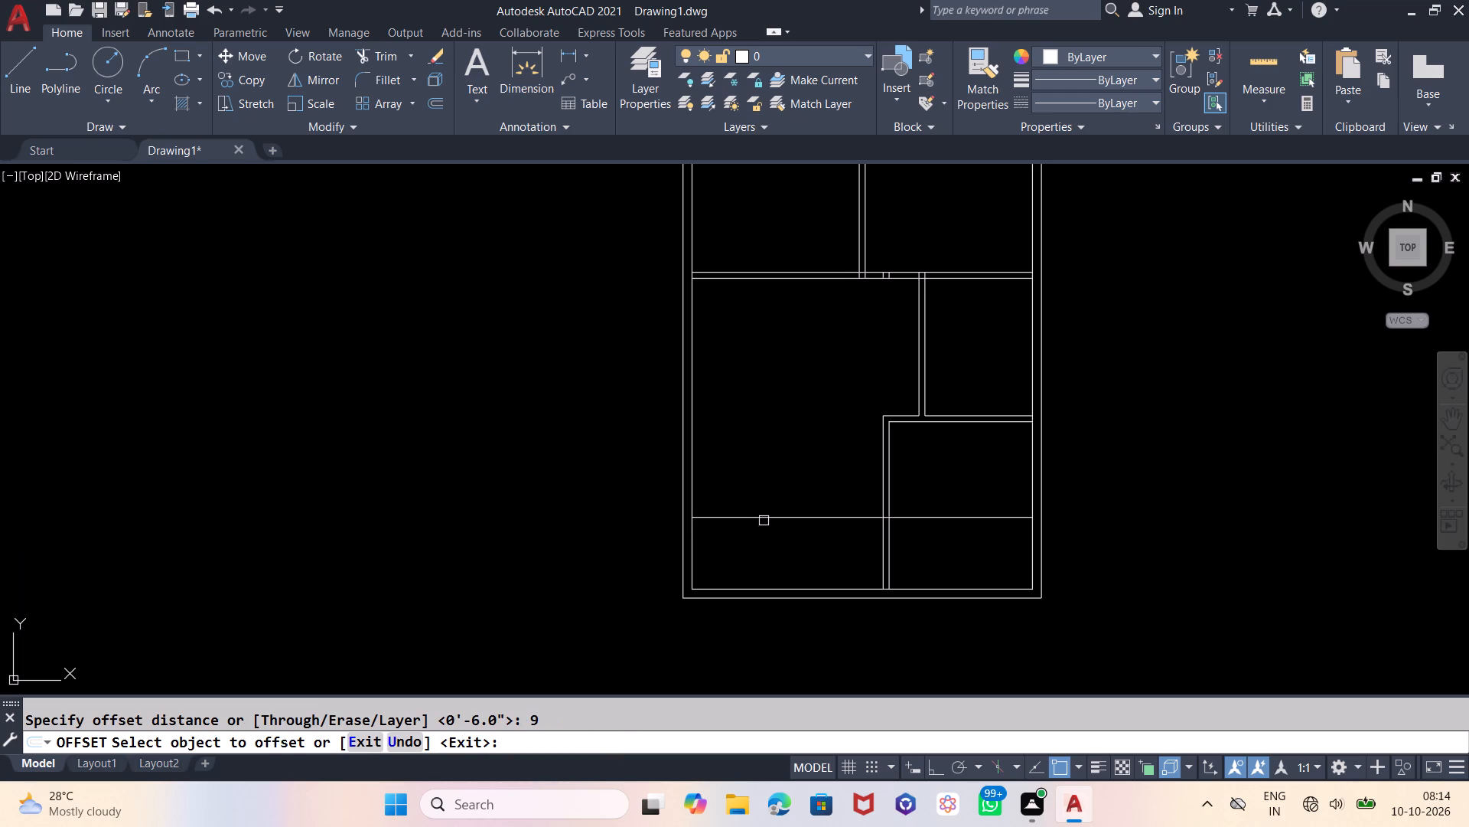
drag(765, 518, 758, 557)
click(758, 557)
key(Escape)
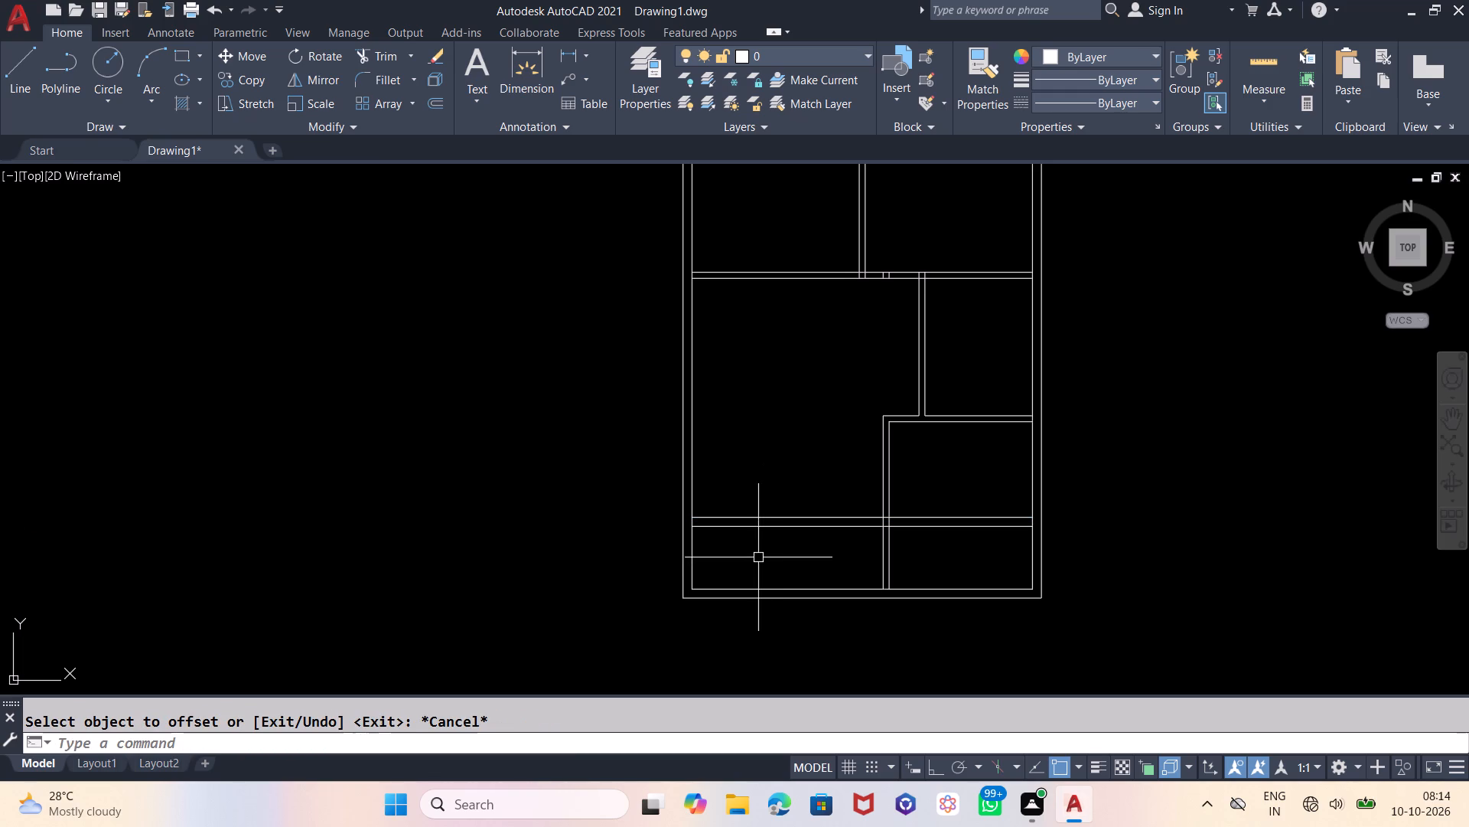
Check the depth from the new cross wall's lower line to the bottom outer wall with a trial dimension, without placing it.
click(523, 64)
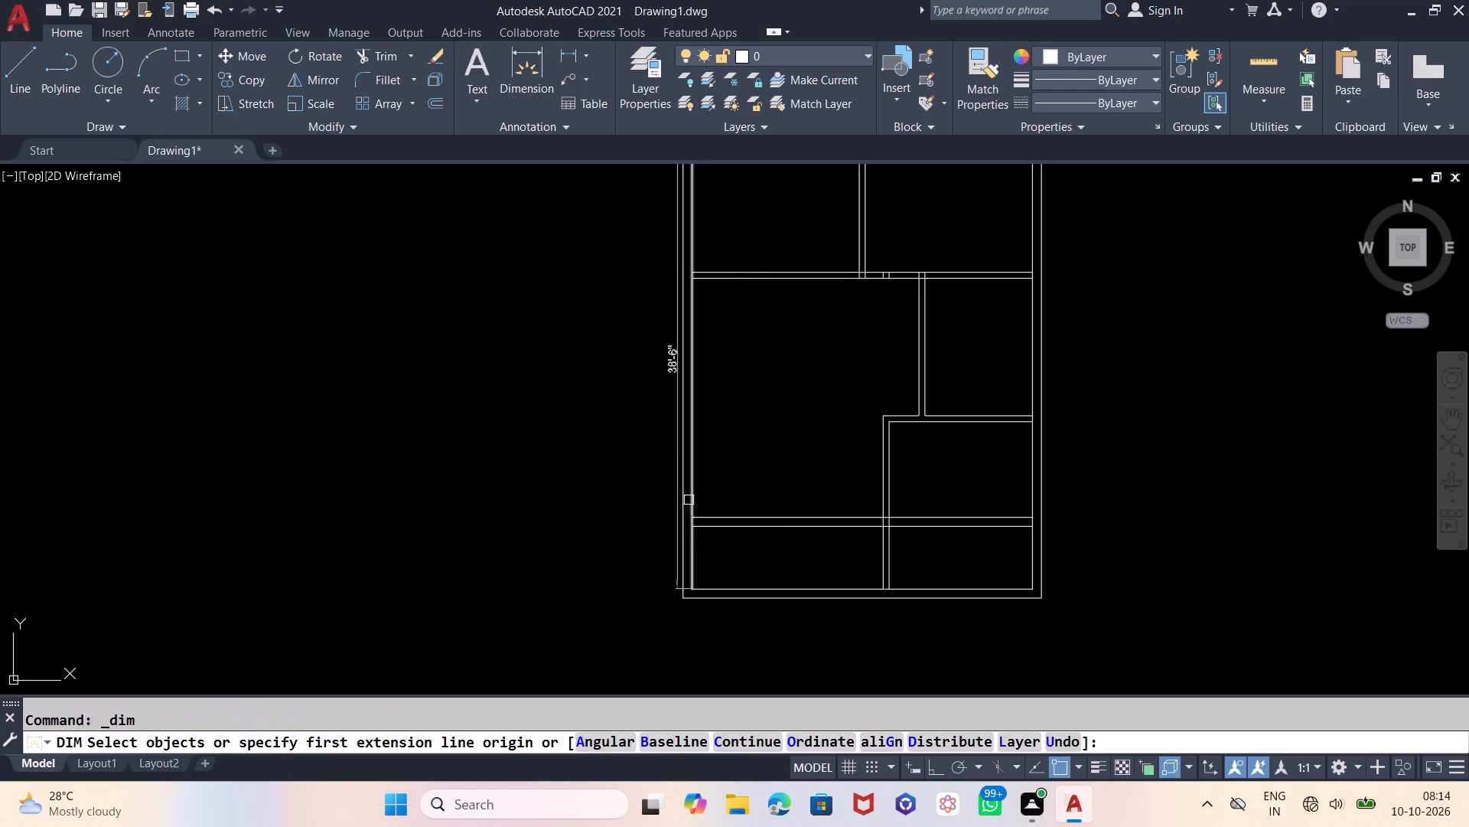
scroll(767, 591, up, 2)
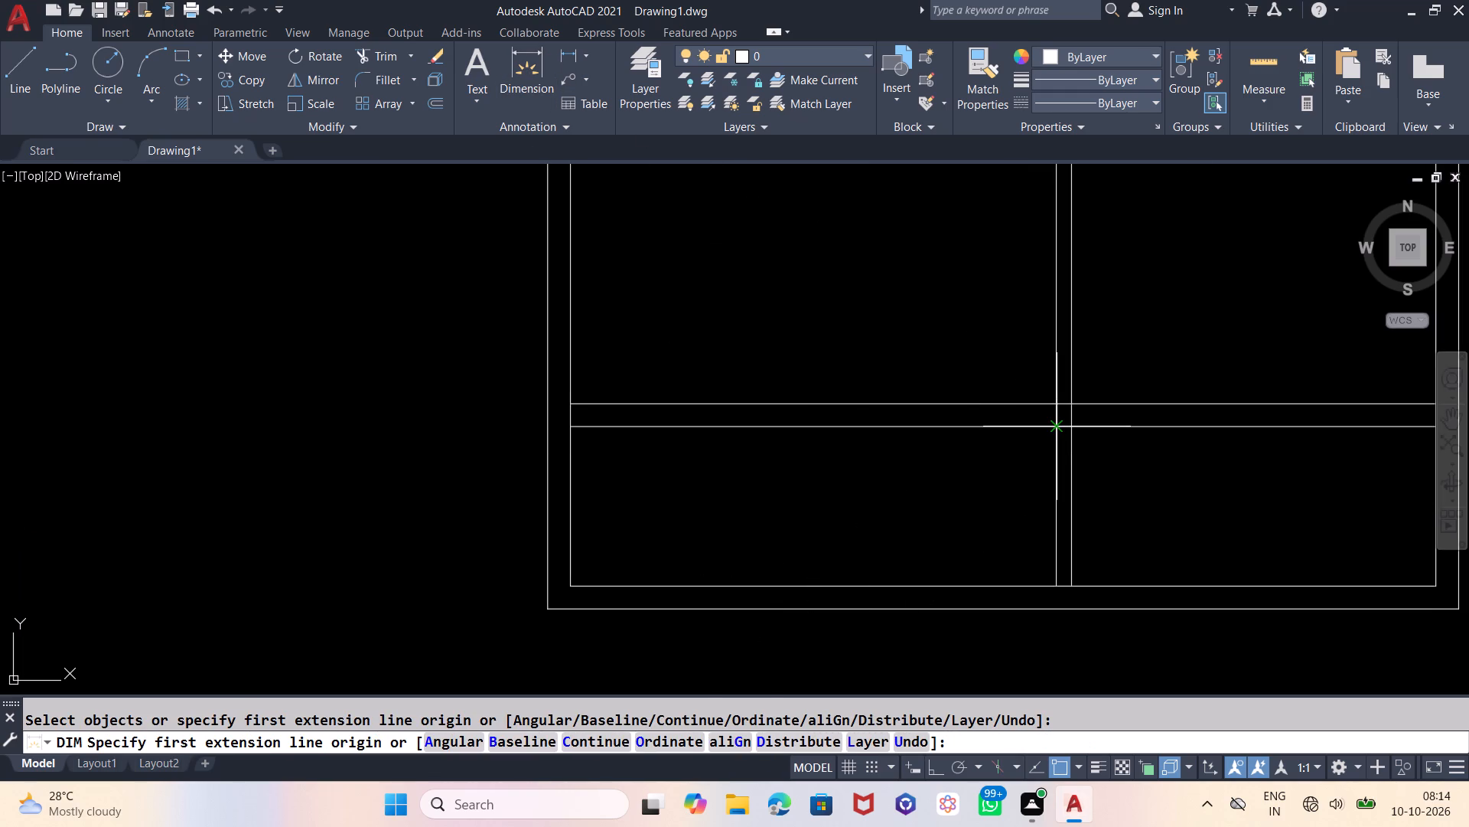
click(1057, 427)
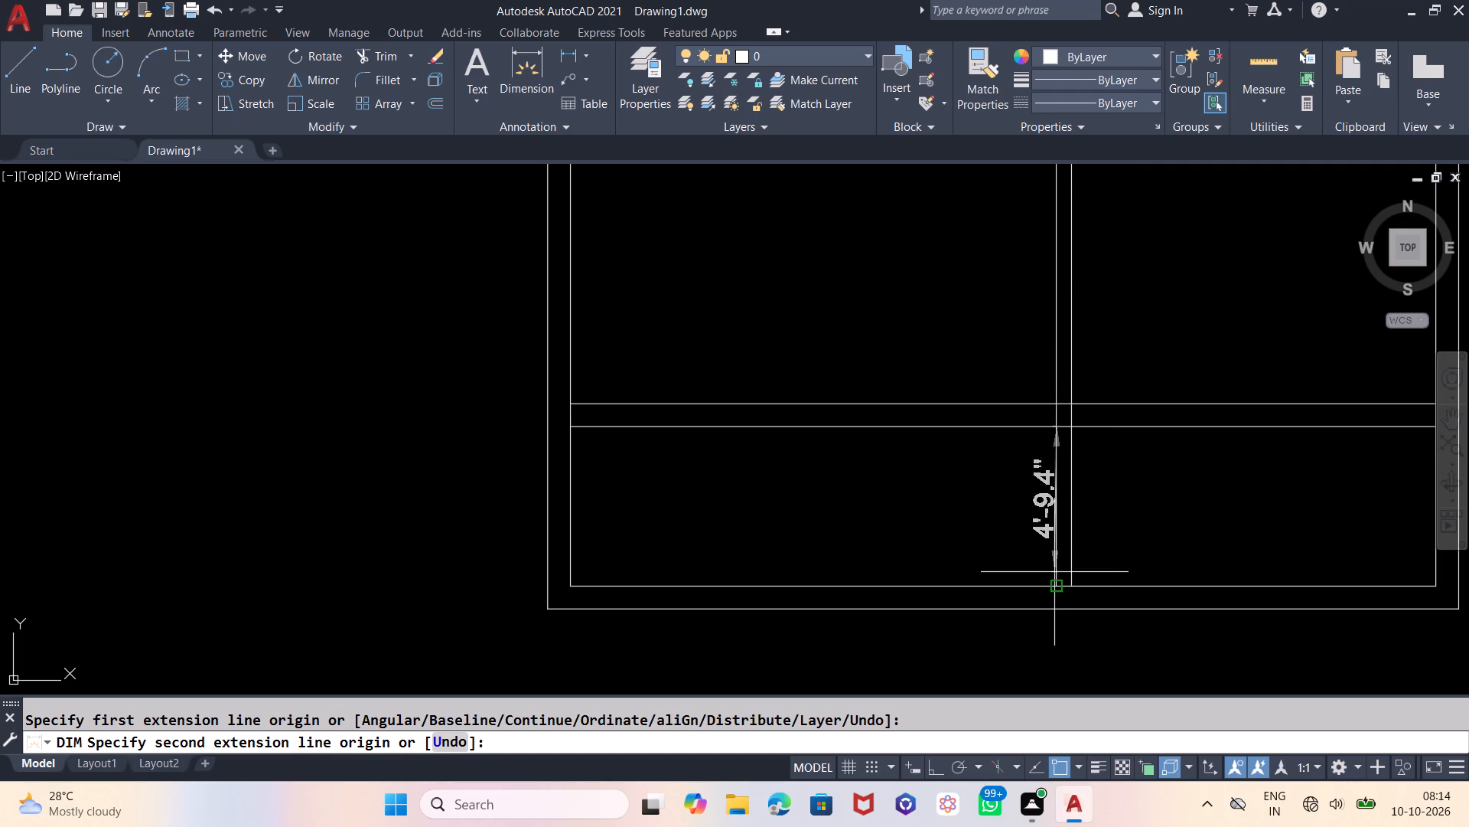
key(Escape)
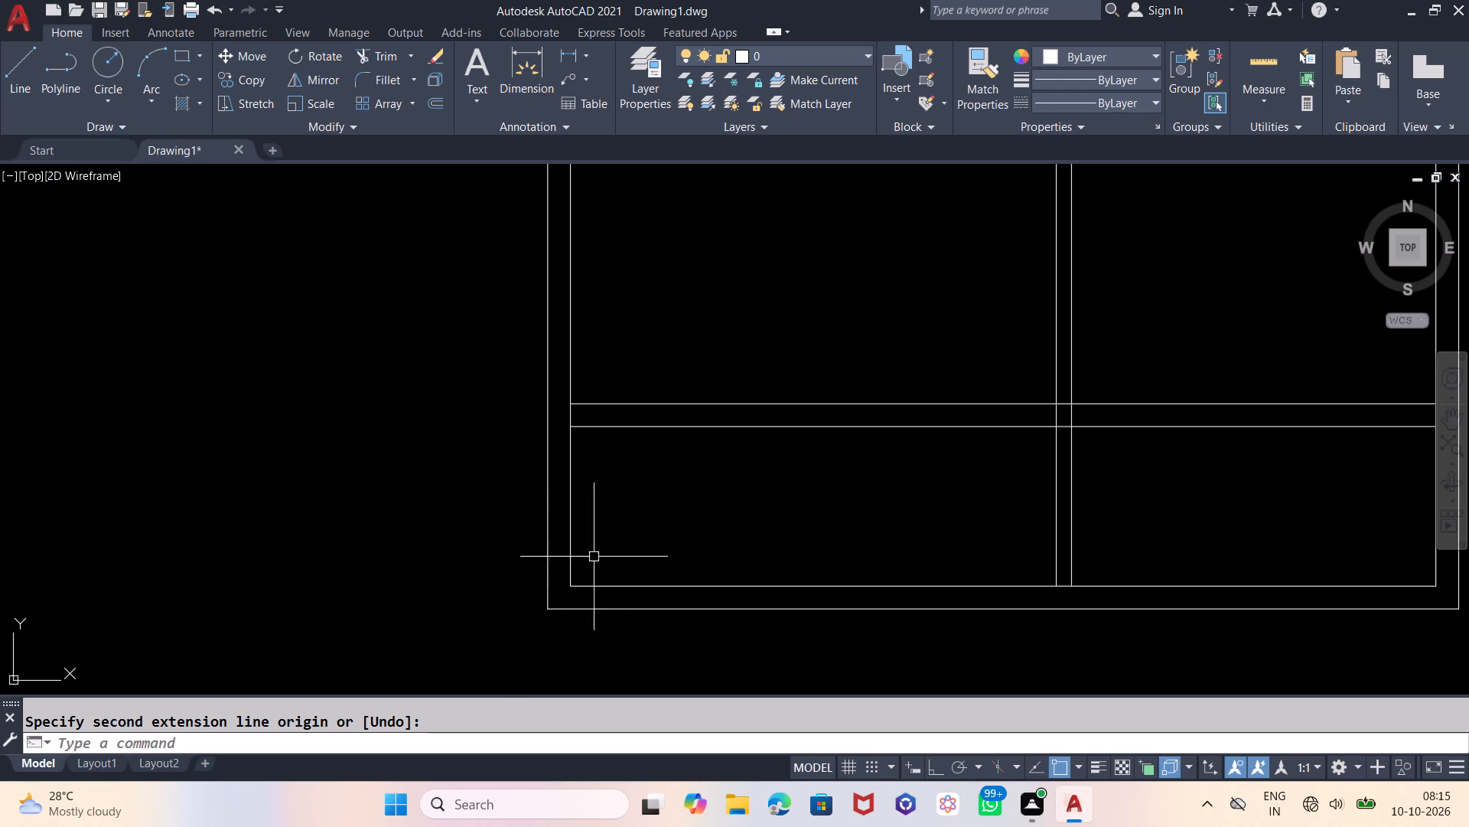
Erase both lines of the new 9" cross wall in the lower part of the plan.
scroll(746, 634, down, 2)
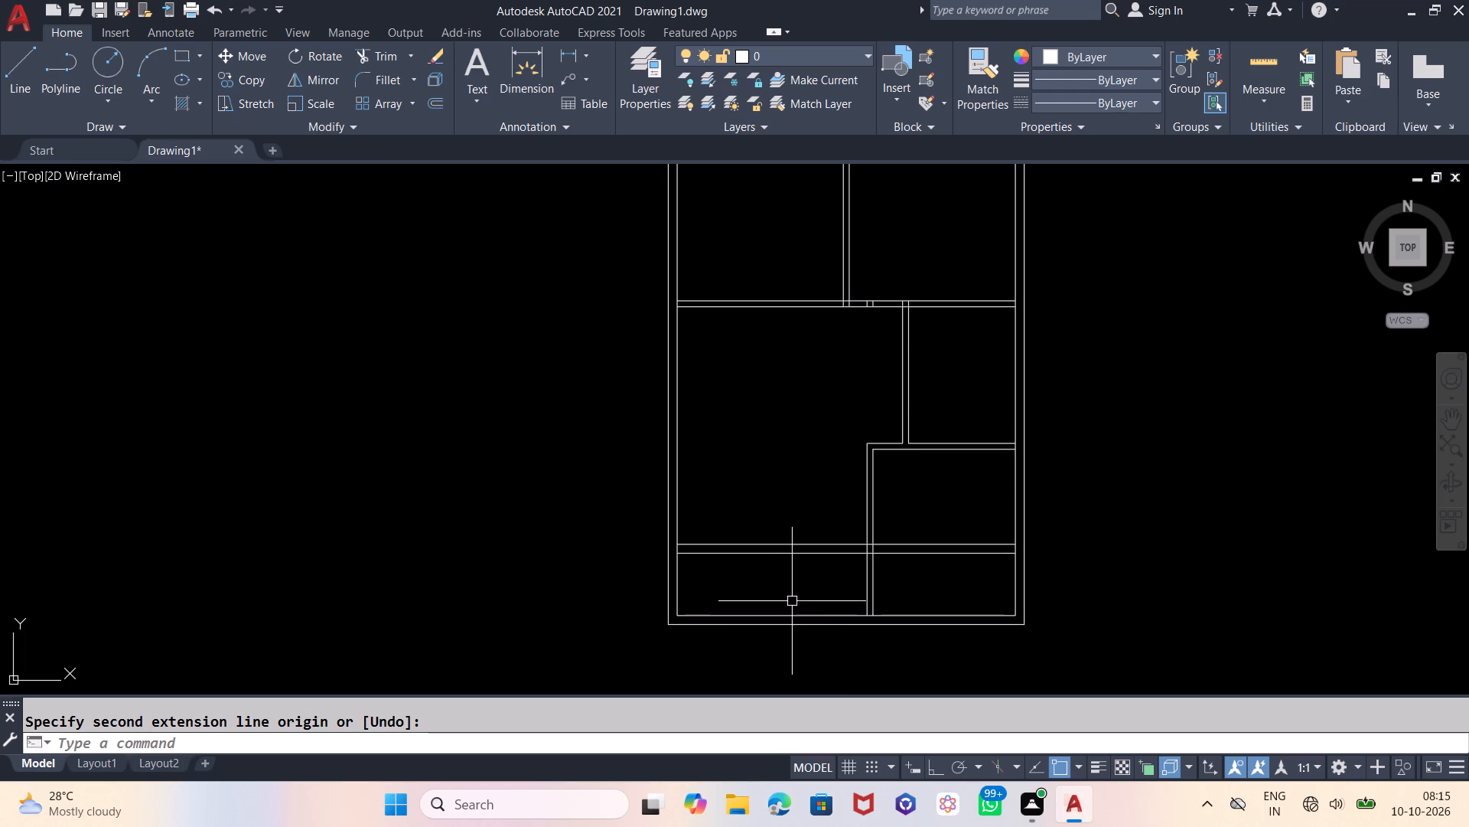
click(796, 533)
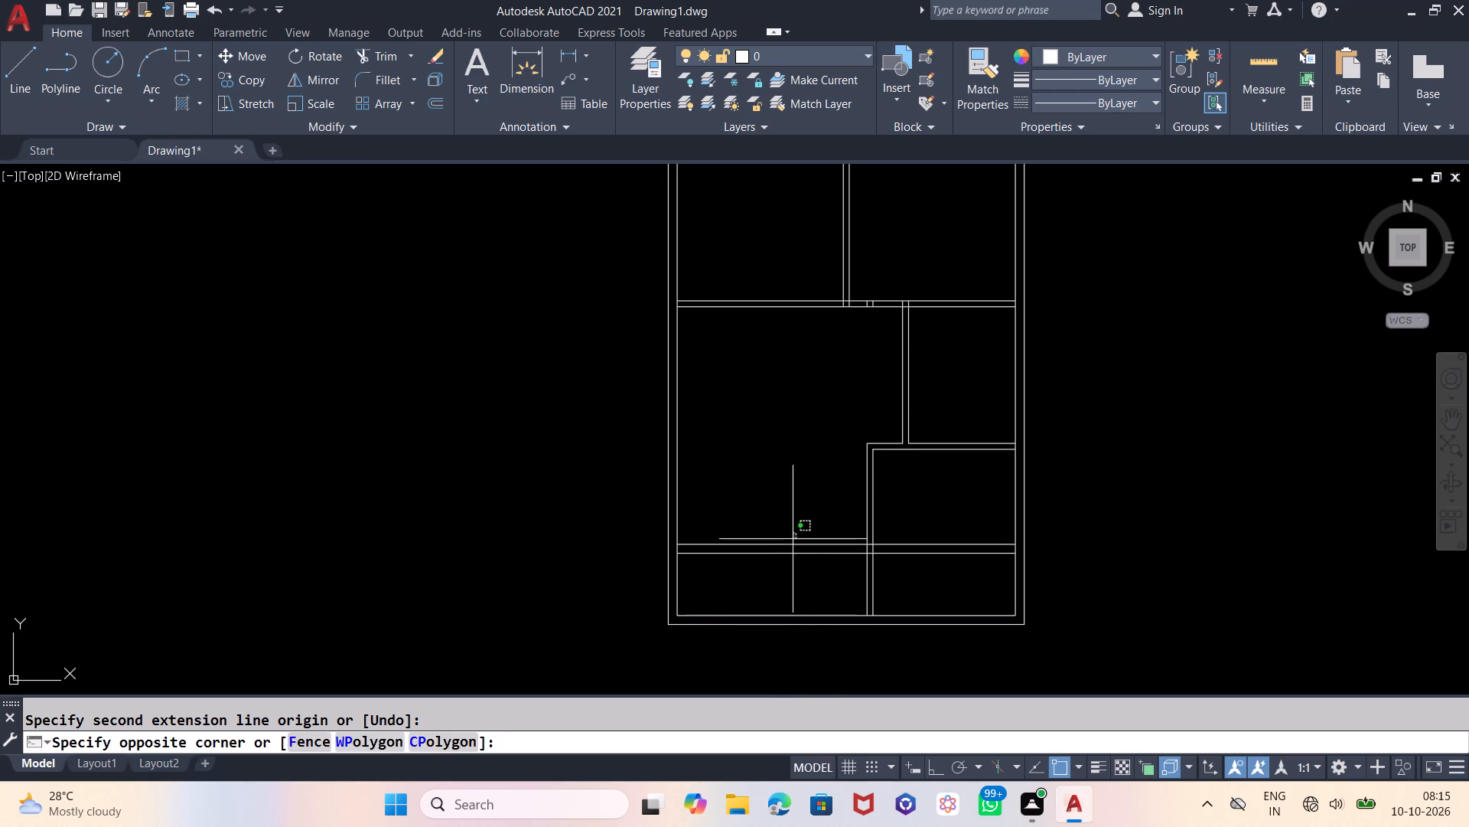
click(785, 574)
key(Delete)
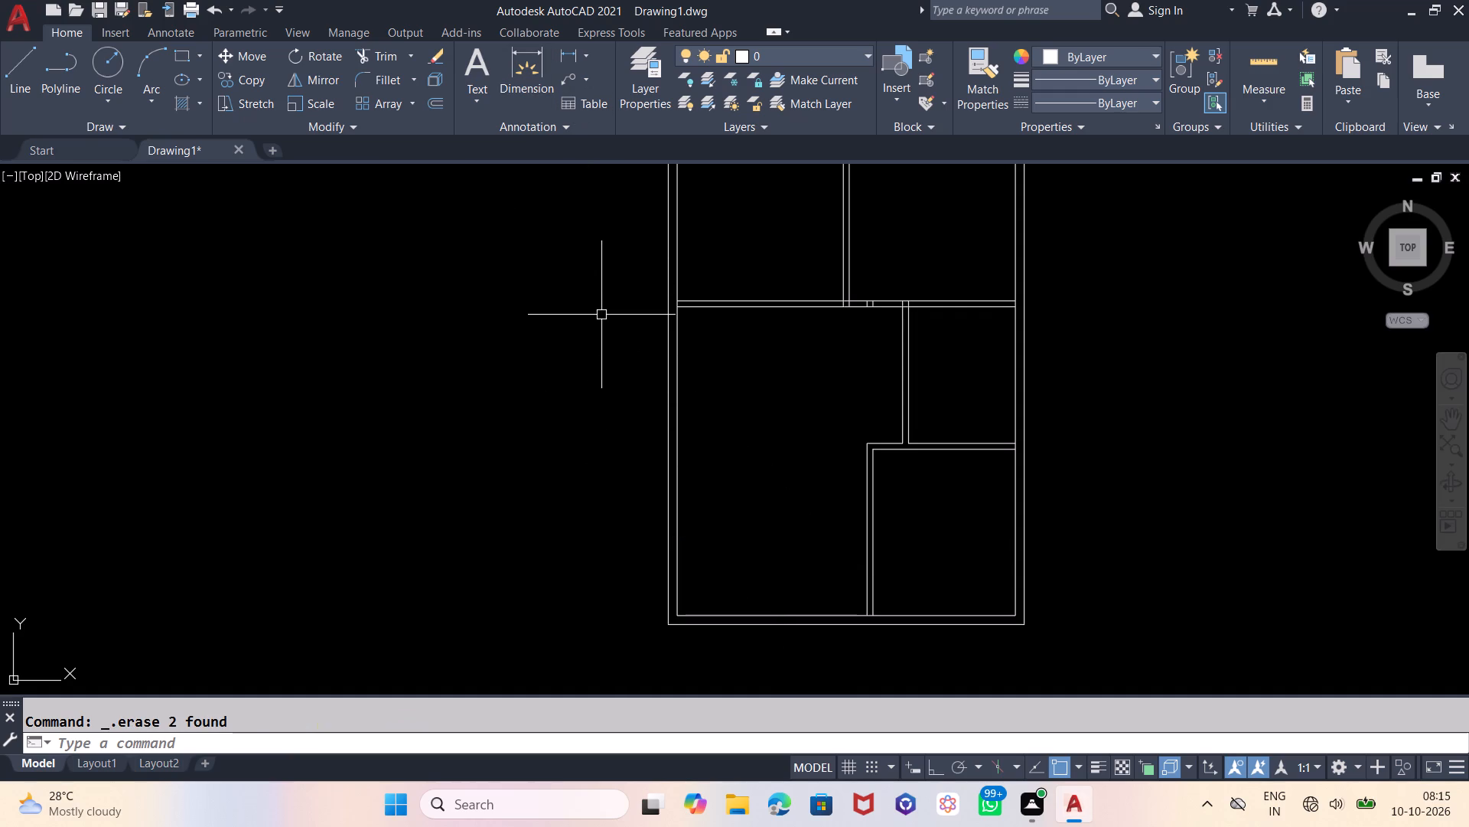
Offset the upper horizontal partition's lower line 18' downward.
key(o)
key(Return)
text(18')
key(Return)
click(718, 309)
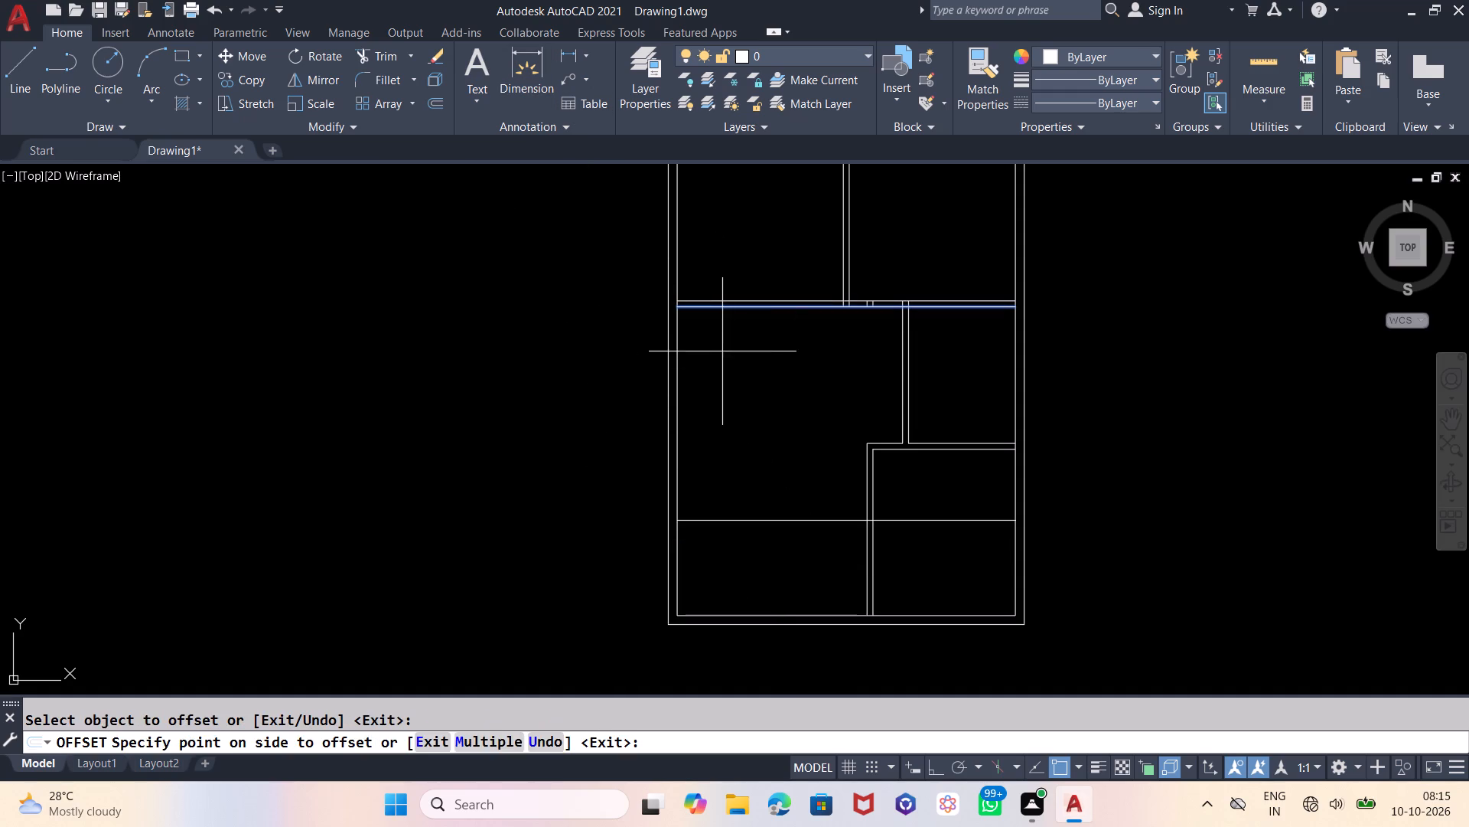
click(726, 361)
key(Escape)
Offset the new lower horizontal line 9" downward to form a cross wall.
key(o)
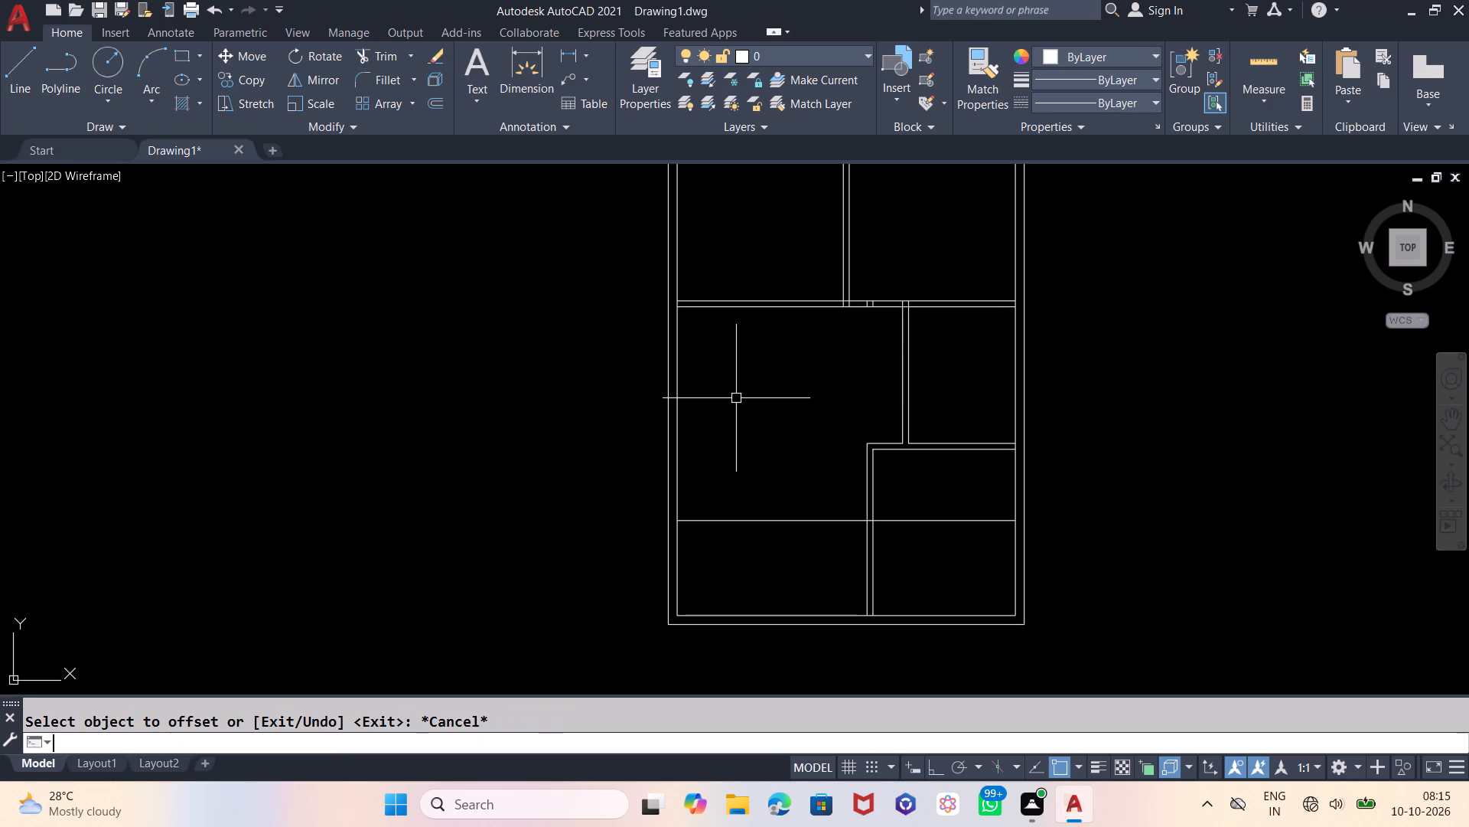
key(Return)
key(9)
key(Return)
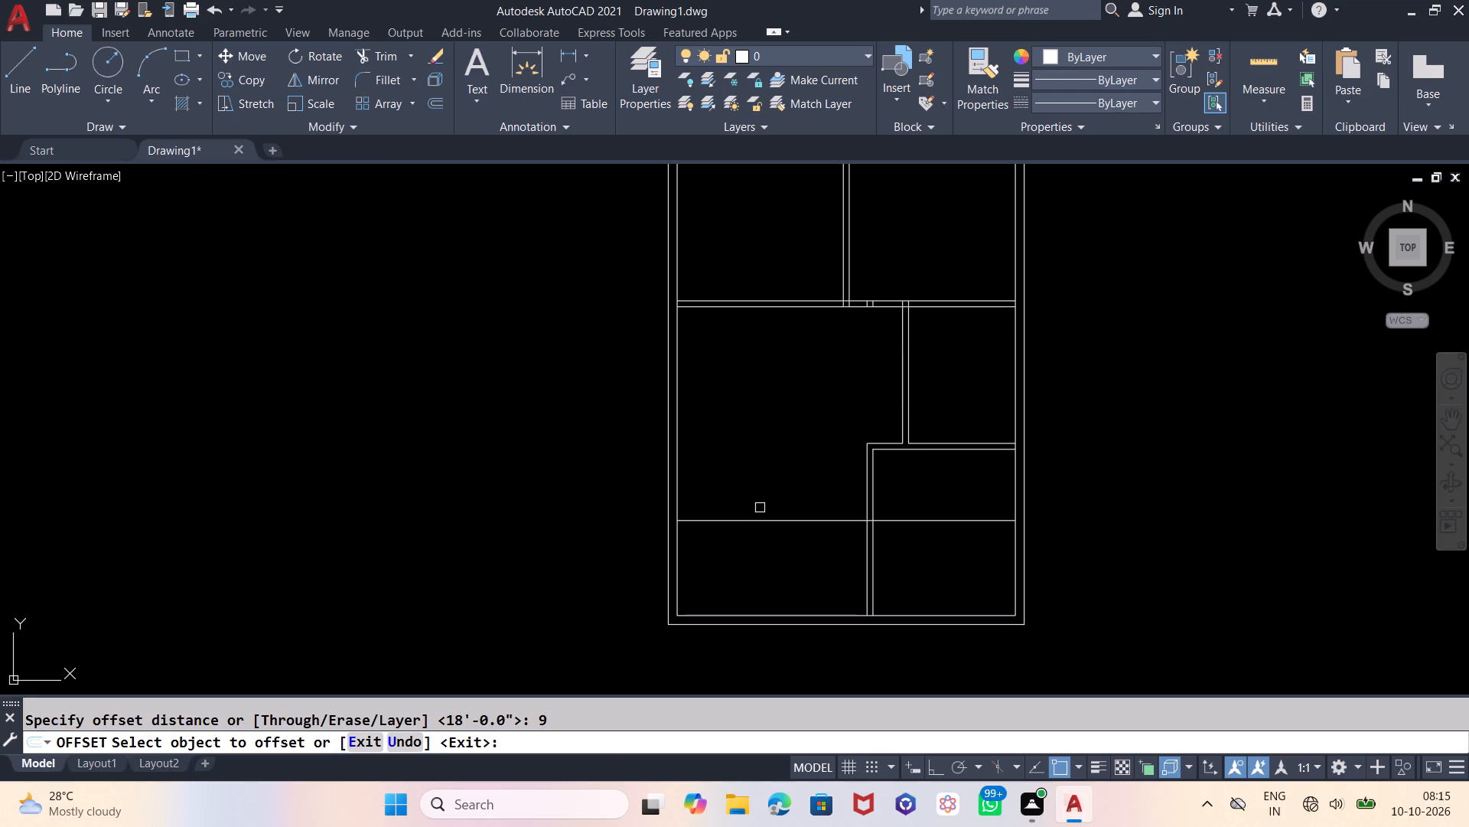
click(761, 519)
click(773, 556)
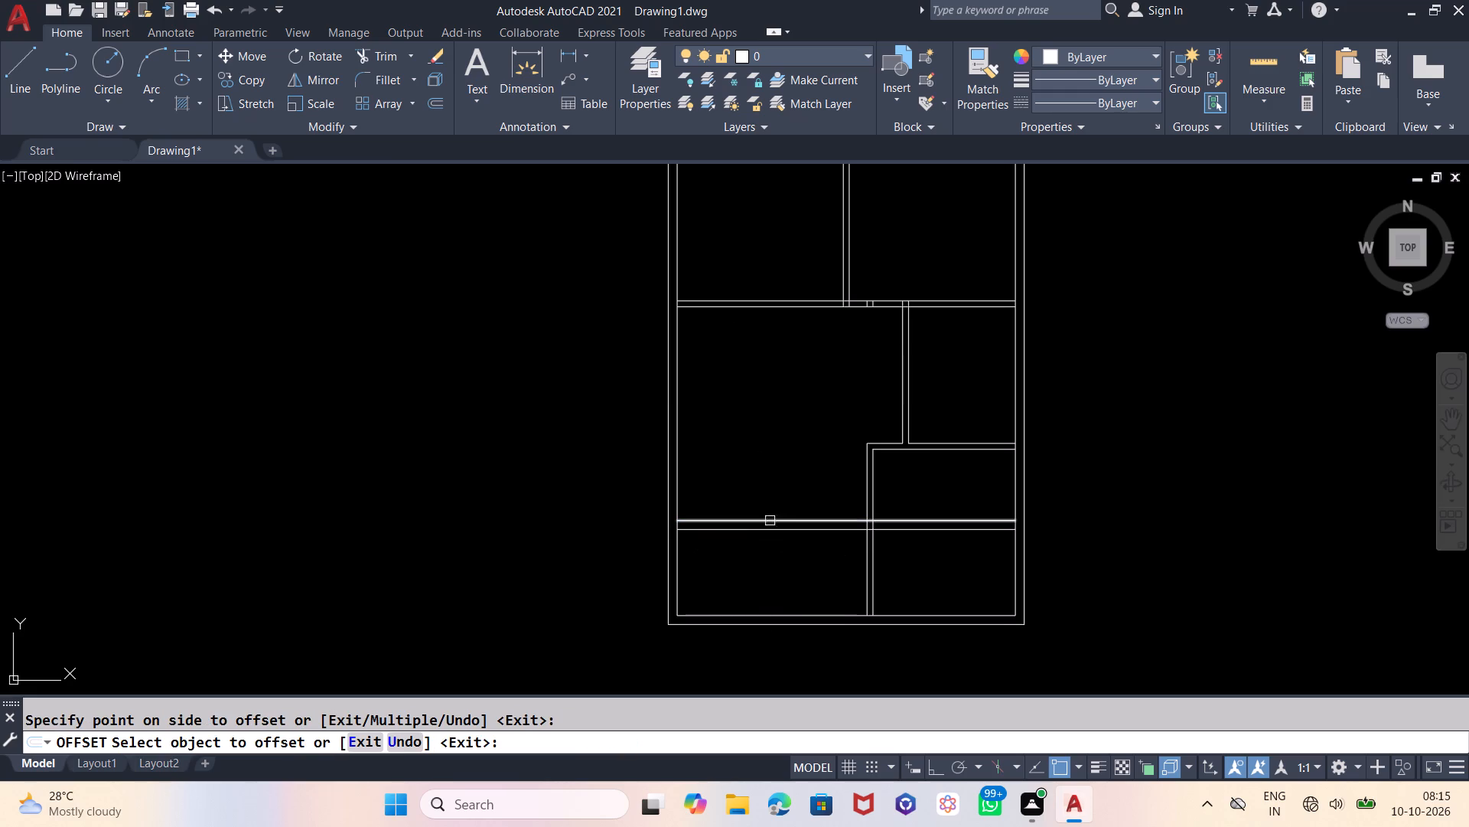
key(Escape)
Trim away both lines of the 9" cross wall inside the bottom-right room.
key(t)
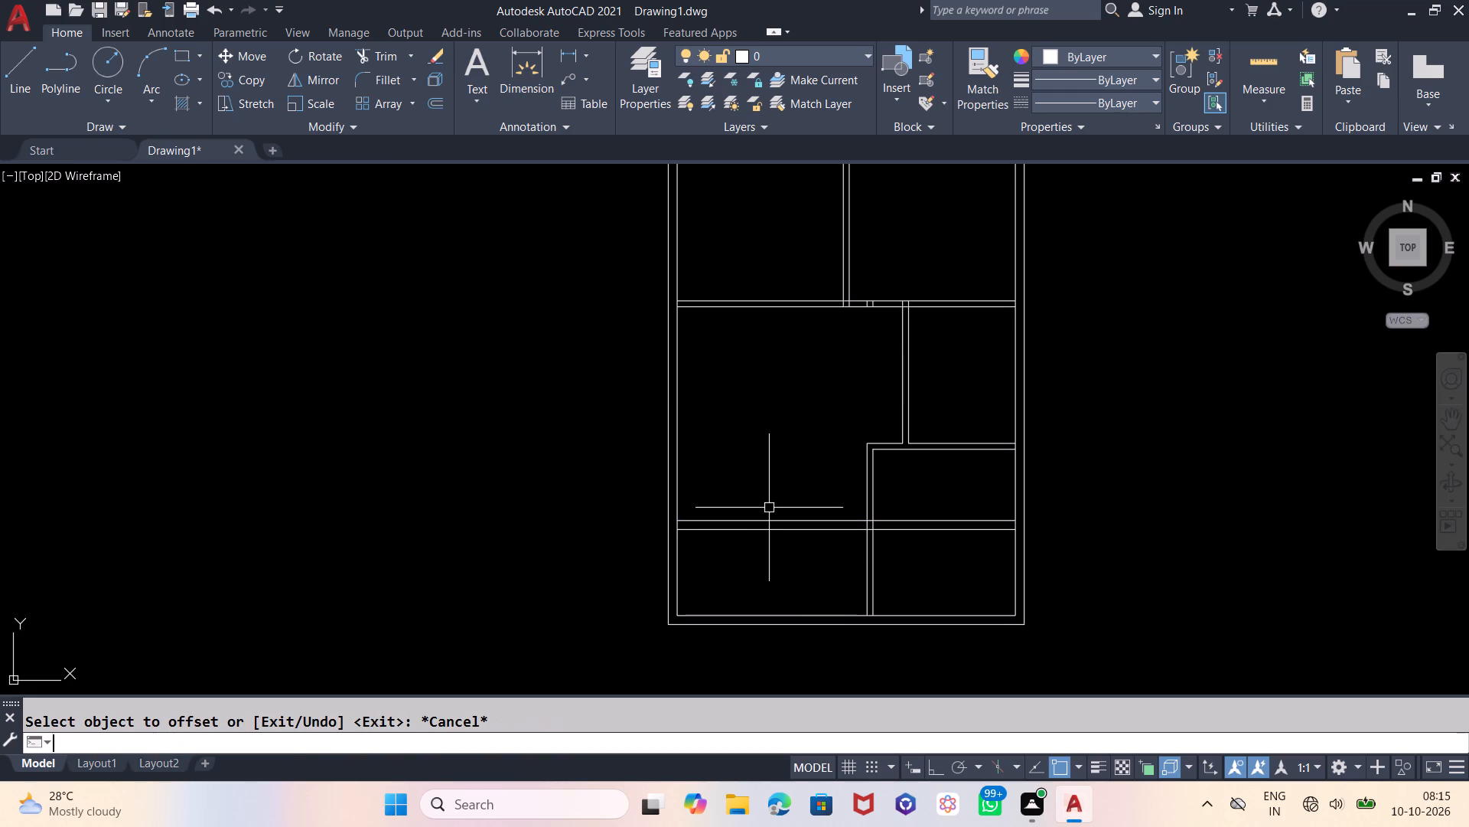
key(r)
key(Return)
key(Return)
drag(917, 498, 922, 551)
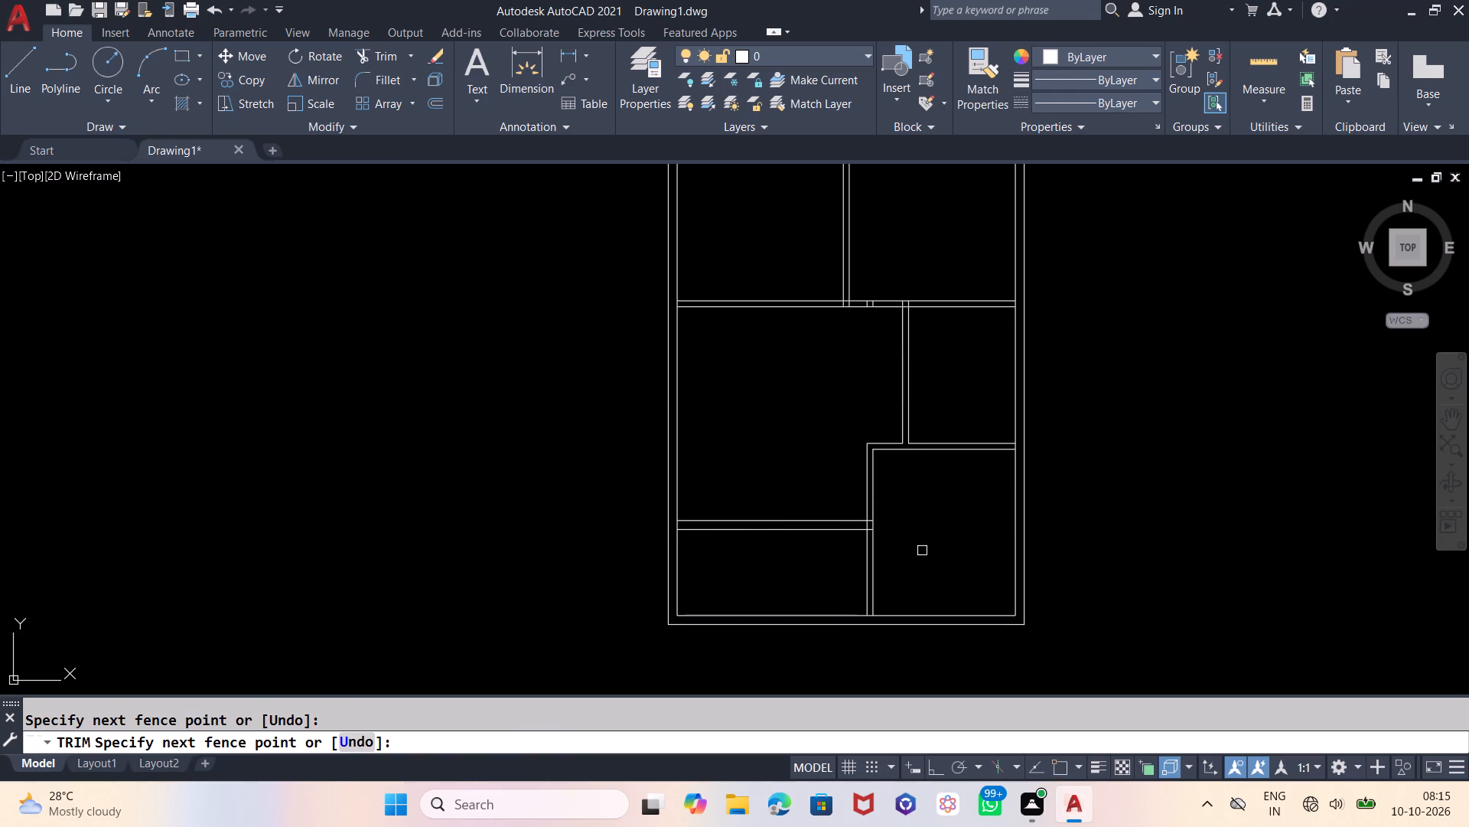
click(926, 571)
key(Escape)
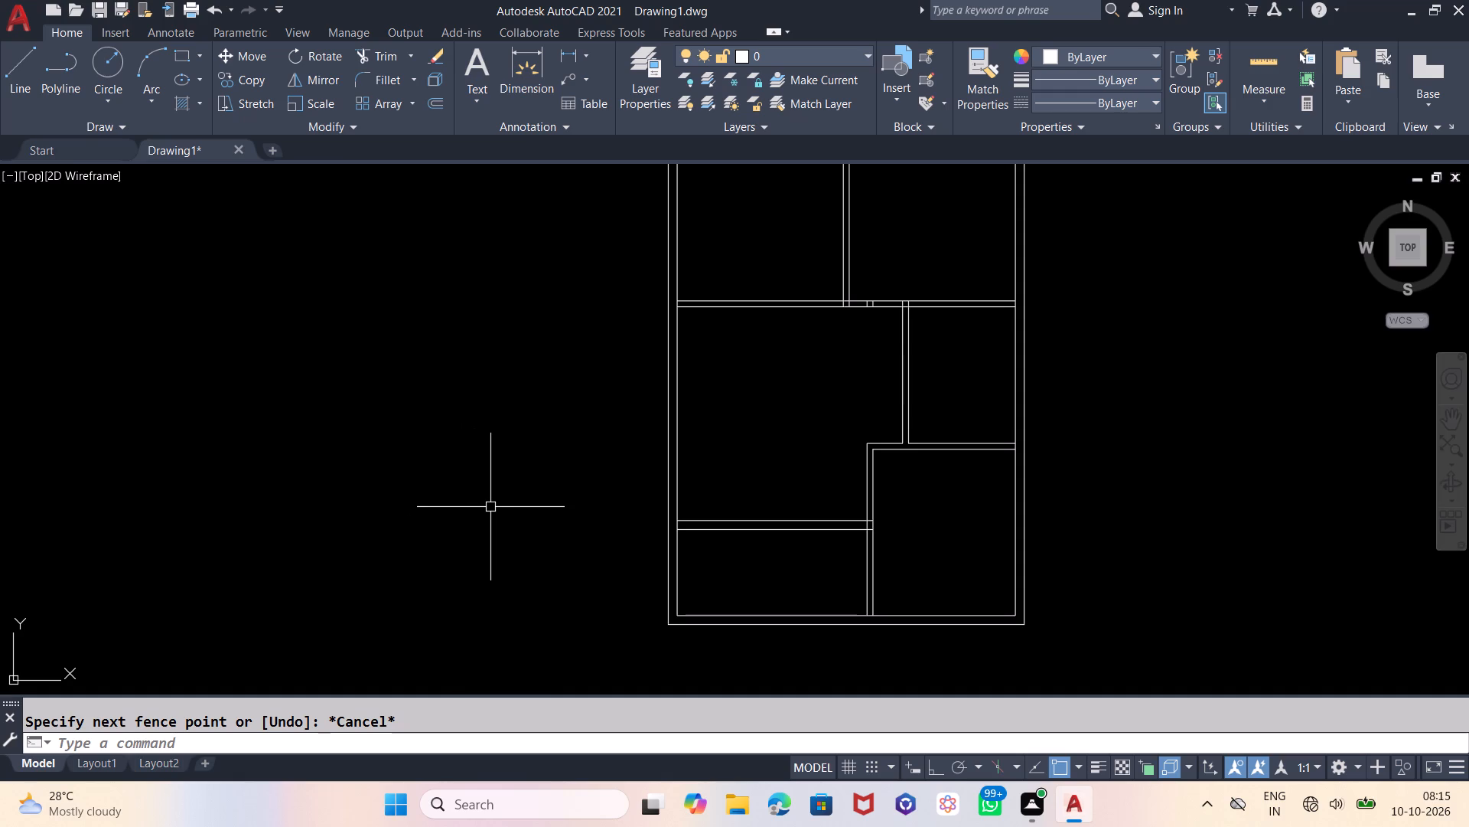
Offset the left line of the central partition above the upper horizontal partition 5" to the left.
key(o)
key(Return)
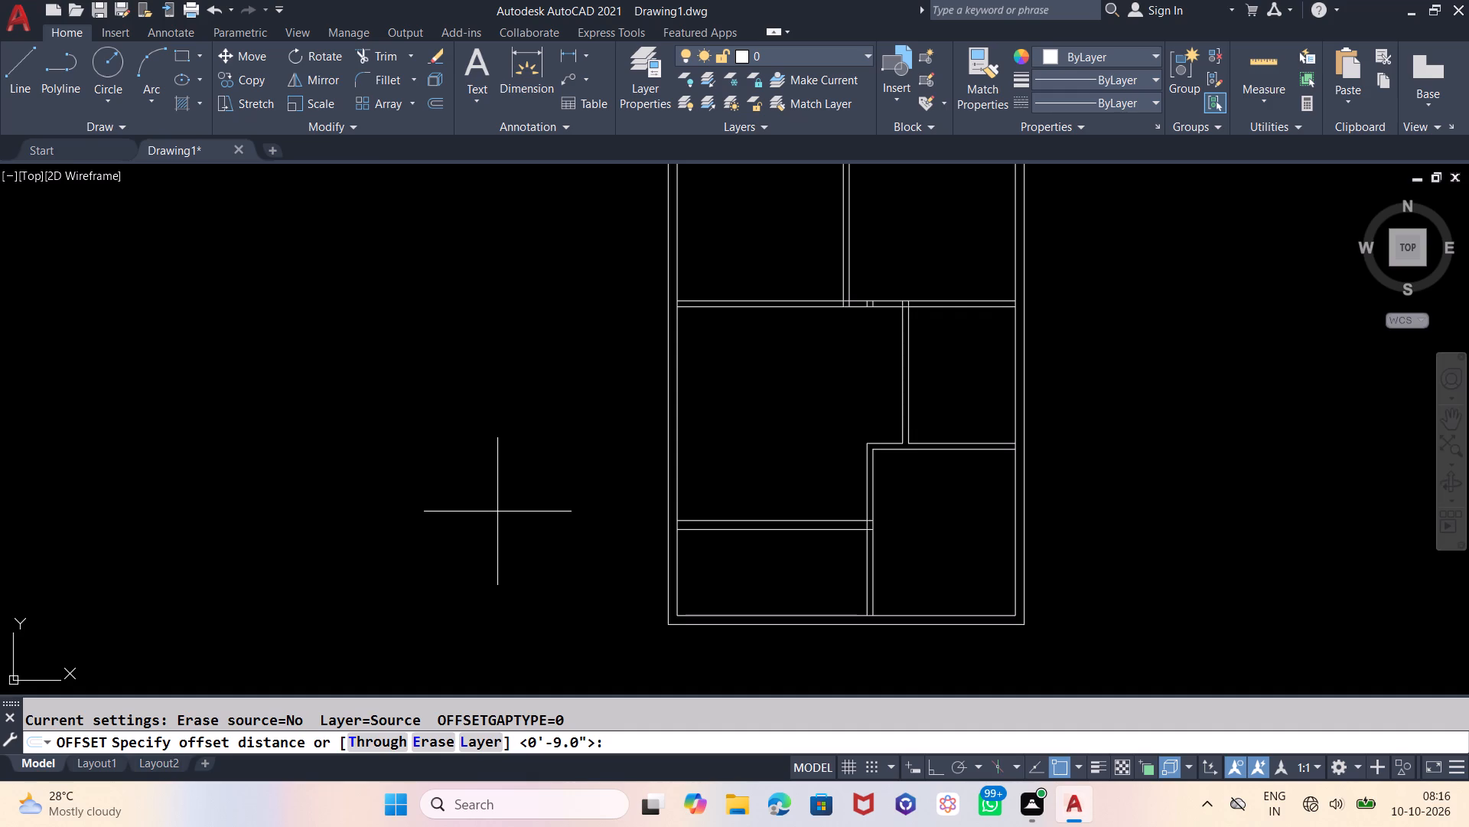
key(5)
key(Return)
scroll(802, 304, up, 3)
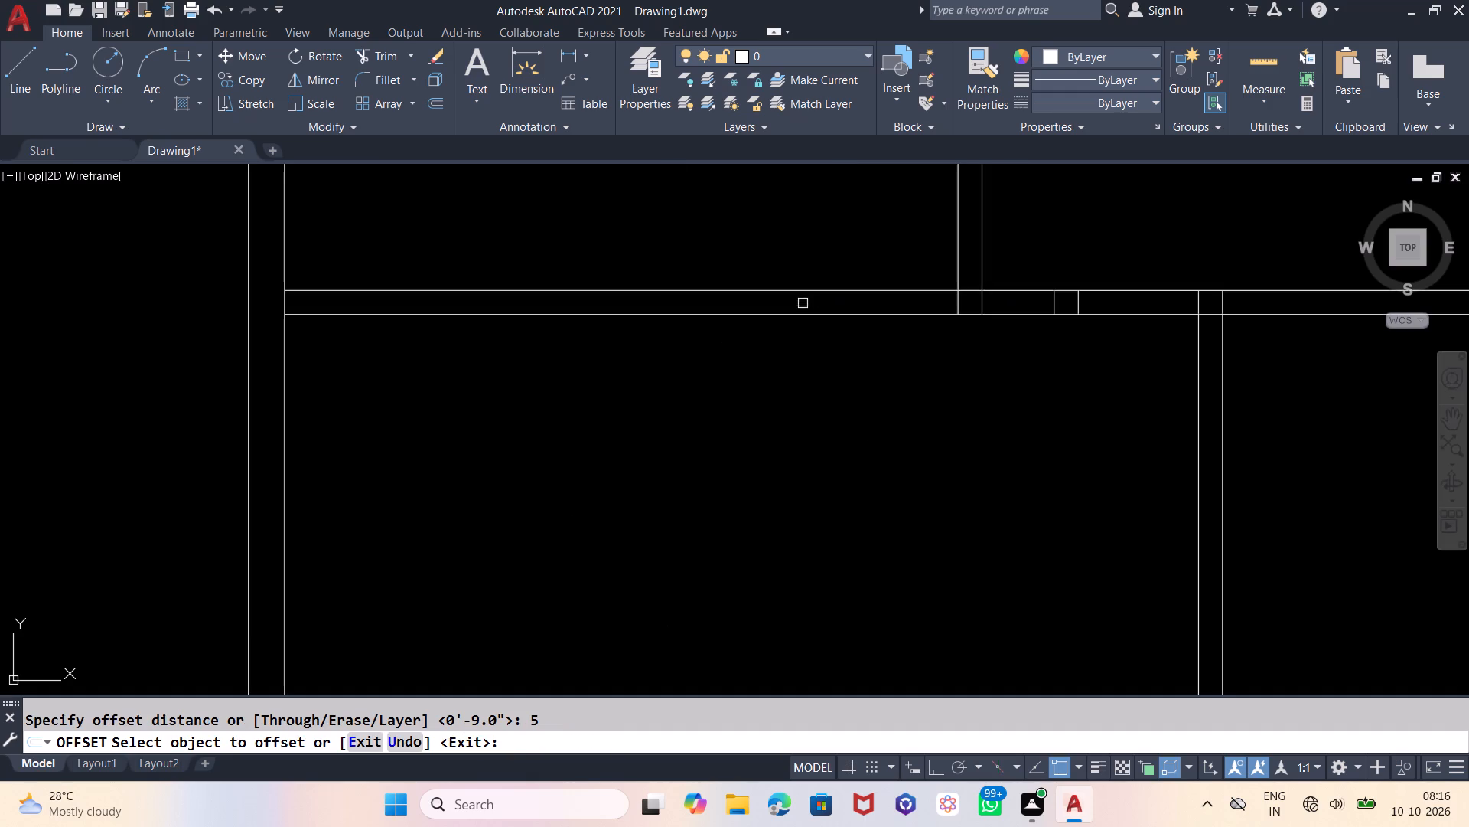
click(958, 243)
click(912, 249)
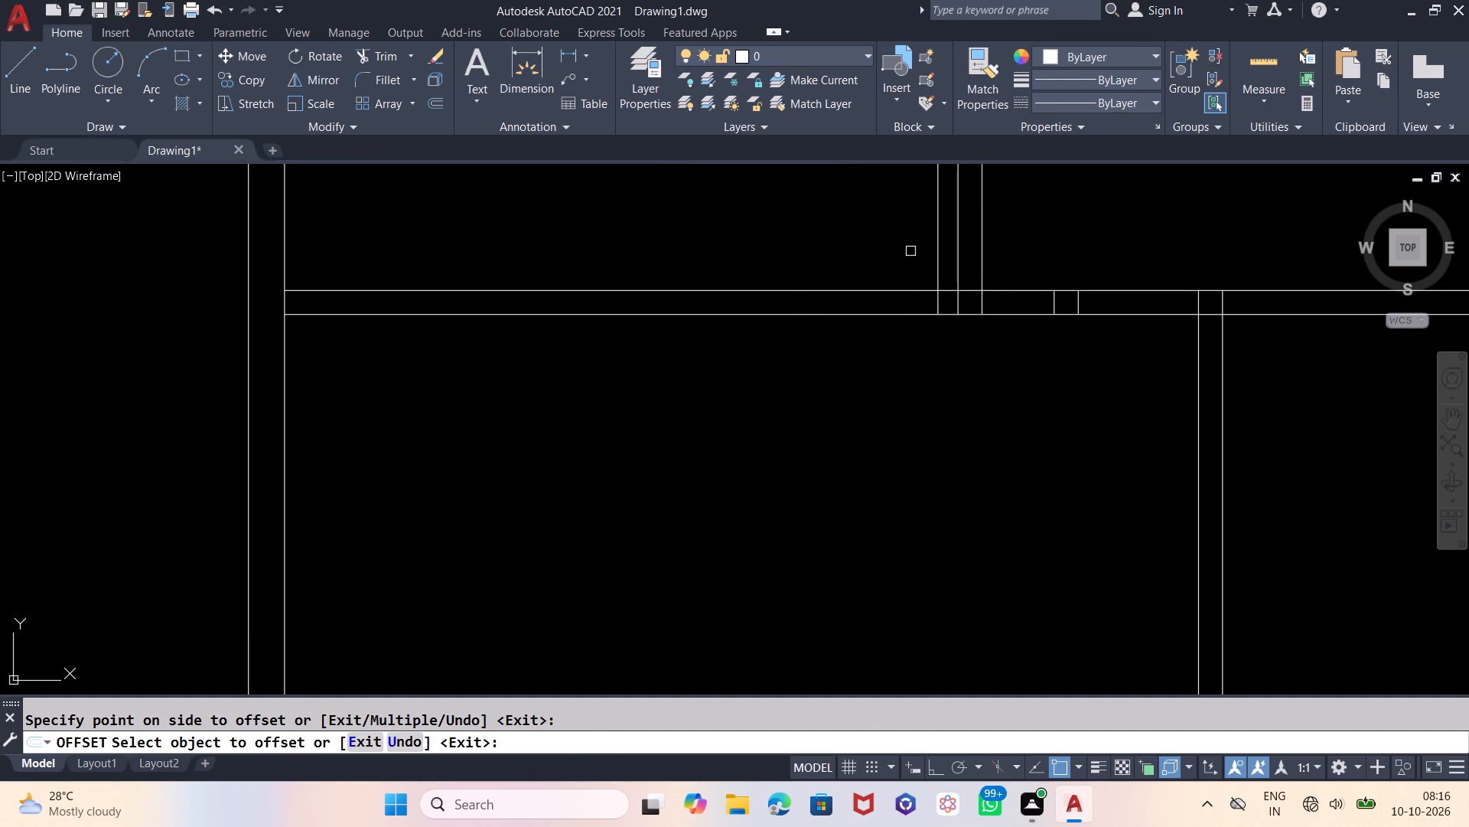
key(Escape)
Offset the new vertical line beside the central partition 3' to the left.
key(o)
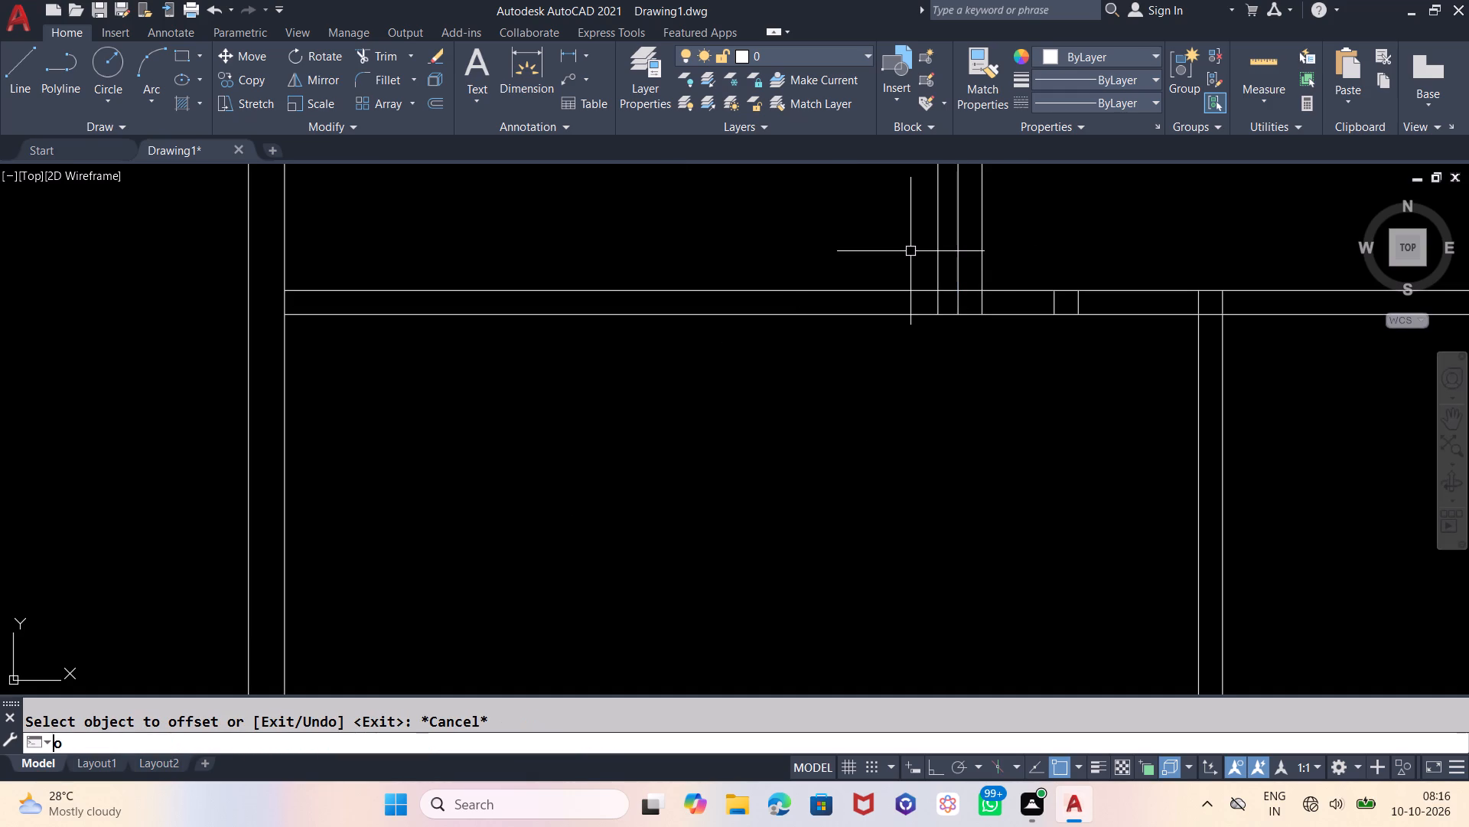
key(Return)
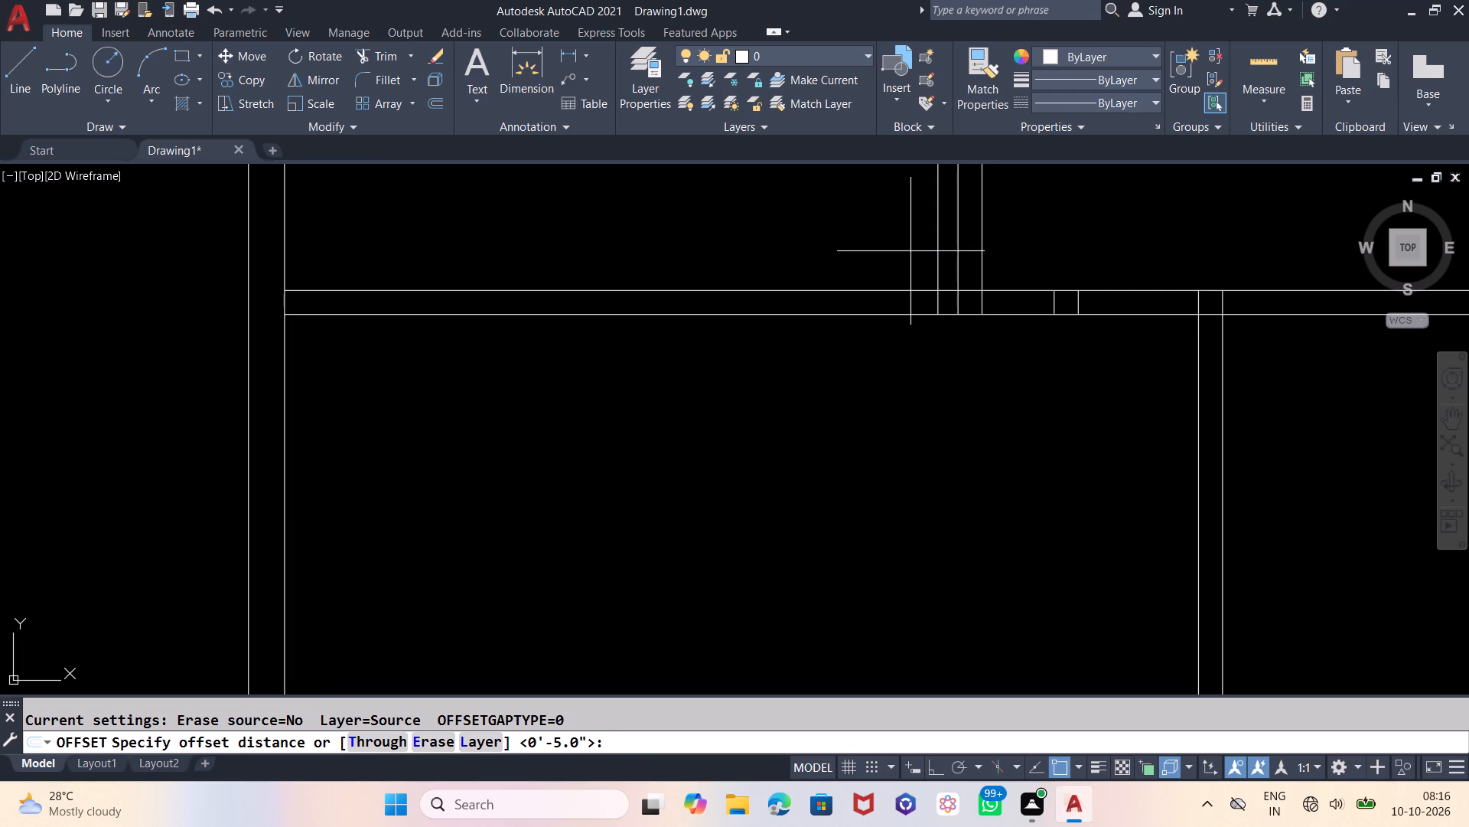
text(3')
key(Return)
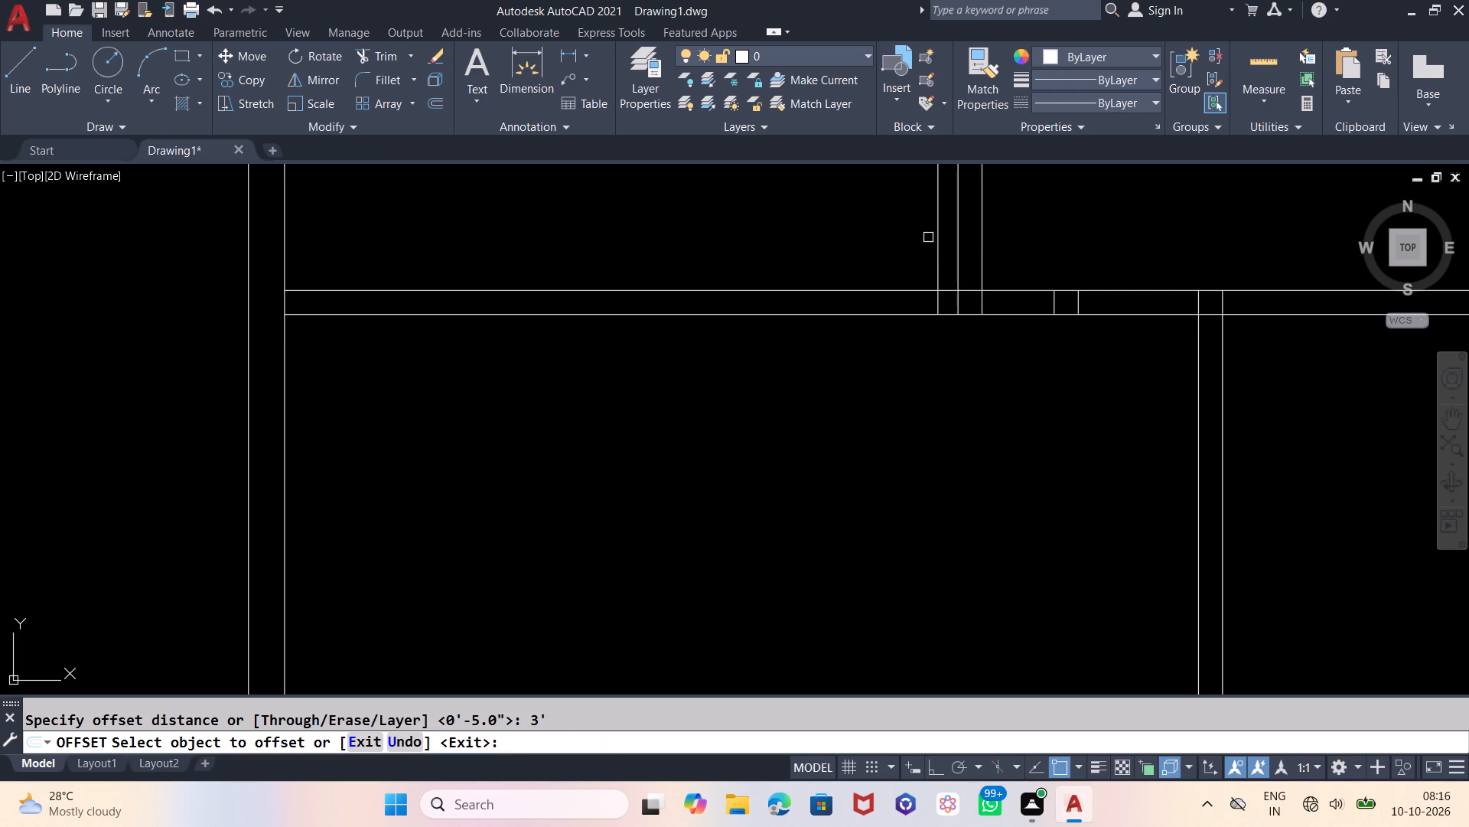
click(938, 221)
click(668, 267)
key(Escape)
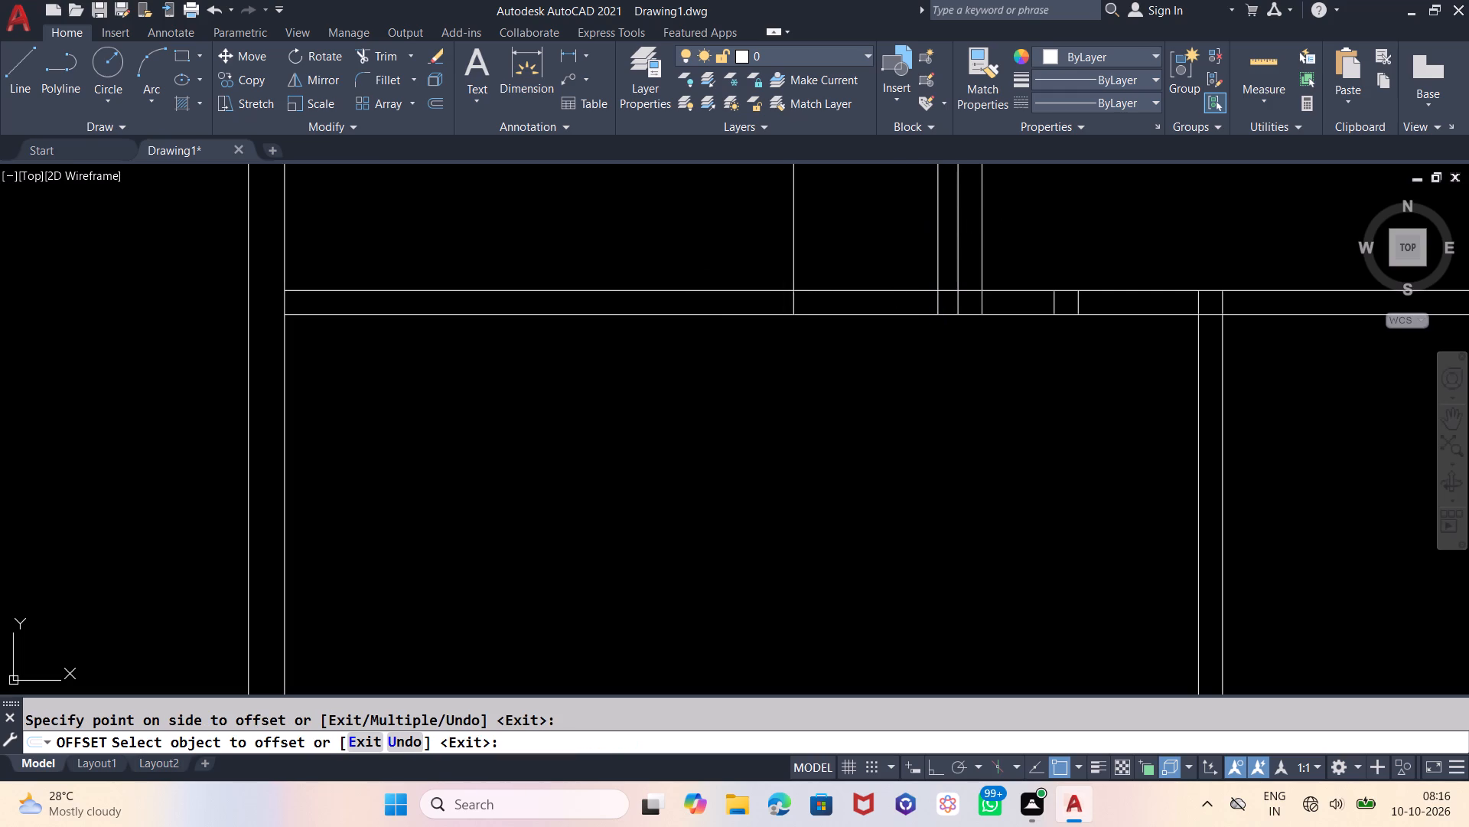
Erase the two short leftover vertical segments inside the upper horizontal partition, between the central and third vertical partitions.
scroll(666, 295, down, 1)
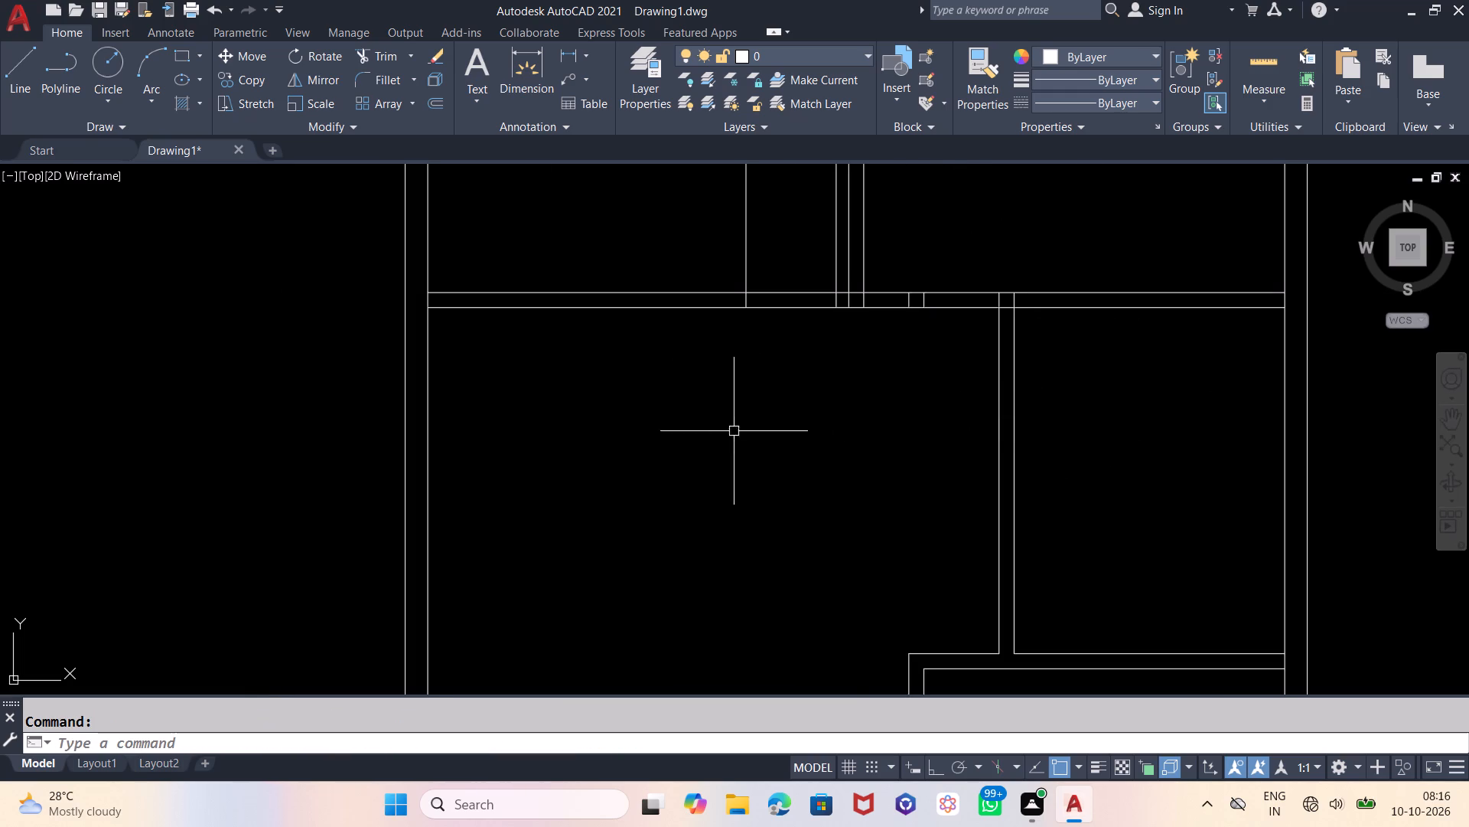
scroll(733, 432, down, 2)
scroll(767, 372, up, 2)
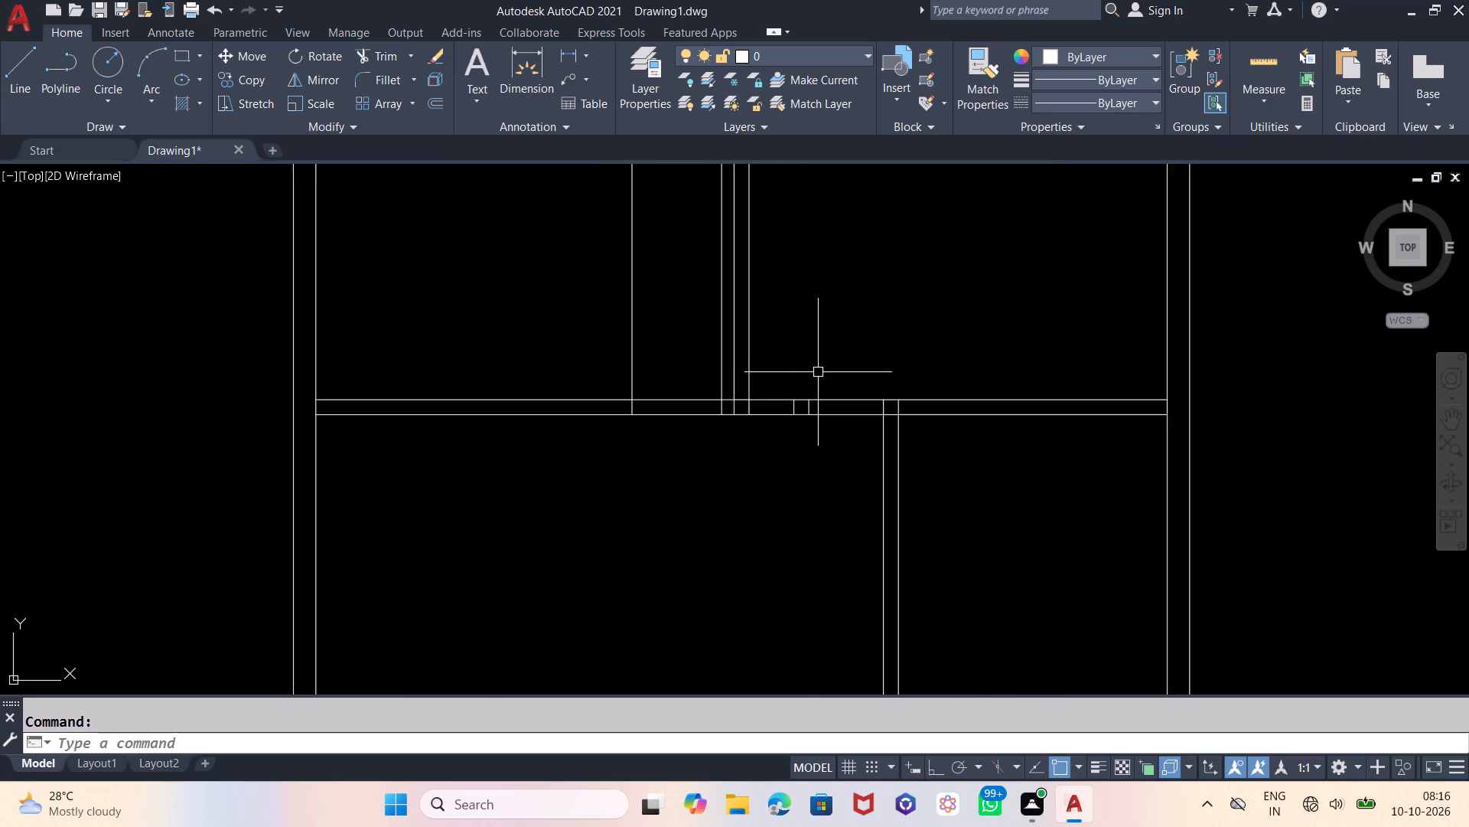
scroll(818, 373, up, 2)
click(788, 453)
click(751, 461)
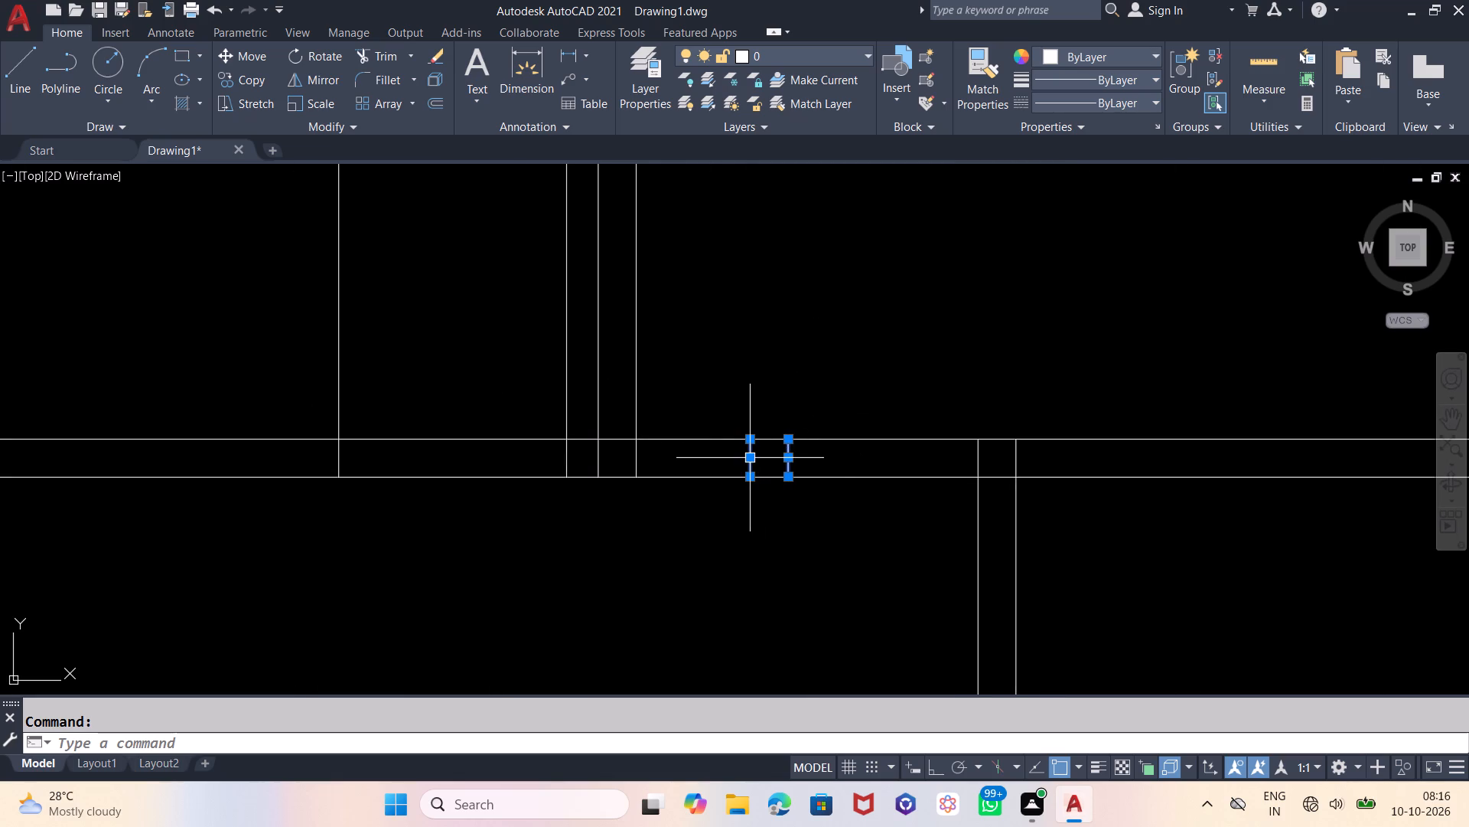
key(Delete)
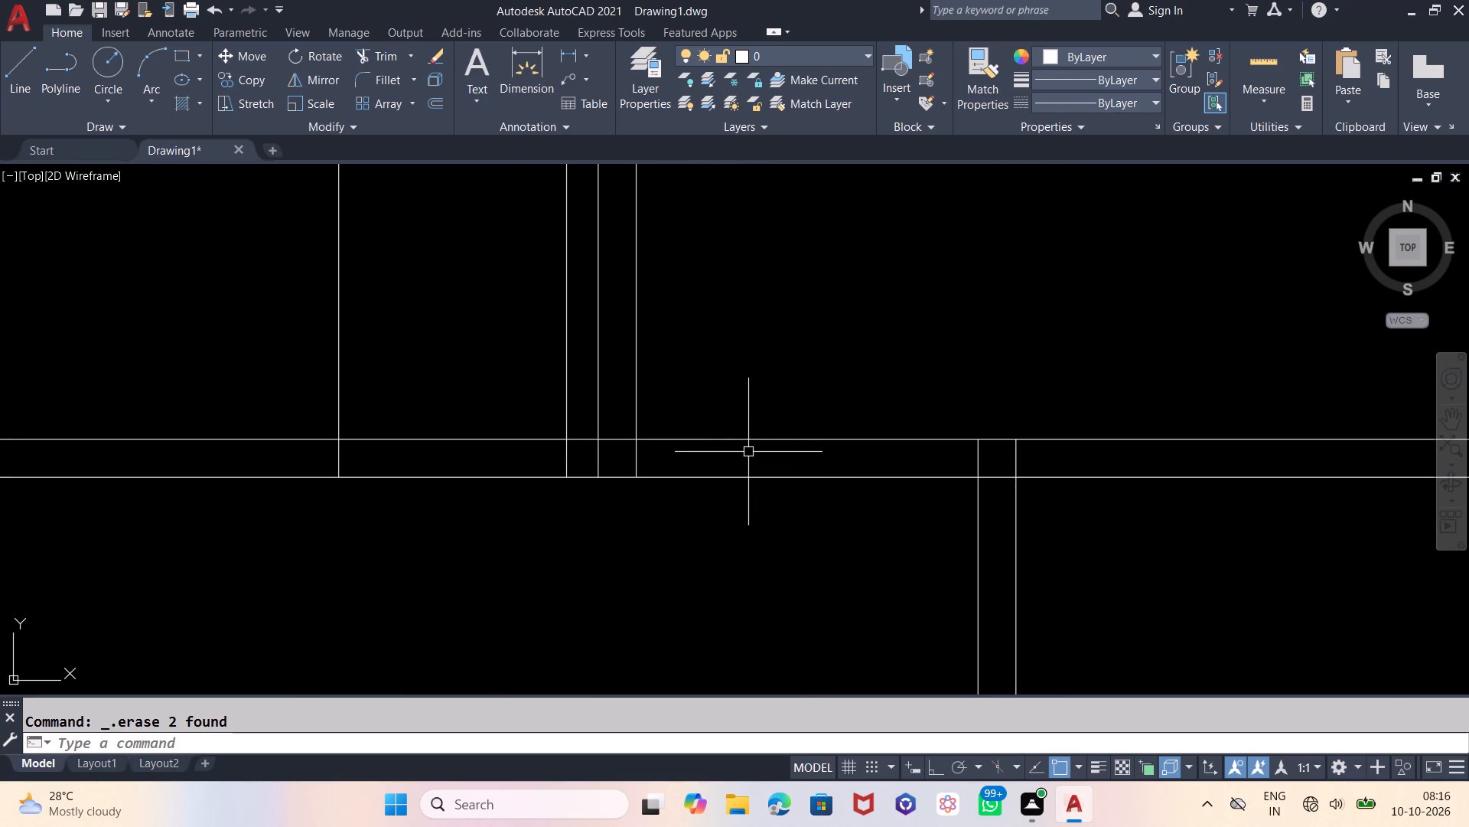
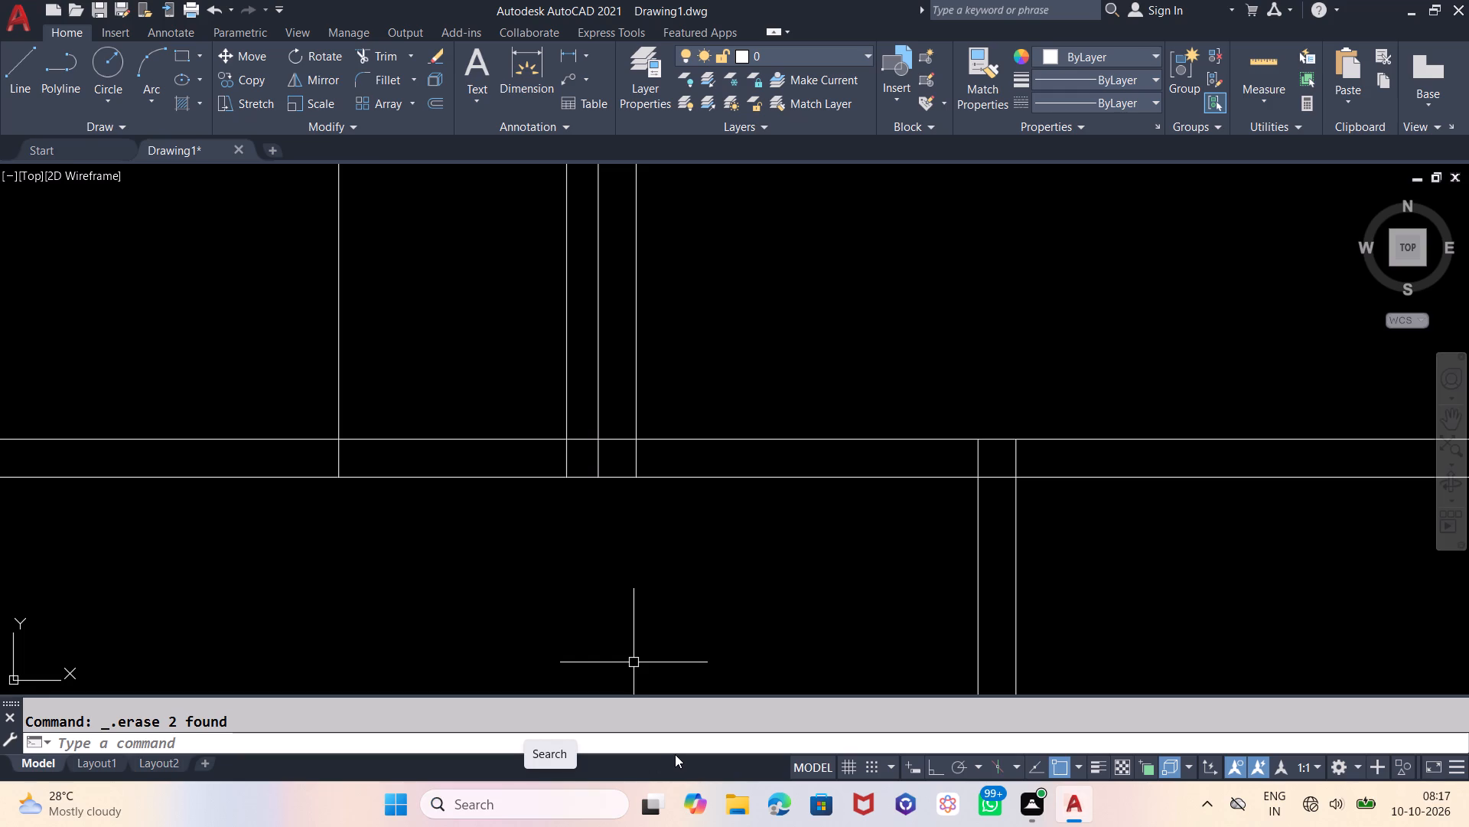
Trim both lines of the upper horizontal partition between the two offset verticals to open the 3' gap left of the central partition.
scroll(675, 754, down, 5)
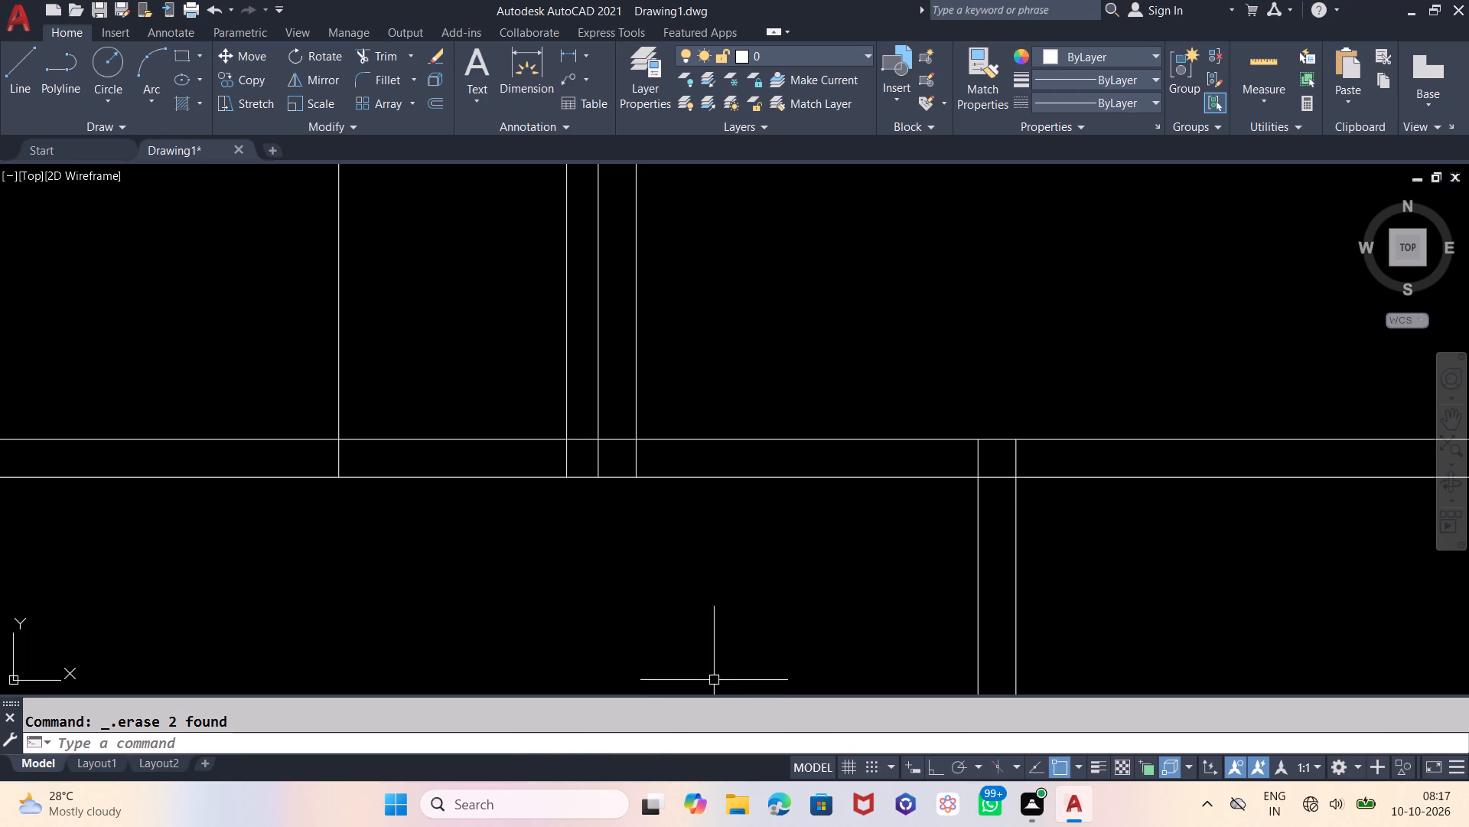
scroll(726, 645, down, 6)
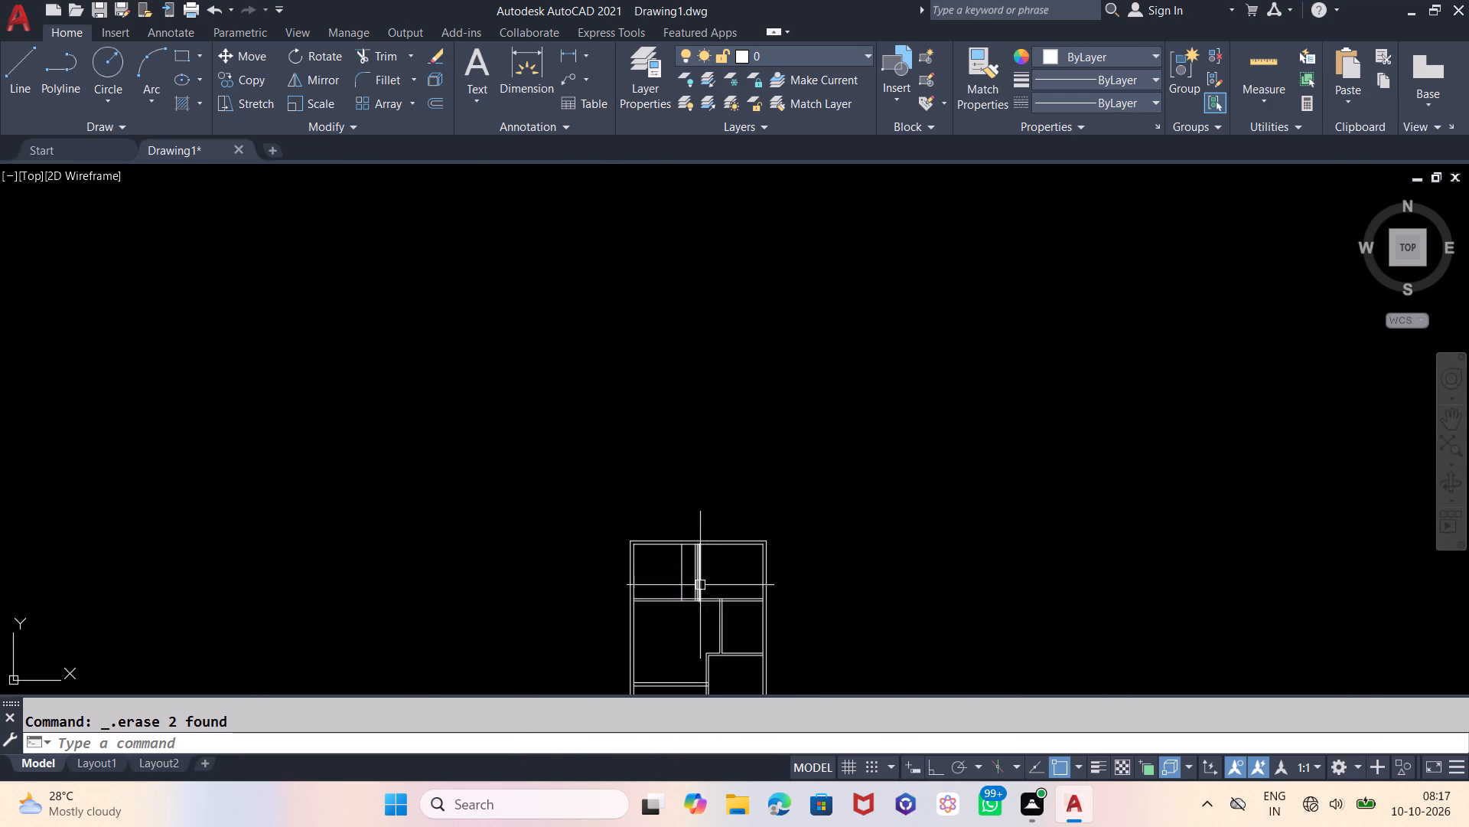
scroll(703, 539, down, 2)
scroll(710, 575, up, 3)
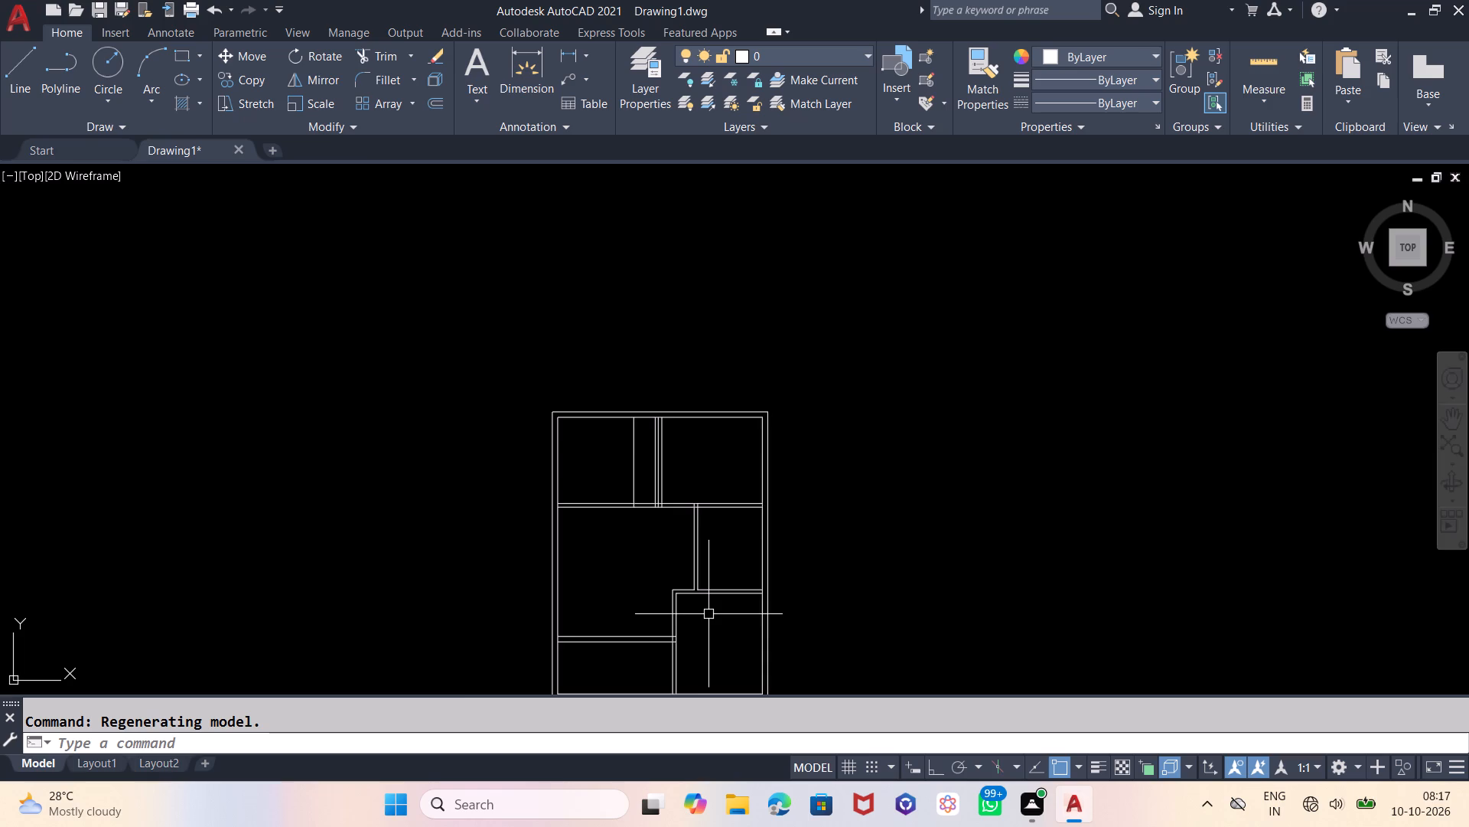
scroll(708, 616, up, 1)
scroll(708, 551, down, 1)
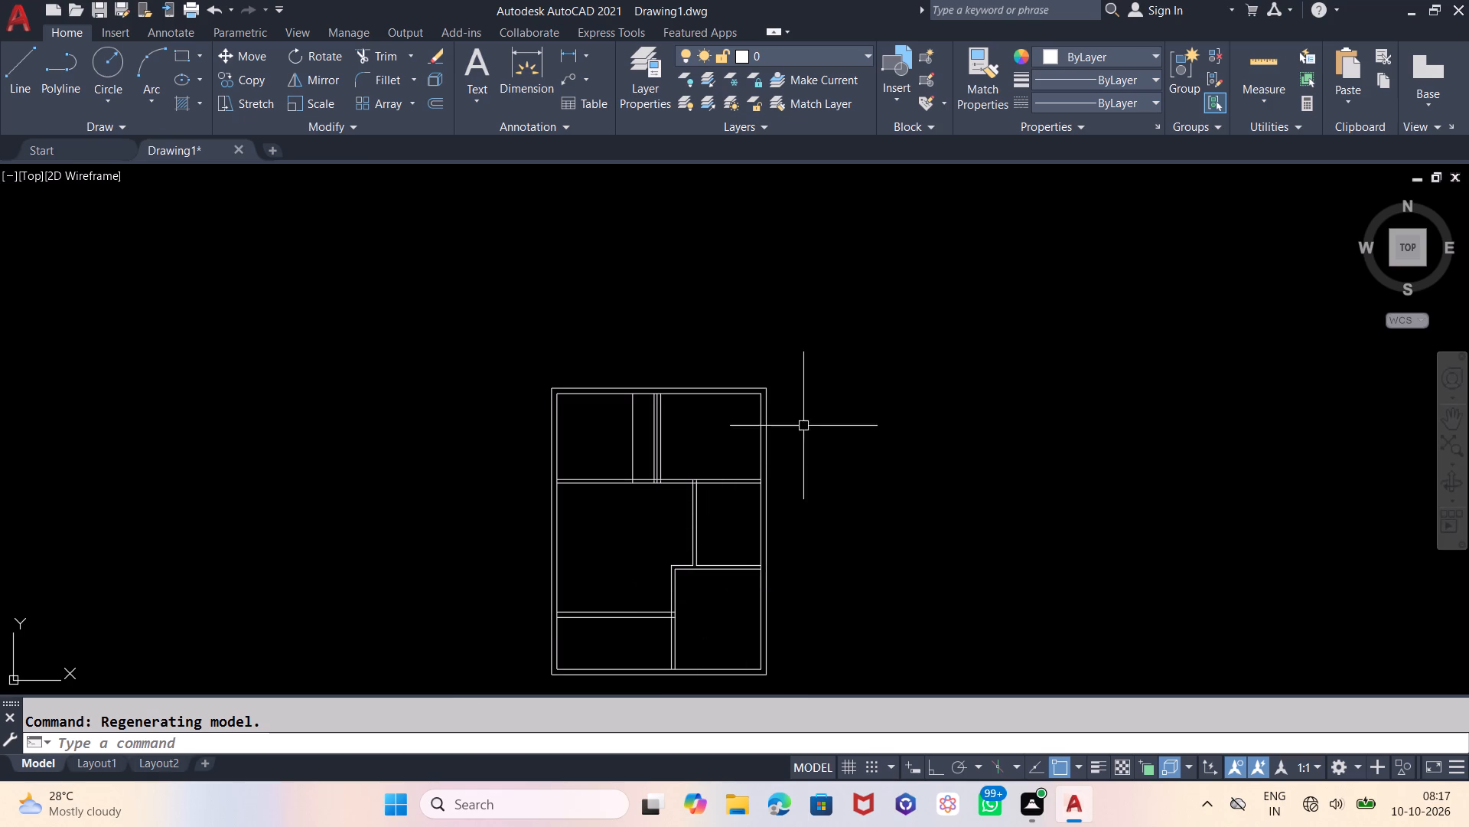
scroll(829, 380, down, 2)
scroll(784, 511, up, 2)
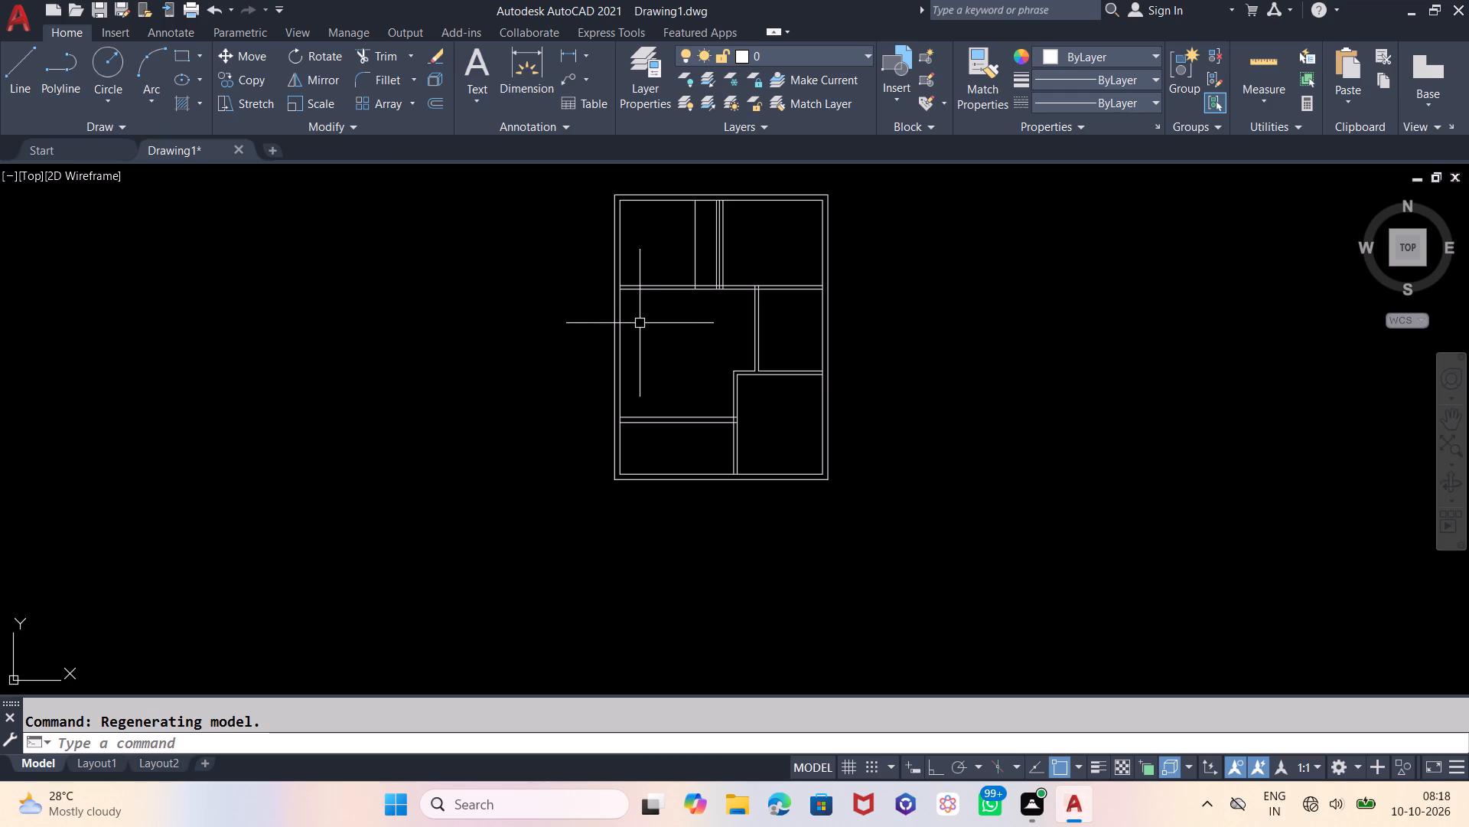
key(t)
key(r)
key(Return)
key(Return)
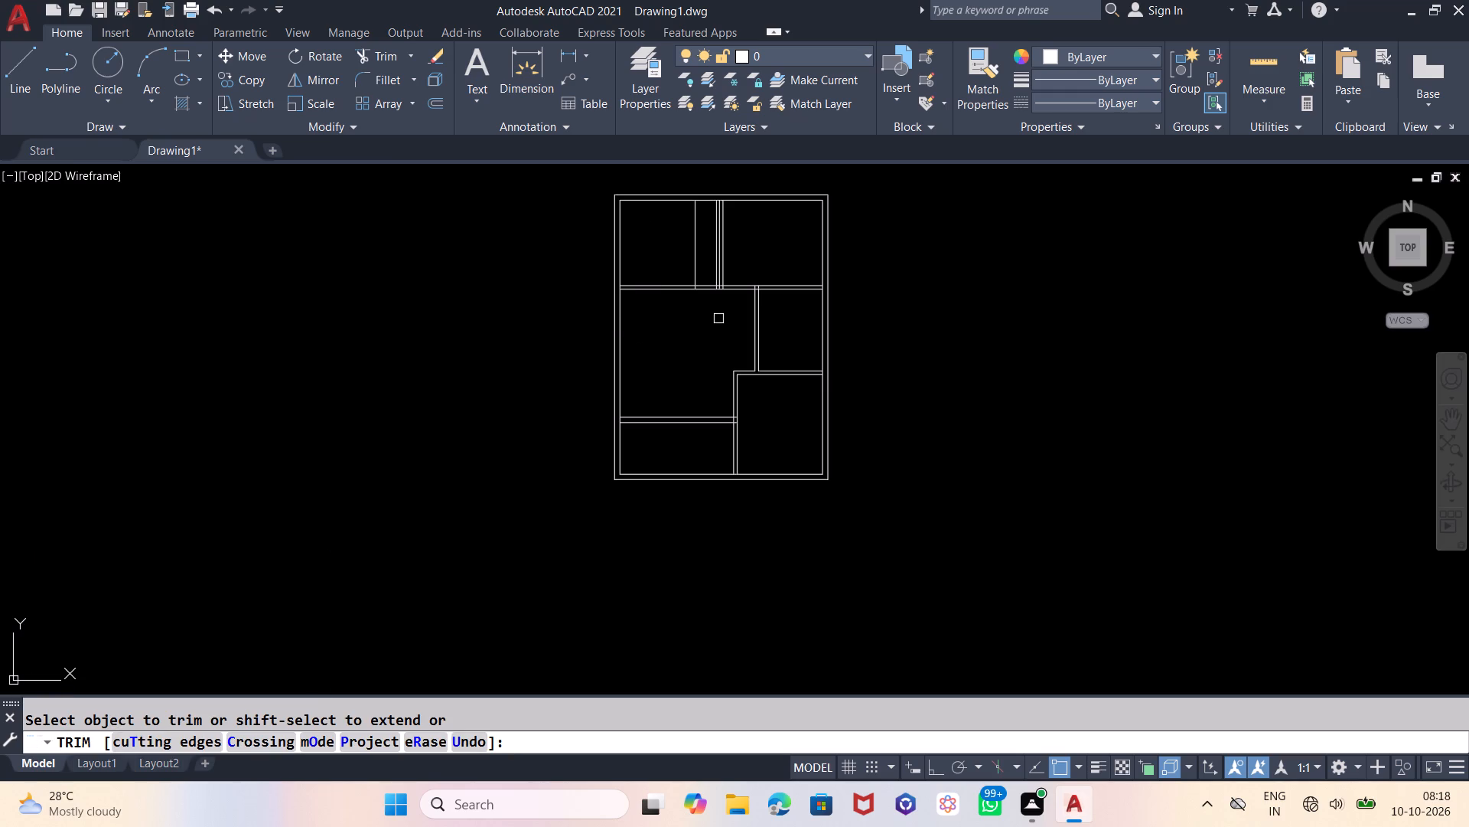
scroll(689, 309, up, 3)
click(750, 277)
click(748, 201)
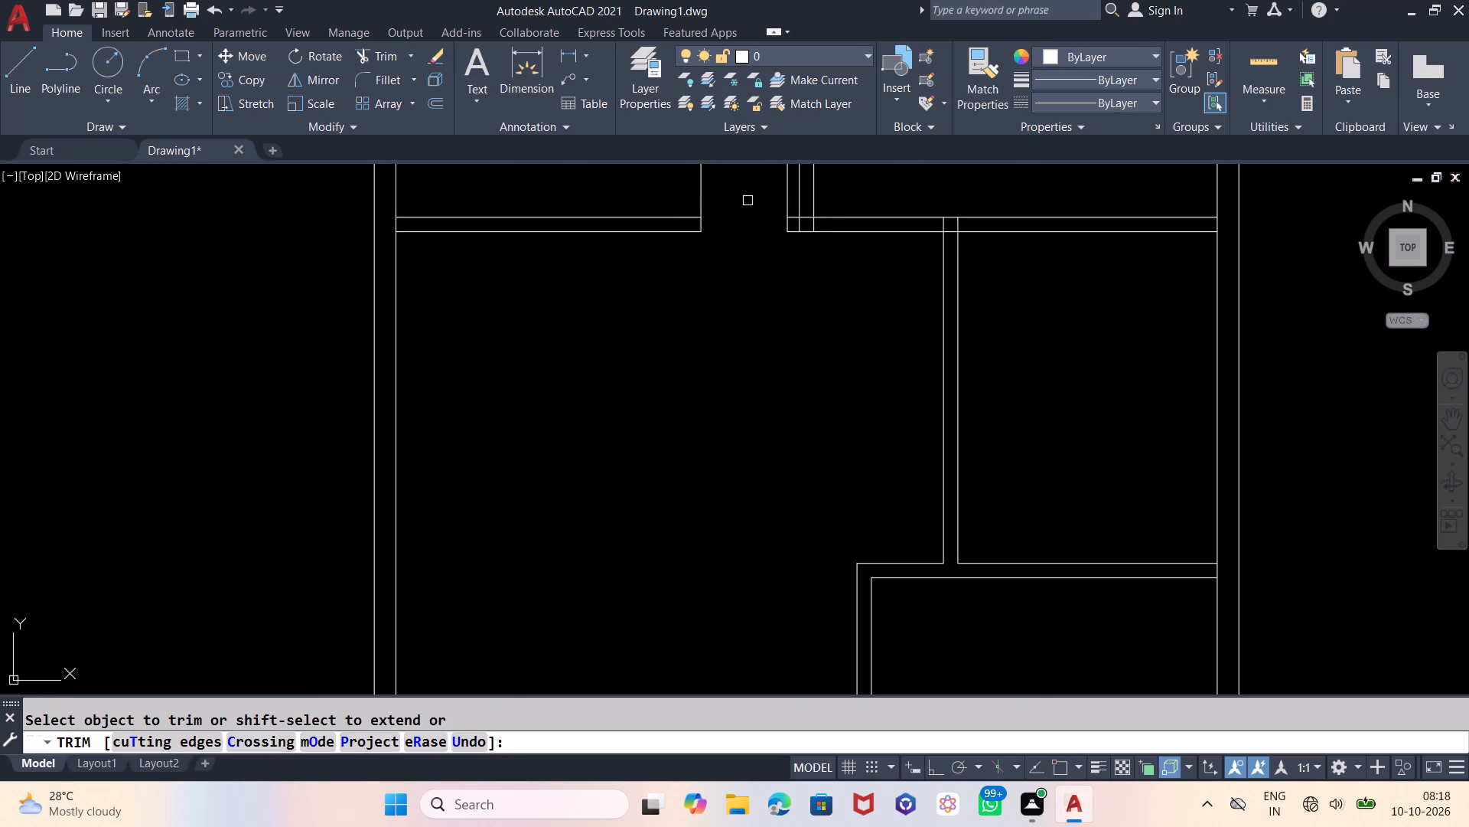
Trim away both offset verticals in the top-left room and the leftover lines where the central partition's left side meets the horizontal partition.
scroll(725, 496, down, 2)
scroll(713, 261, up, 2)
click(731, 296)
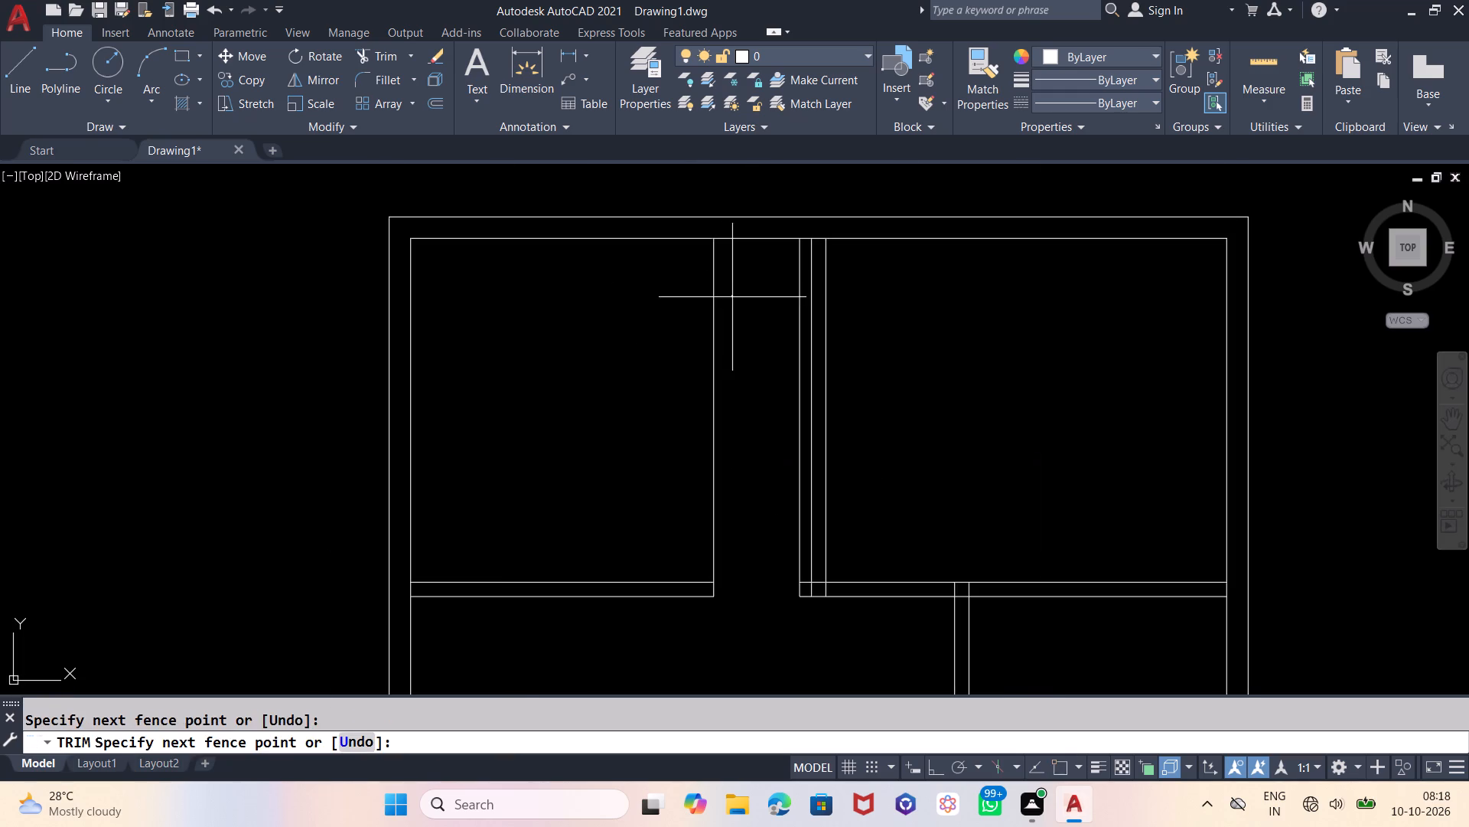
click(699, 326)
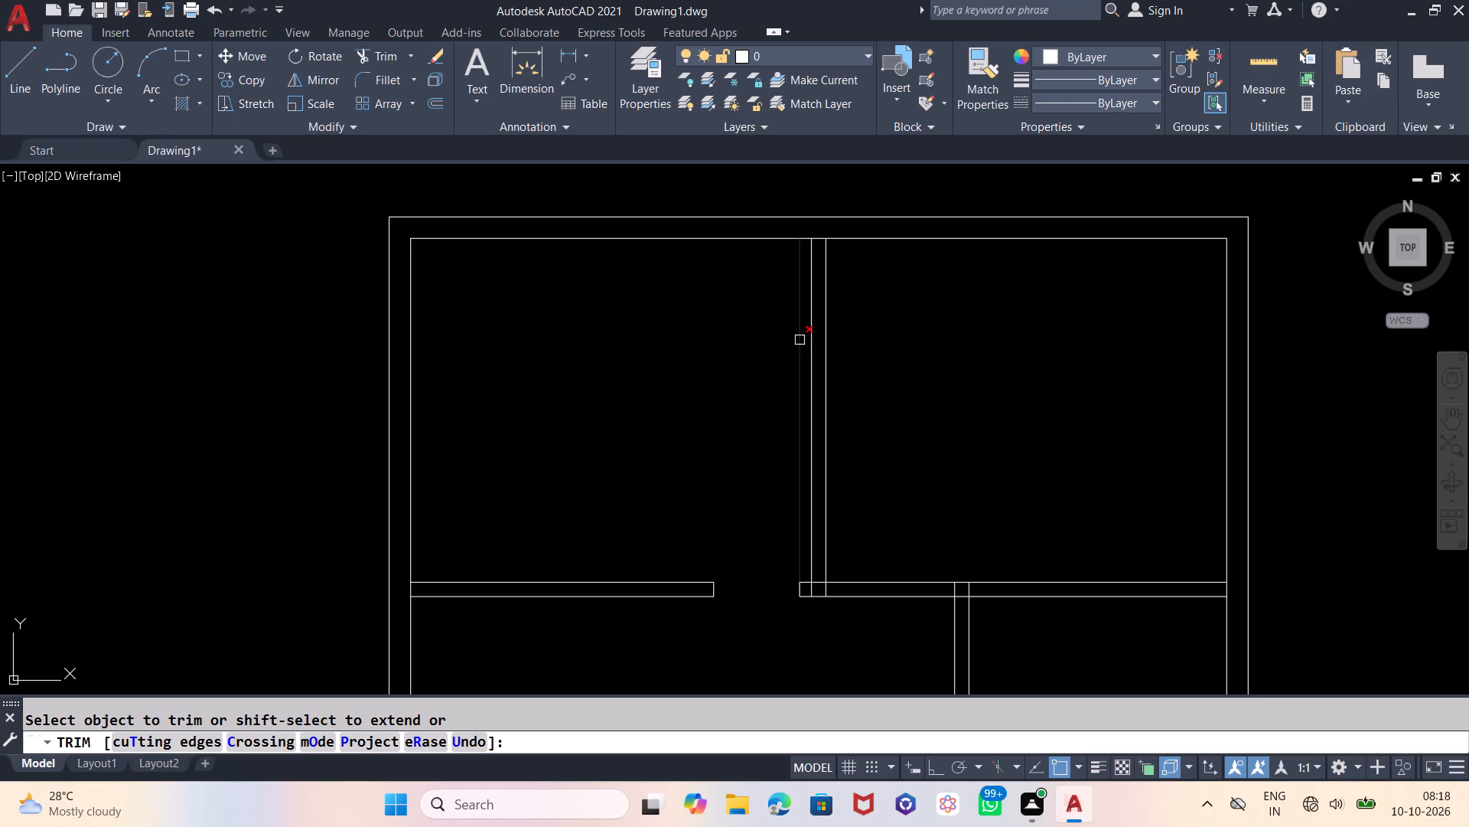
click(800, 340)
scroll(812, 593, up, 2)
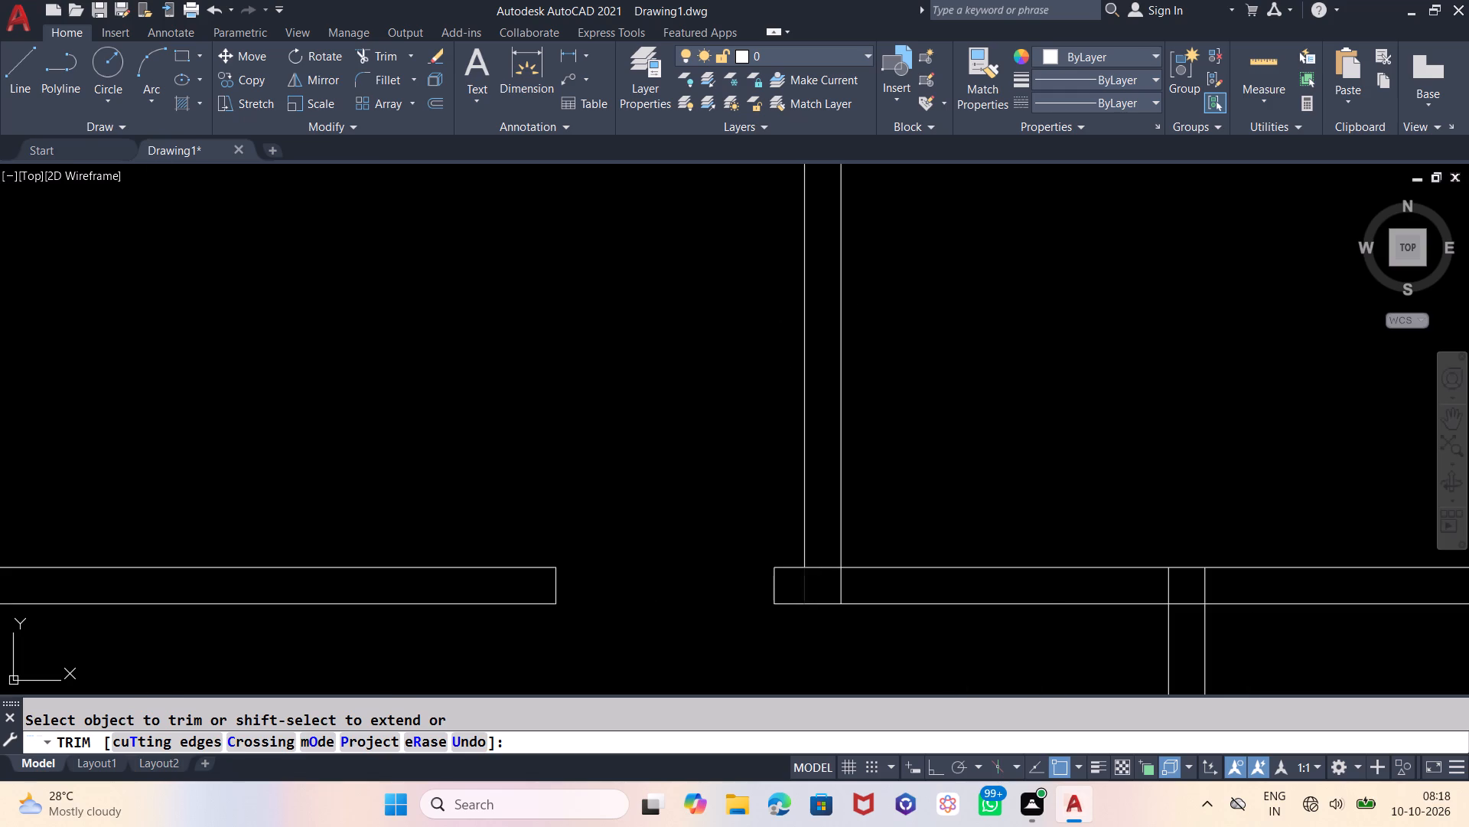
click(806, 588)
click(819, 564)
scroll(709, 557, down, 2)
scroll(785, 442, down, 1)
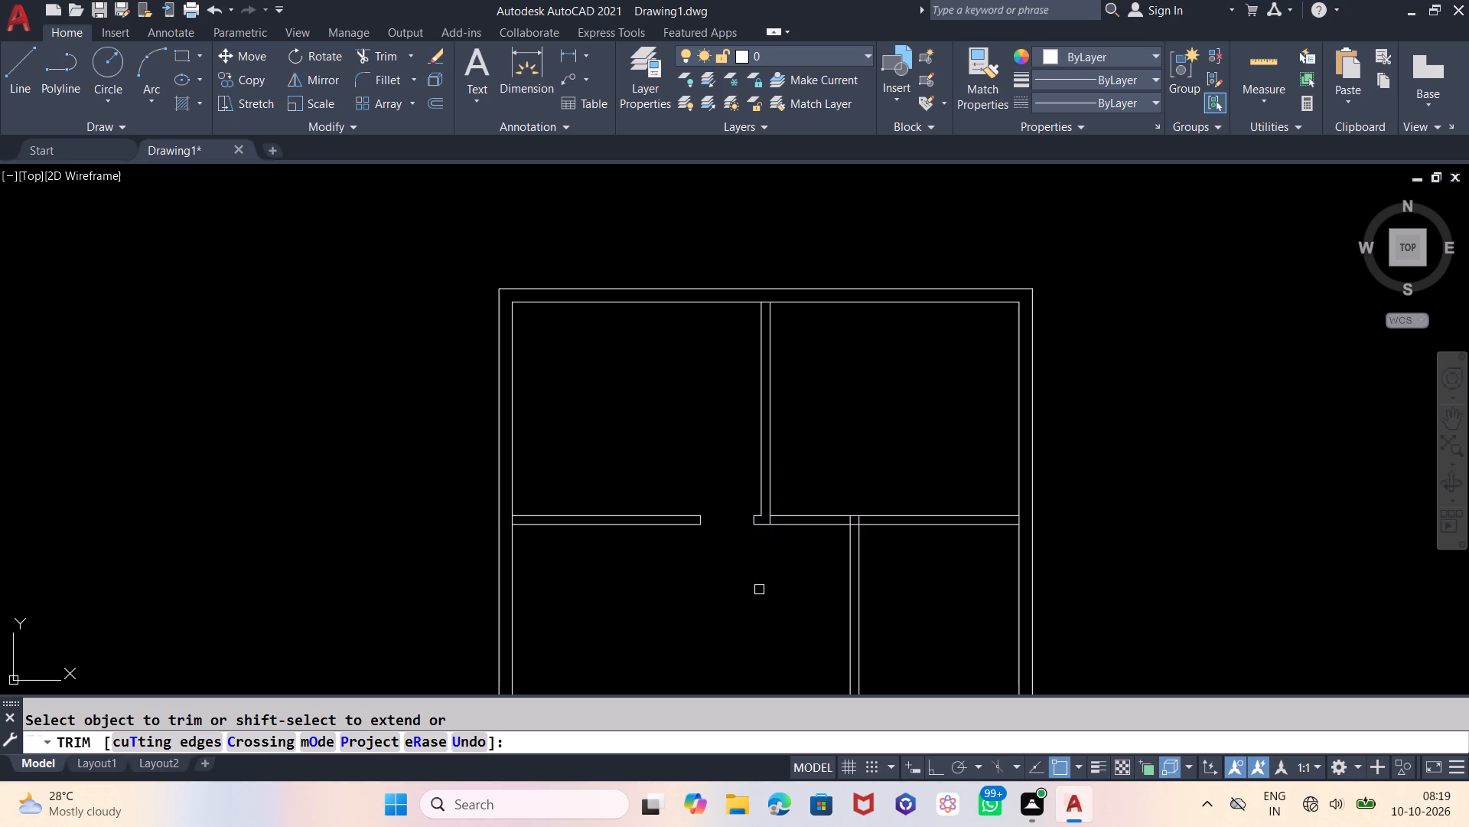
key(Escape)
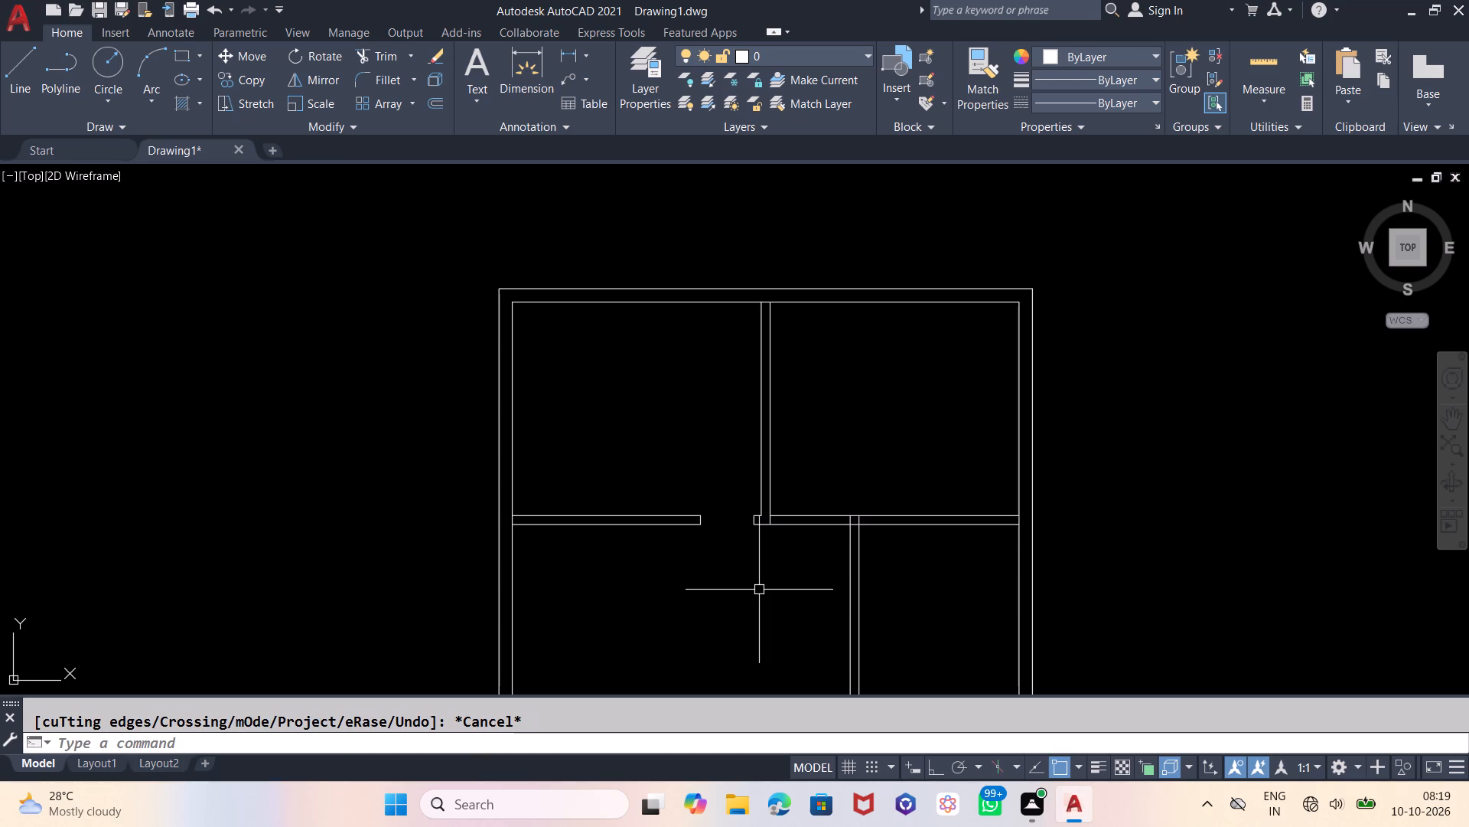
Offset the right line of the central partition 5" to the right.
key(o)
key(Return)
key(5)
key(Return)
scroll(761, 523, up, 2)
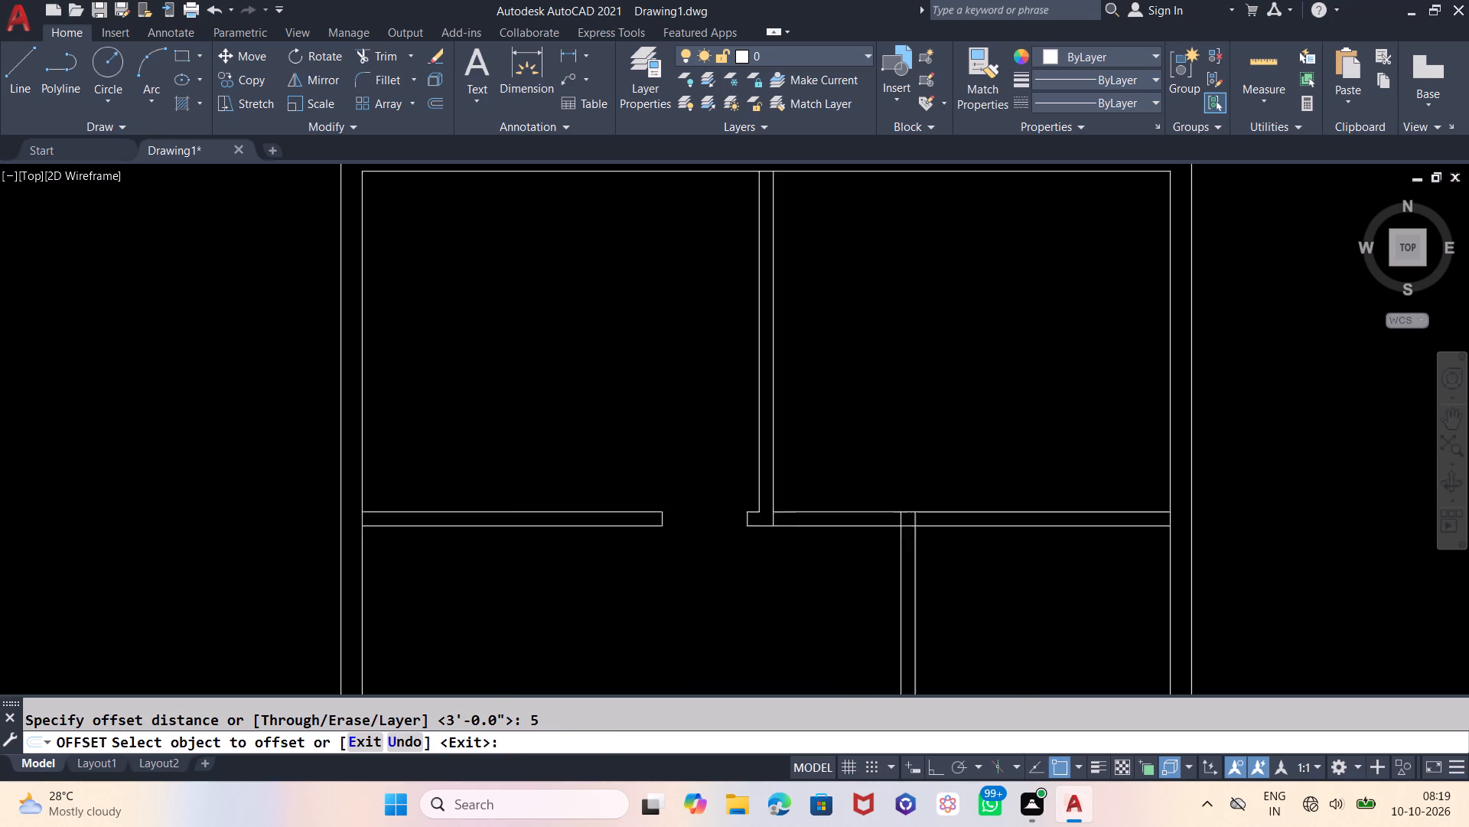
scroll(761, 523, up, 1)
click(786, 513)
click(865, 514)
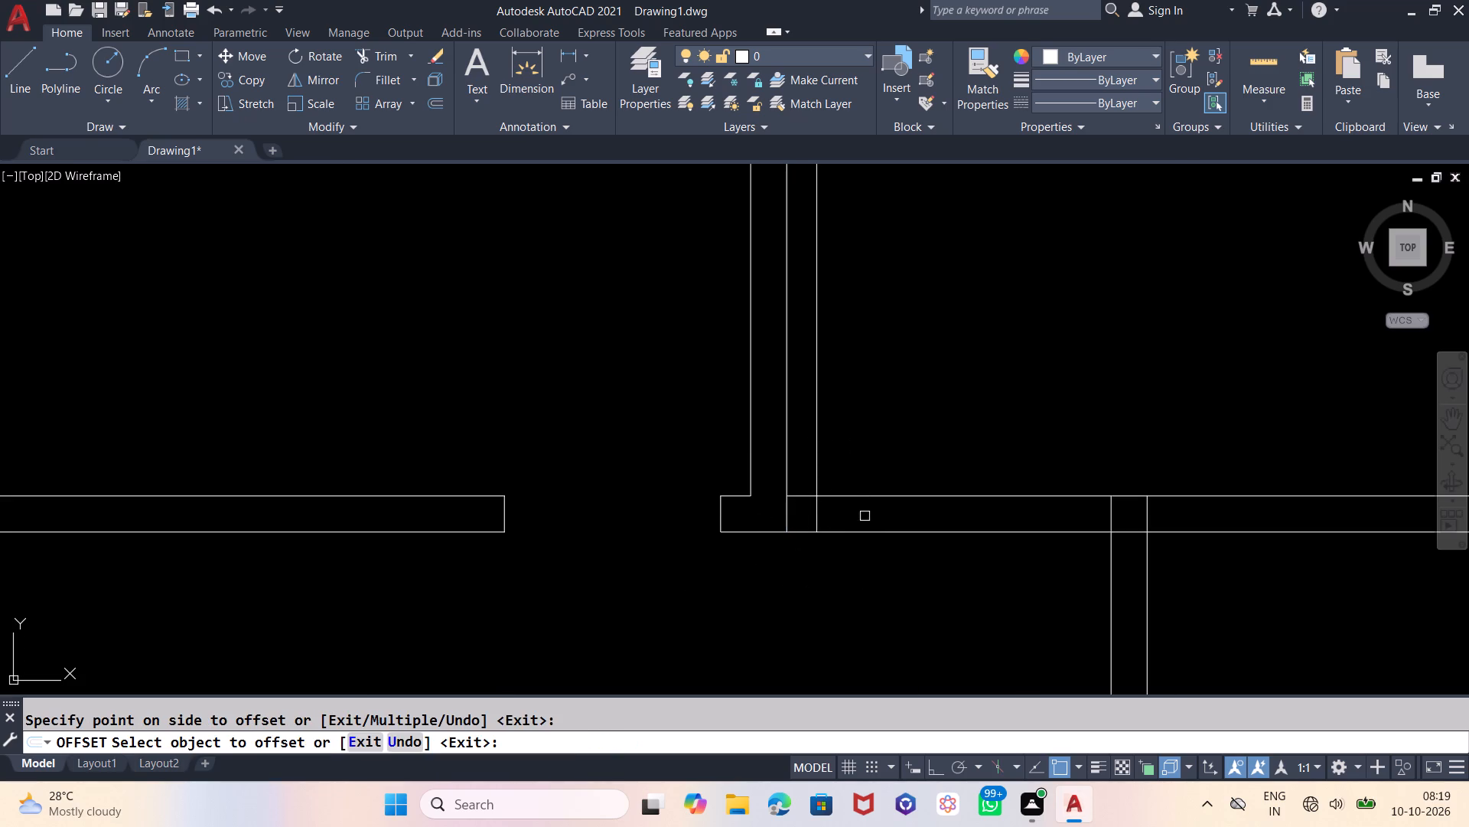
key(Escape)
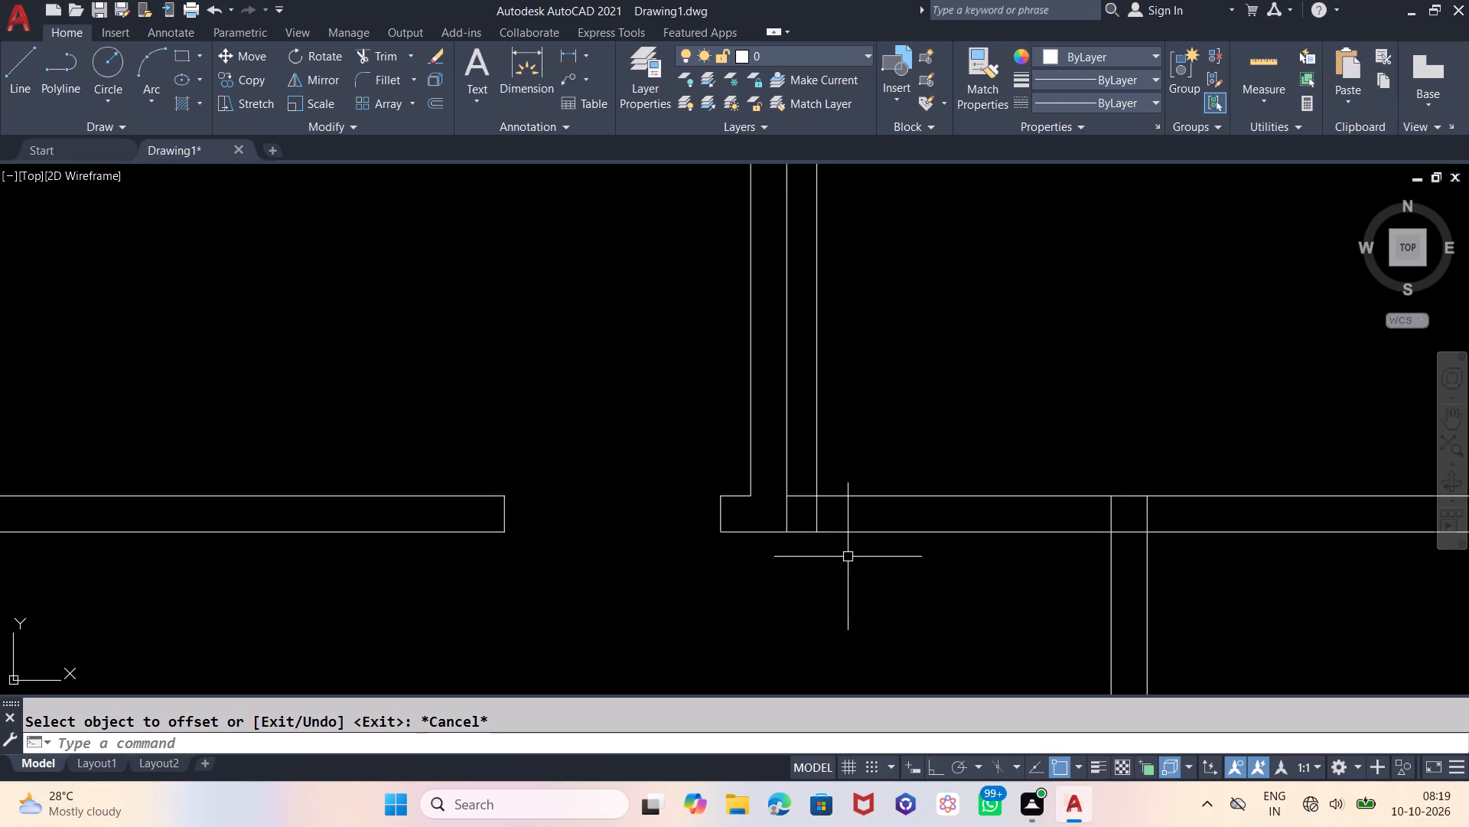
Offset the new vertical line beside the central partition 3' to the right.
key(o)
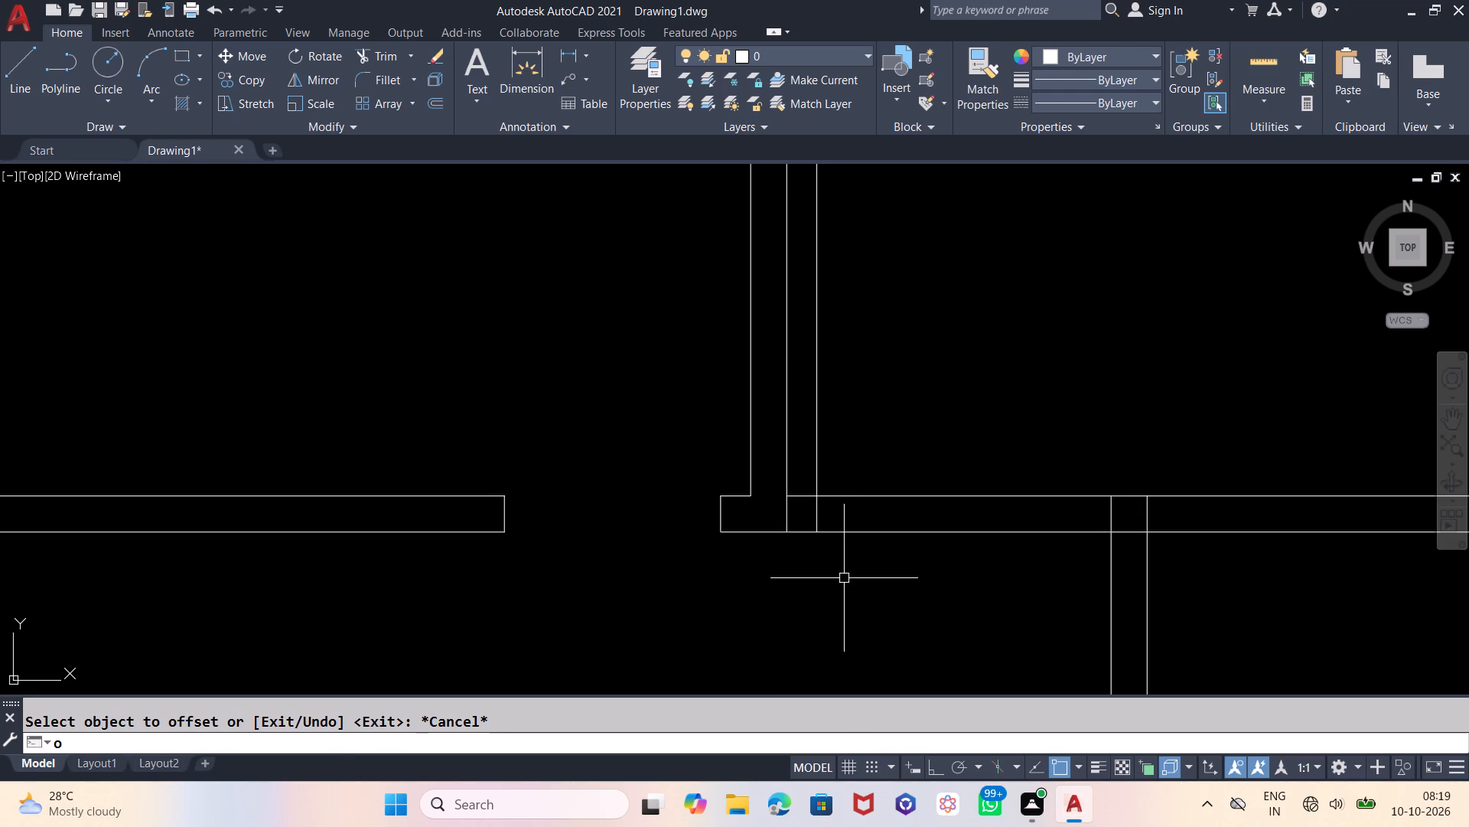
key(Return)
key(3)
key(apostrophe)
key(Return)
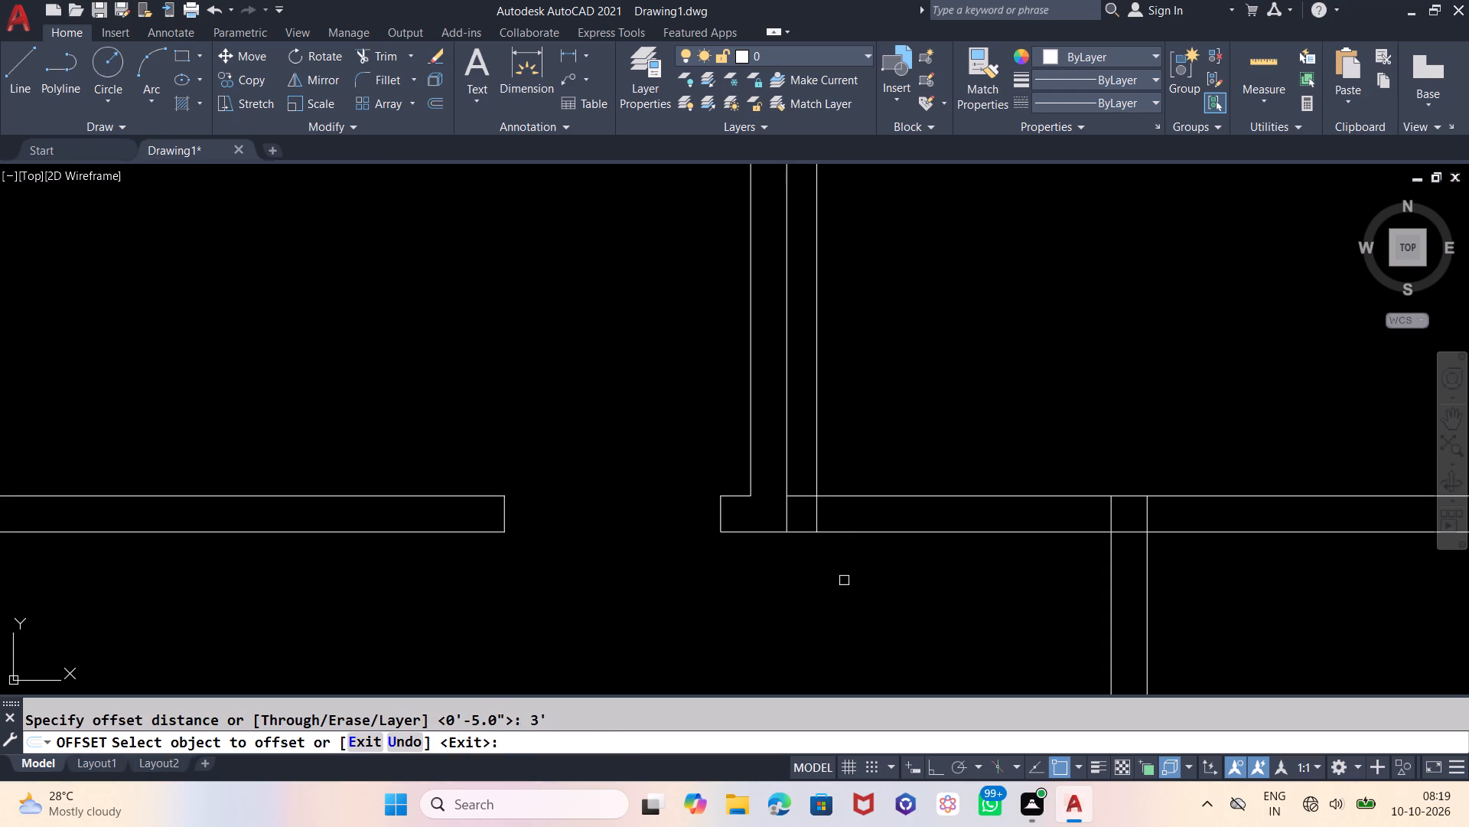
click(818, 461)
click(907, 448)
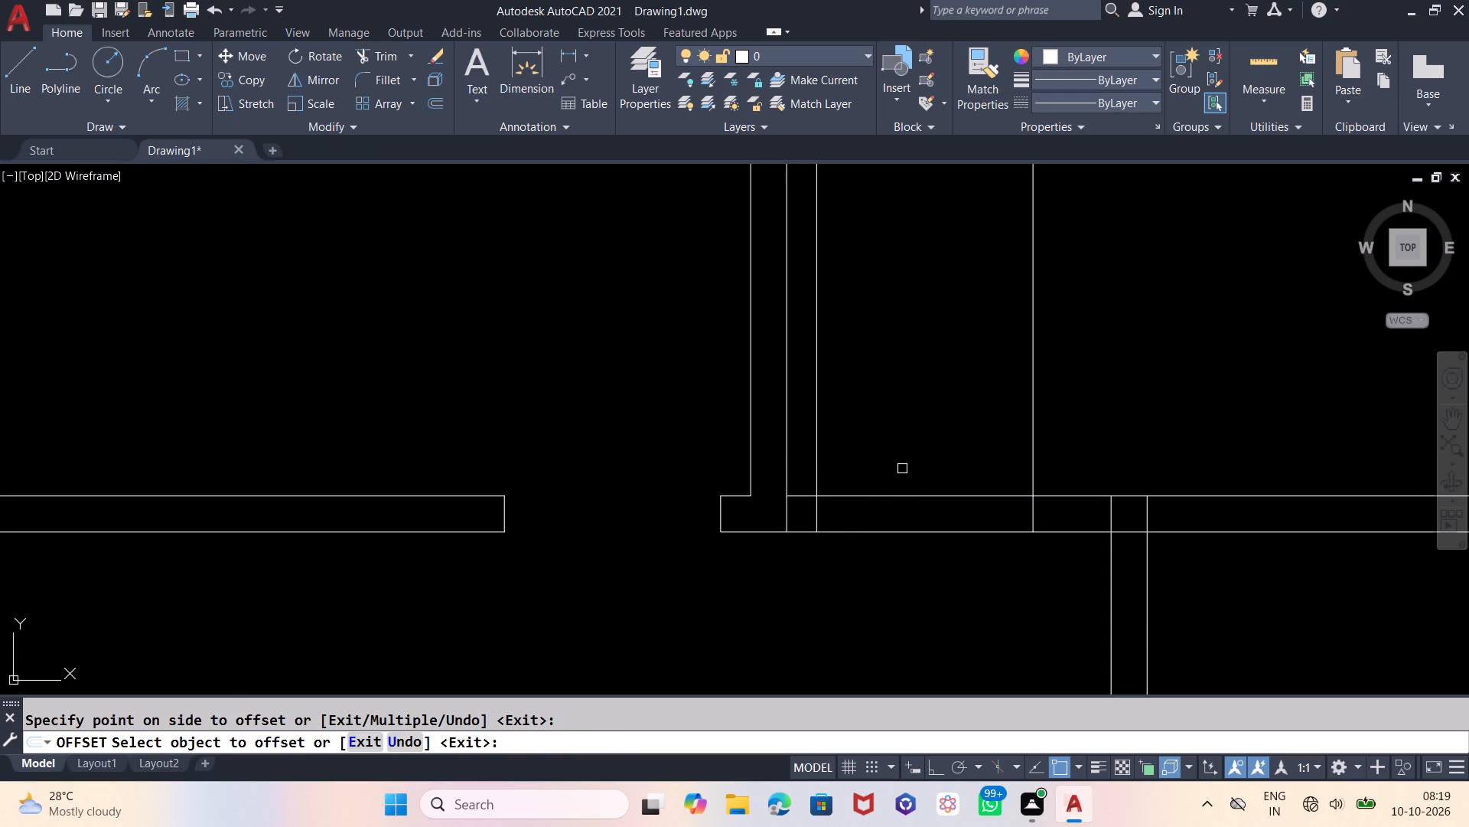
key(Escape)
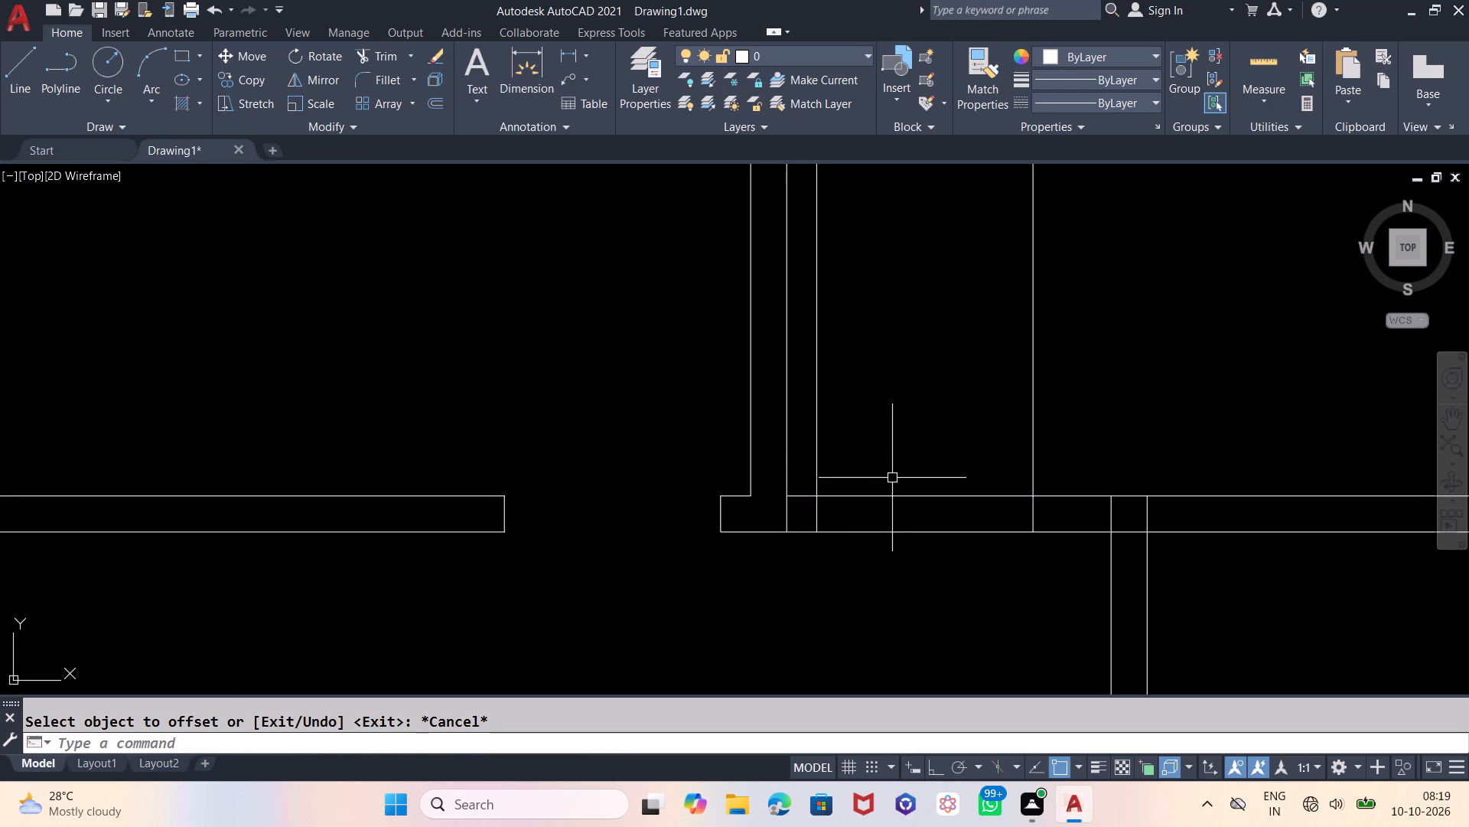
Trim both lines of the upper horizontal partition between the two new verticals to open the gap right of the central partition.
key(t)
key(r)
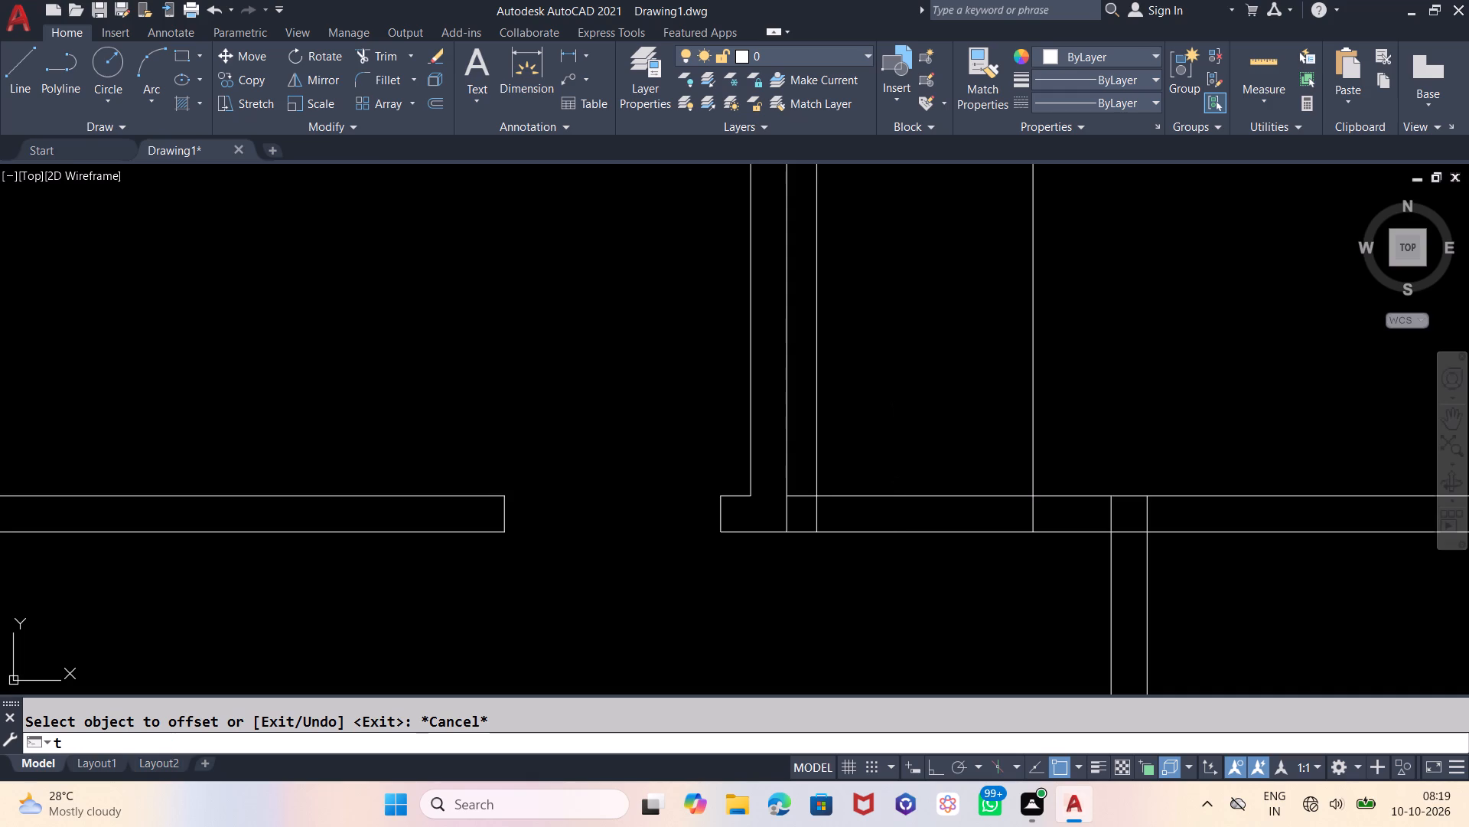
key(Return)
key(Return)
click(892, 475)
click(897, 581)
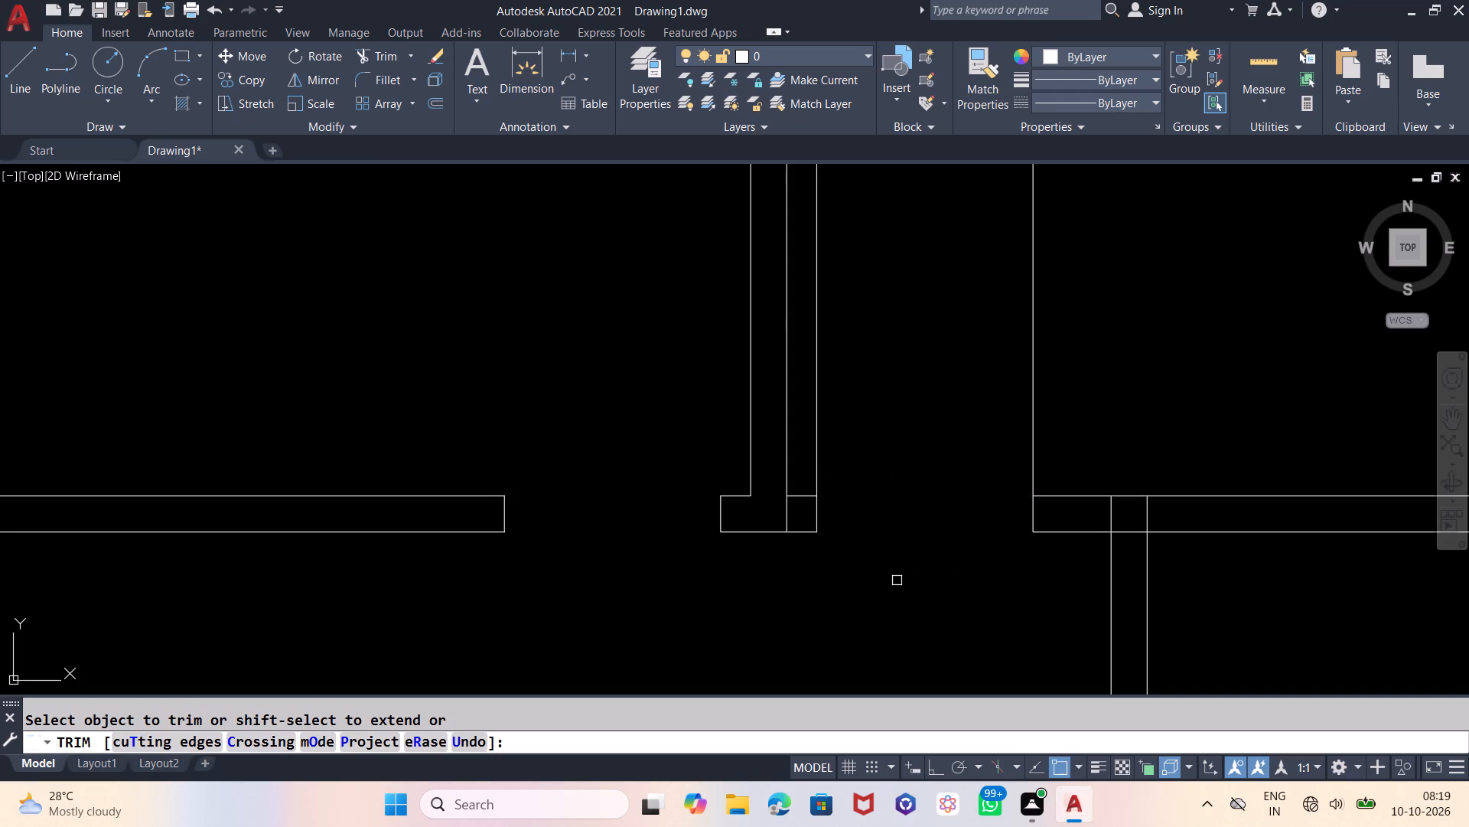
Trim away both offset verticals in the top-right room and the central partition's leftover line inside the wall stub.
click(812, 466)
click(822, 461)
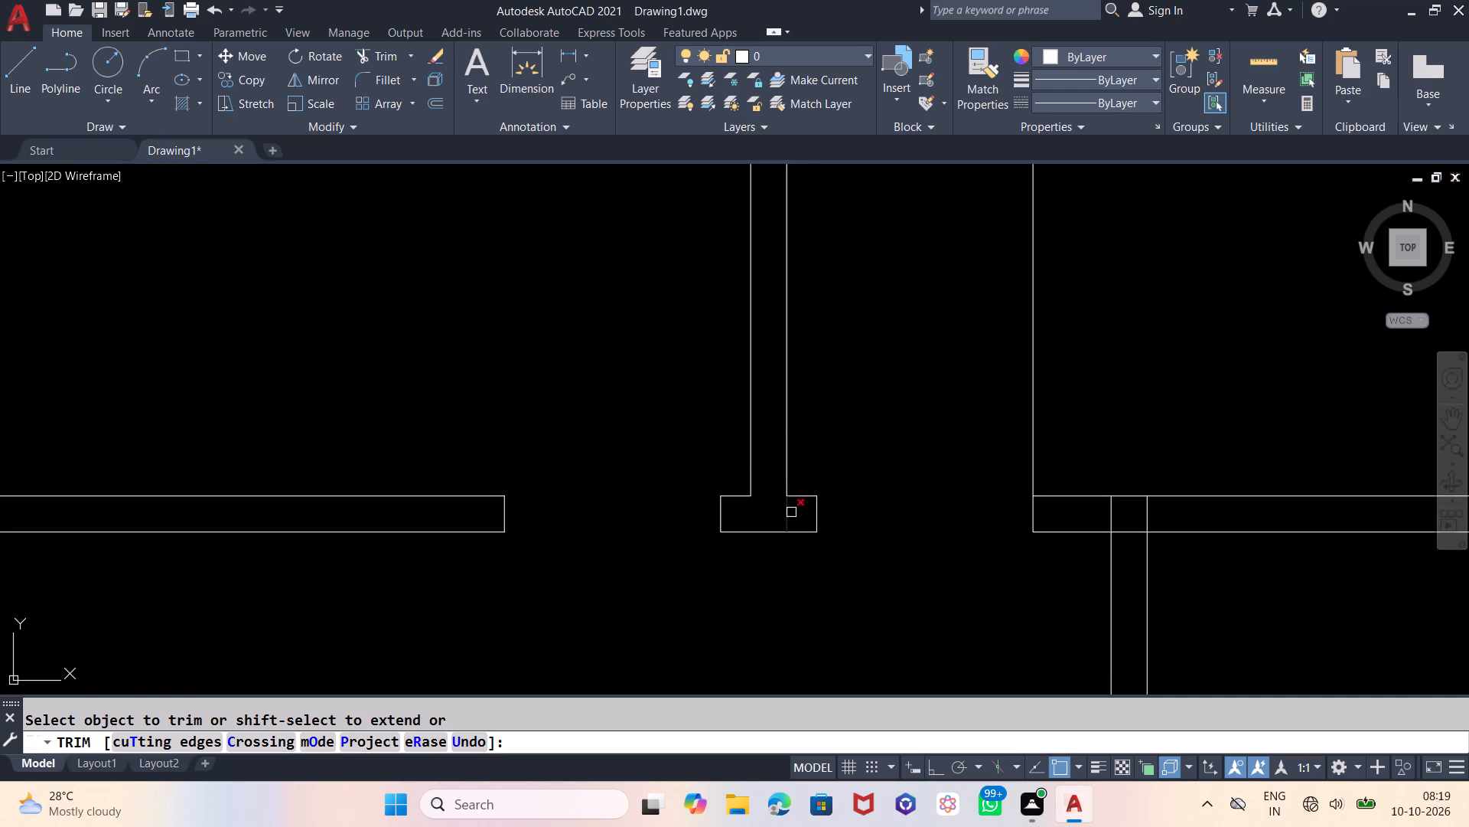
click(791, 512)
click(1055, 440)
click(1009, 463)
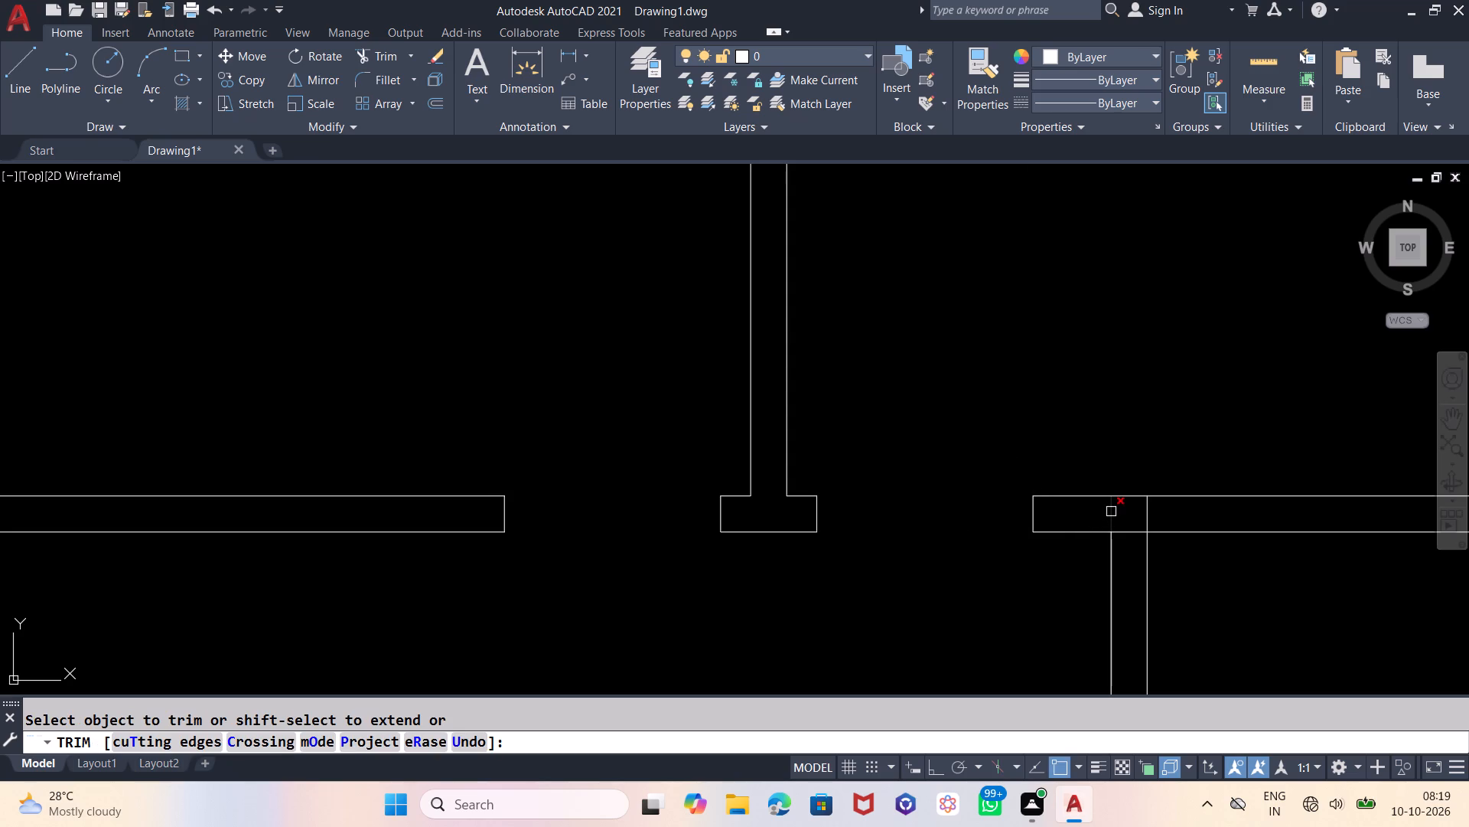
Clean up the junction of the upper horizontal partition and the vertical partition below it by trimming the lines crossing inside.
click(1111, 512)
click(1145, 516)
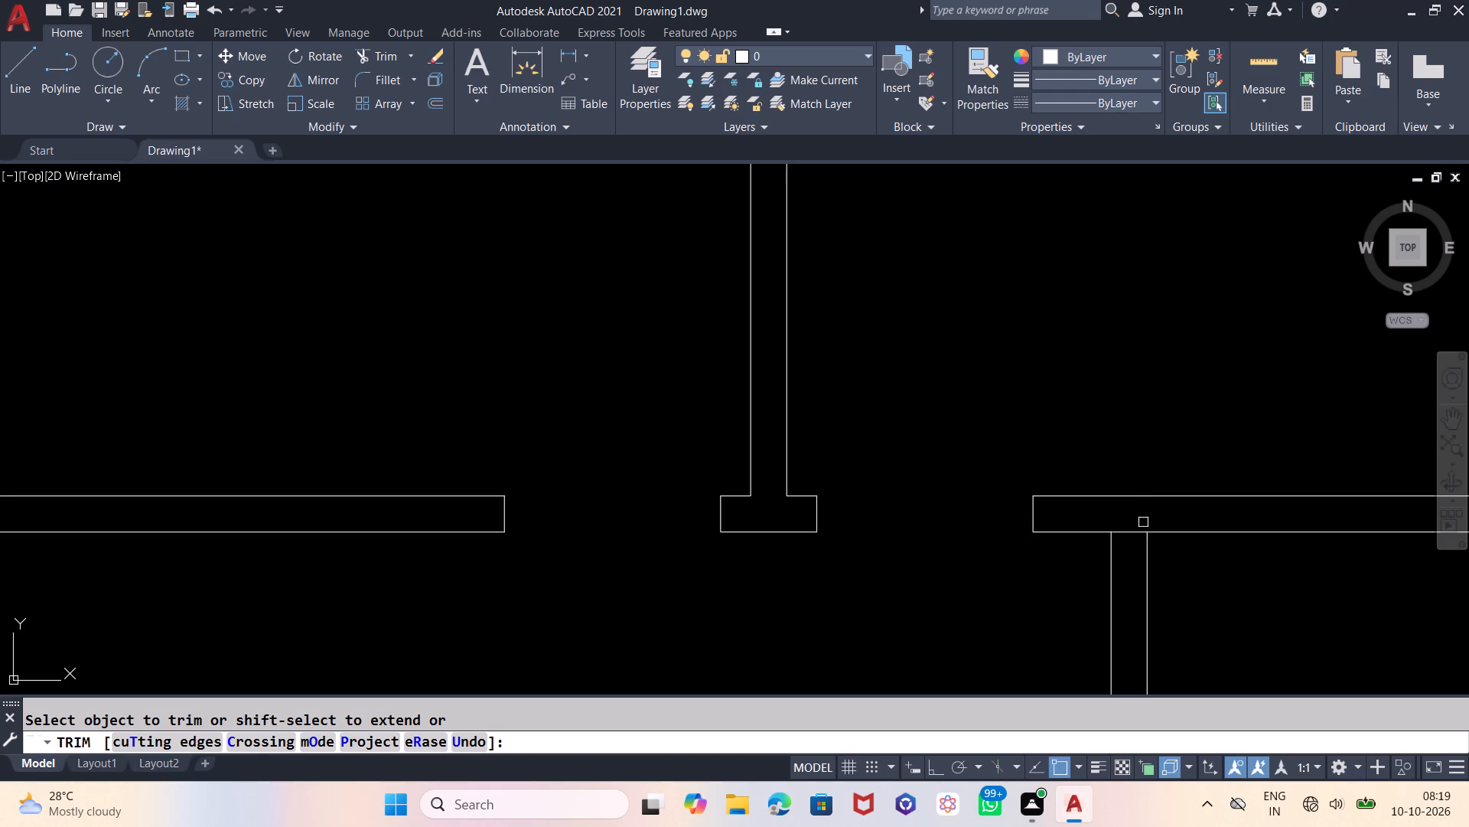
click(1134, 538)
click(1130, 528)
scroll(989, 335, down, 2)
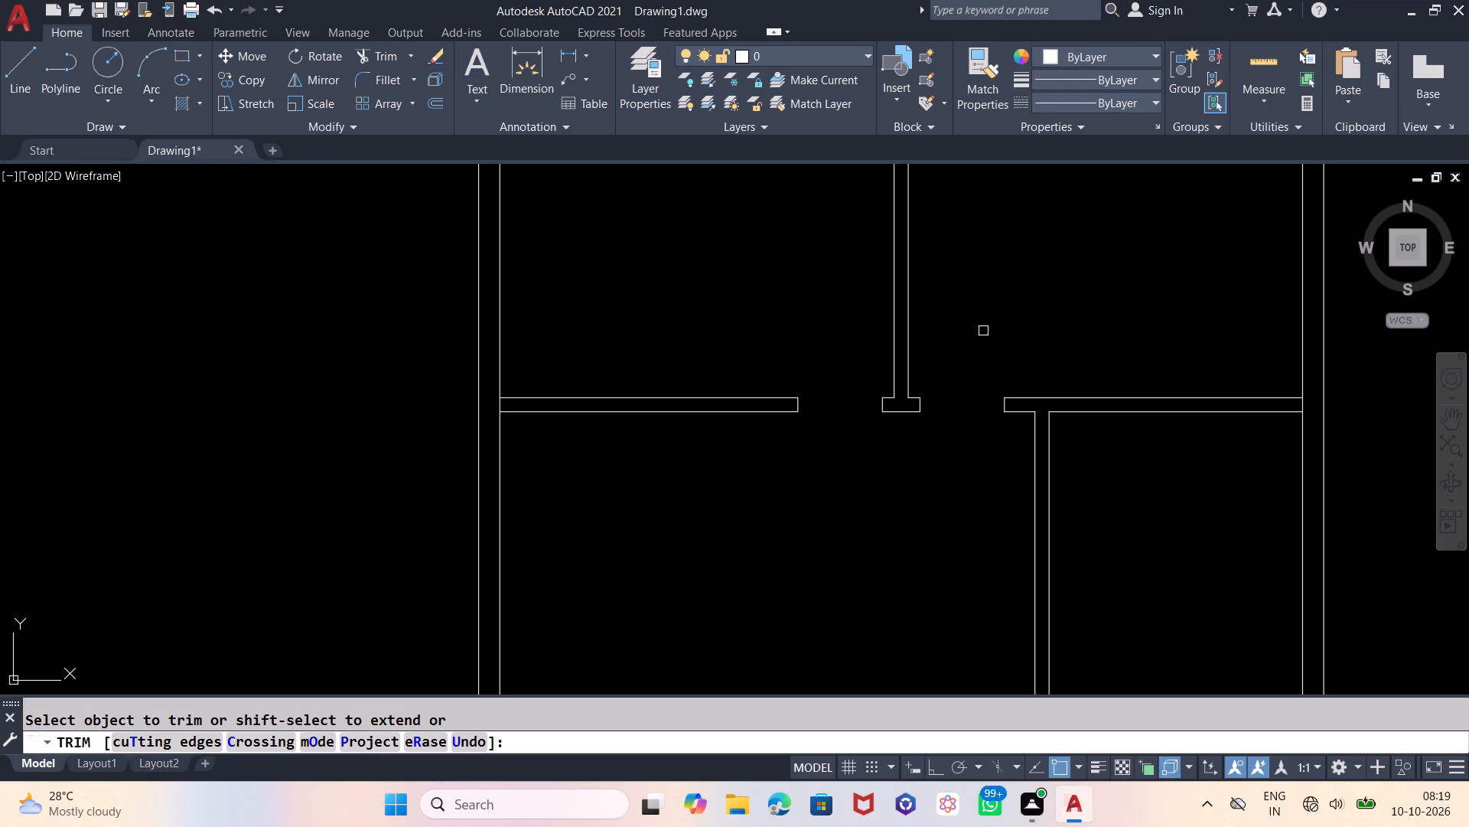
key(Escape)
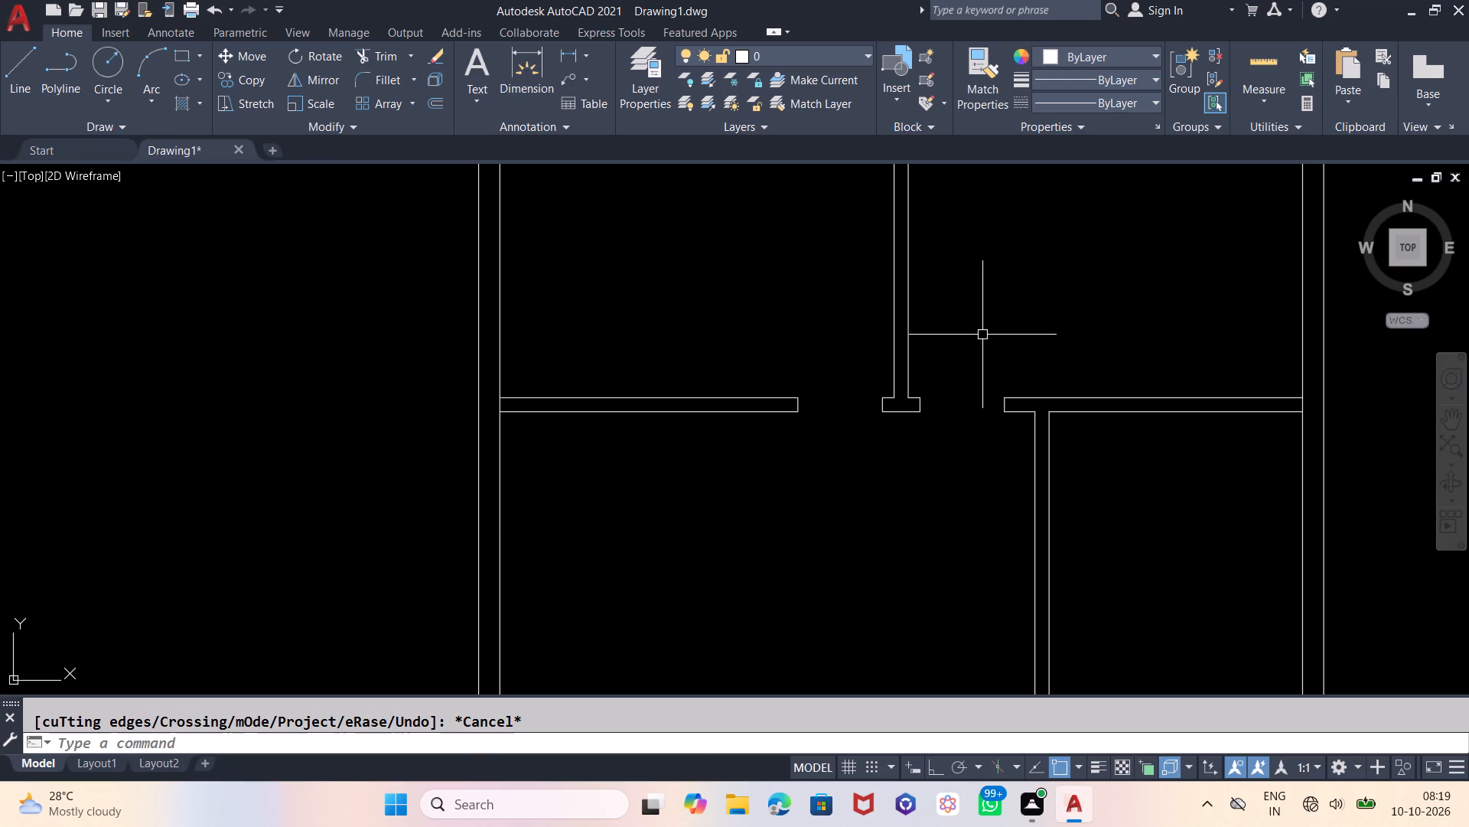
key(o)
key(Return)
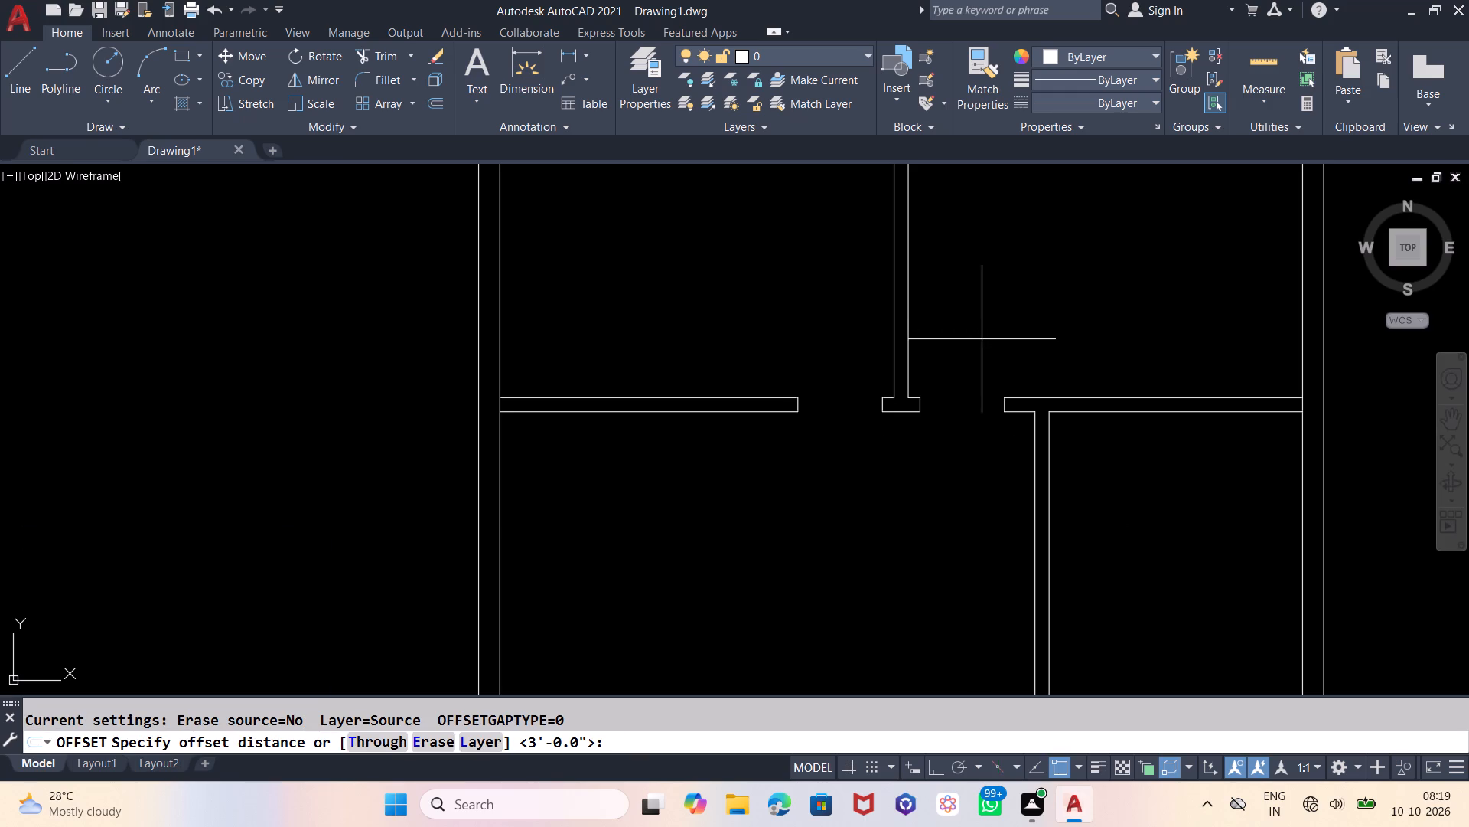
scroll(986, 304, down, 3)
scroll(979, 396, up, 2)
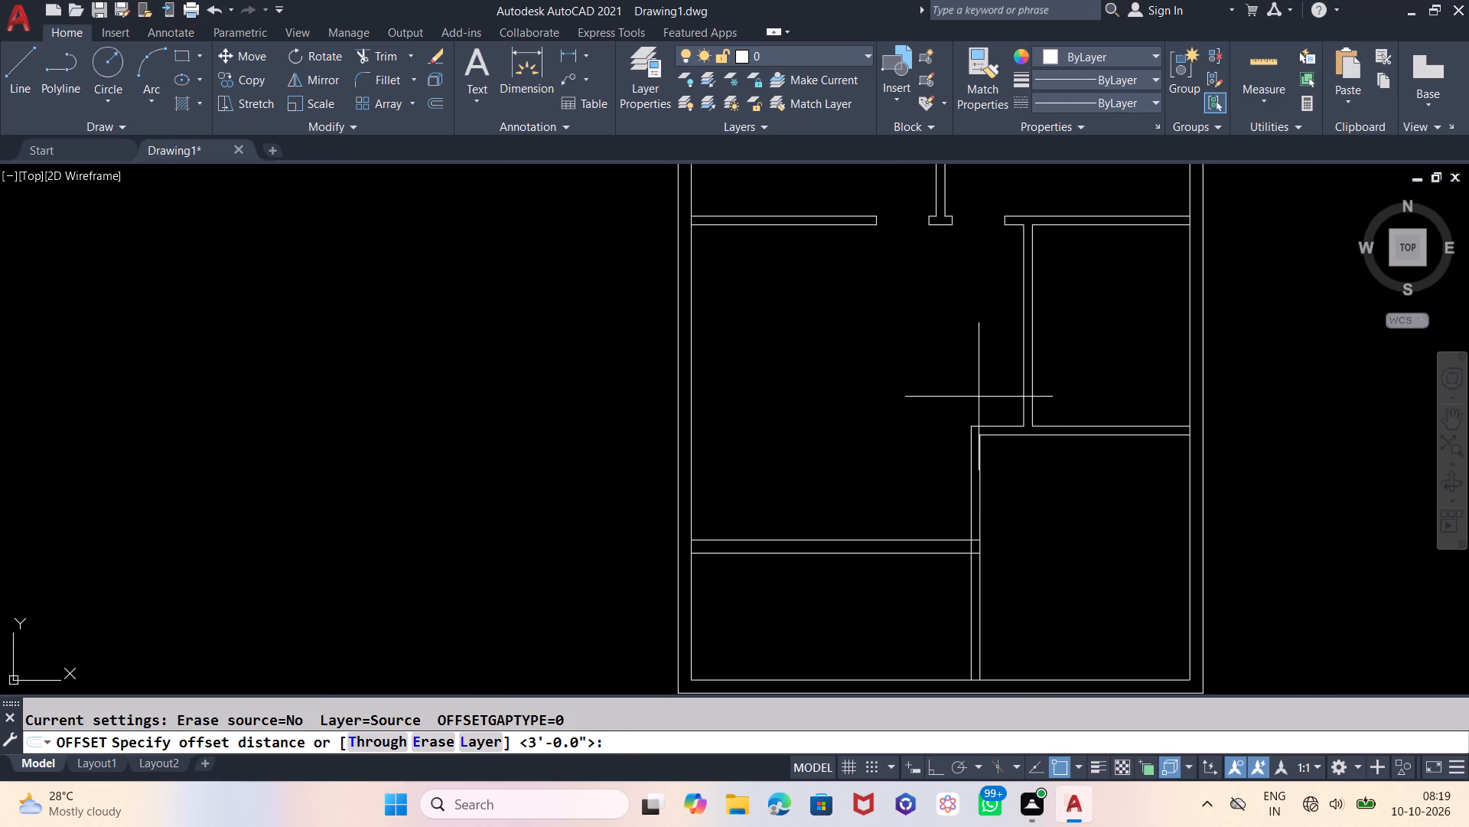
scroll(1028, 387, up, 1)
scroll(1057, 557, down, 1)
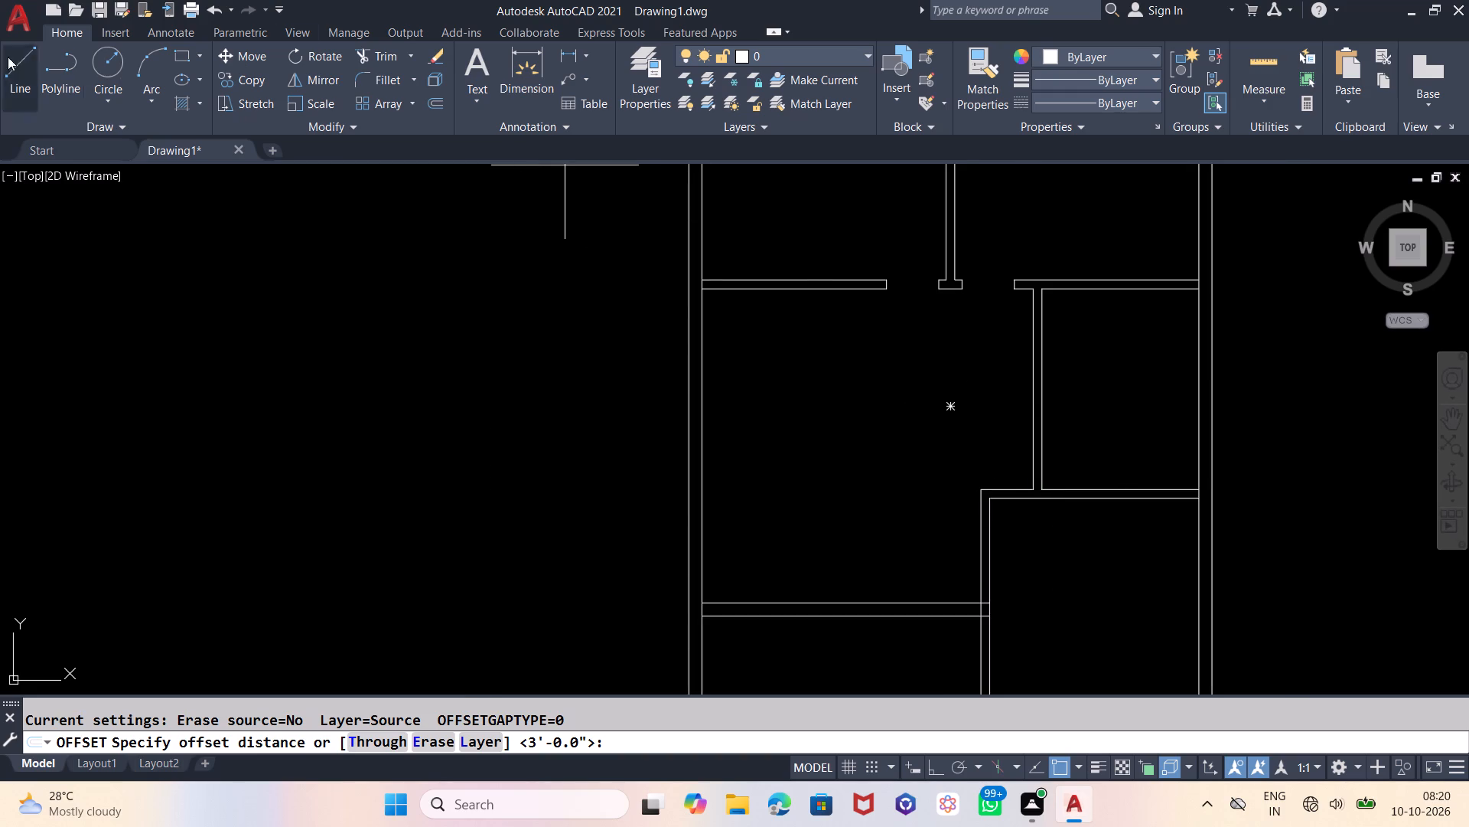
Draw a line closing the lower end of the right-hand vertical partition, between the lower endpoints of its two lines.
click(26, 74)
scroll(1052, 447, up, 3)
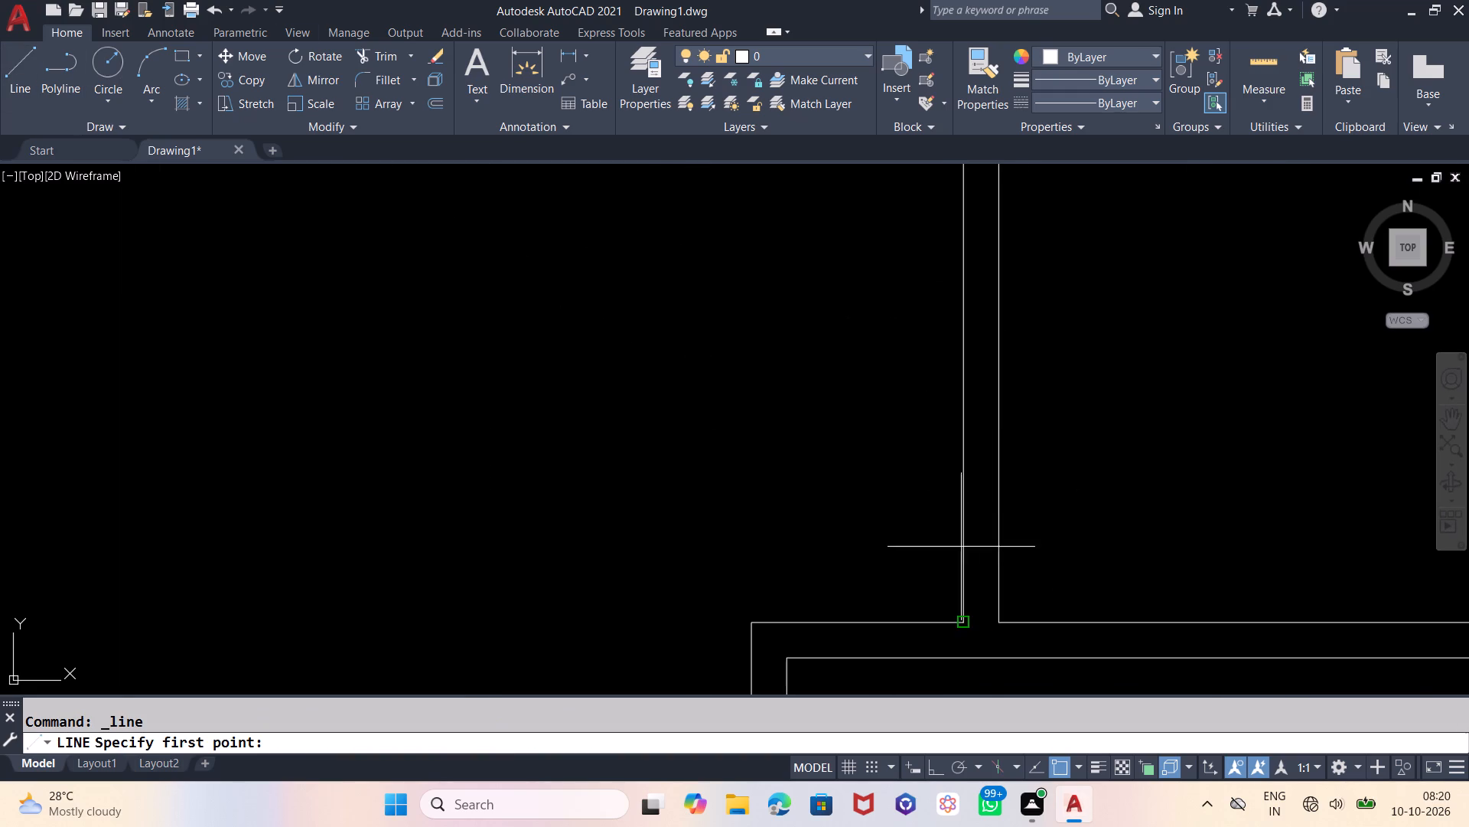
click(966, 620)
click(999, 623)
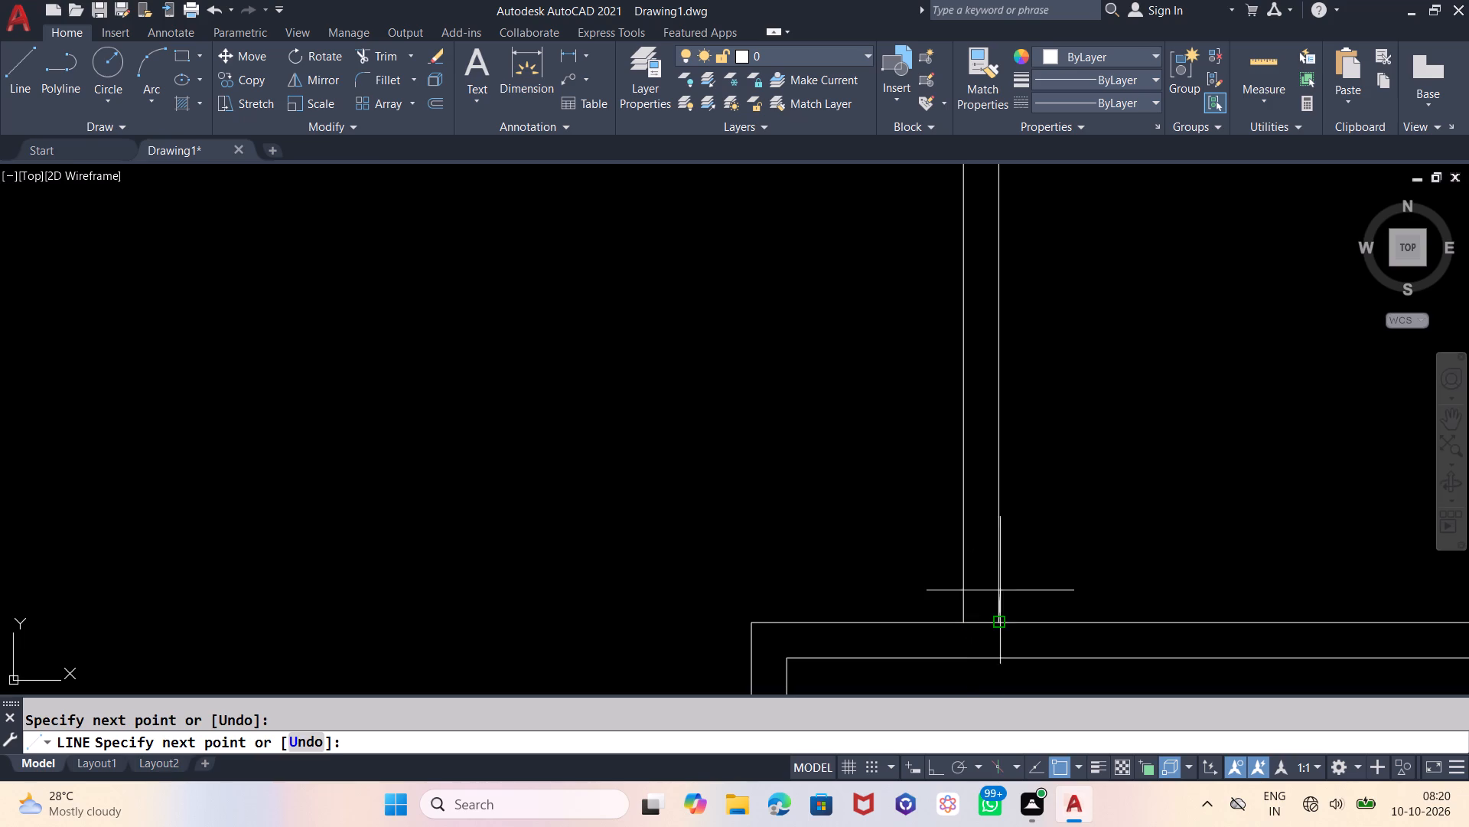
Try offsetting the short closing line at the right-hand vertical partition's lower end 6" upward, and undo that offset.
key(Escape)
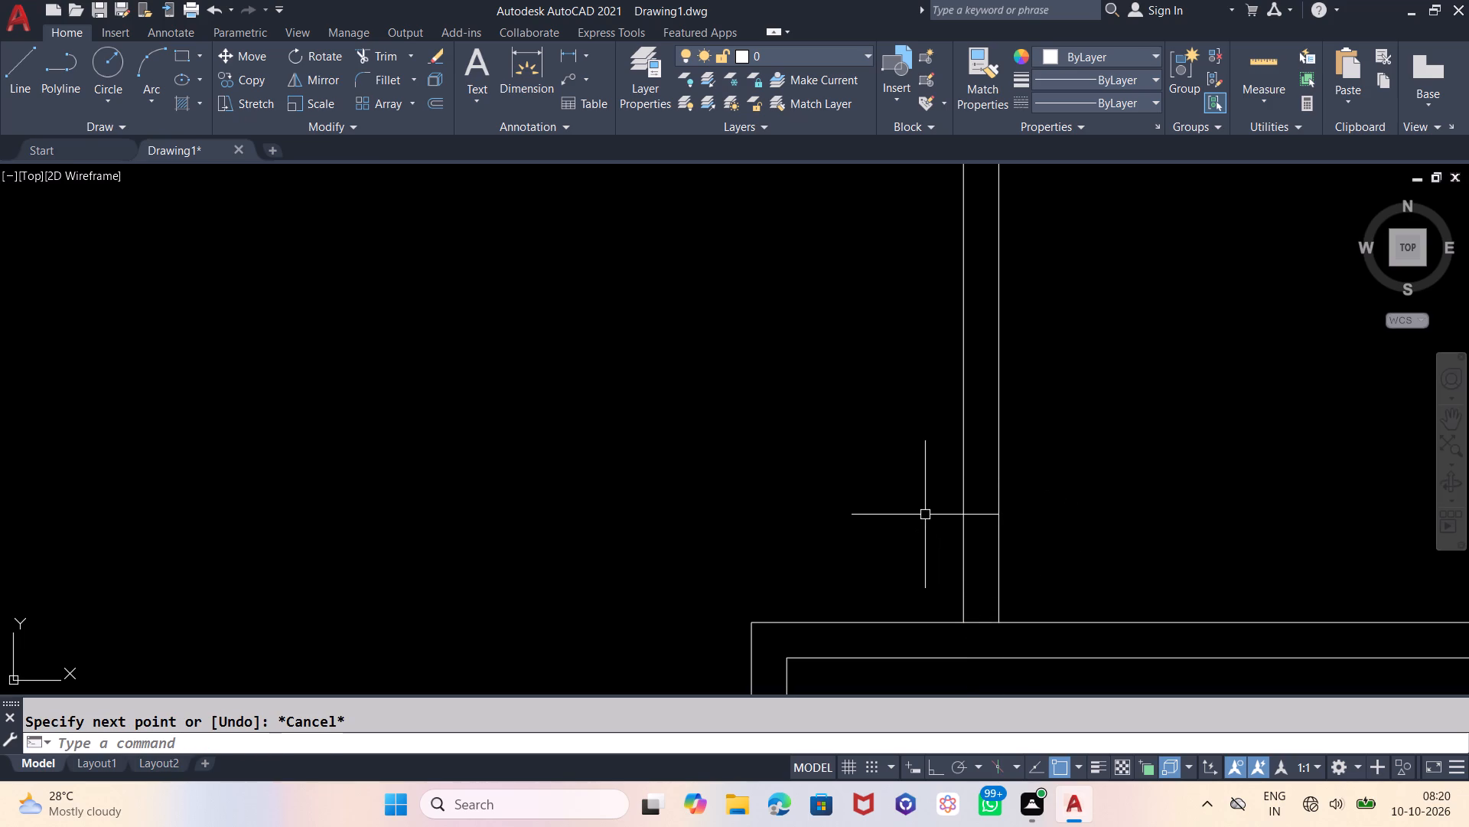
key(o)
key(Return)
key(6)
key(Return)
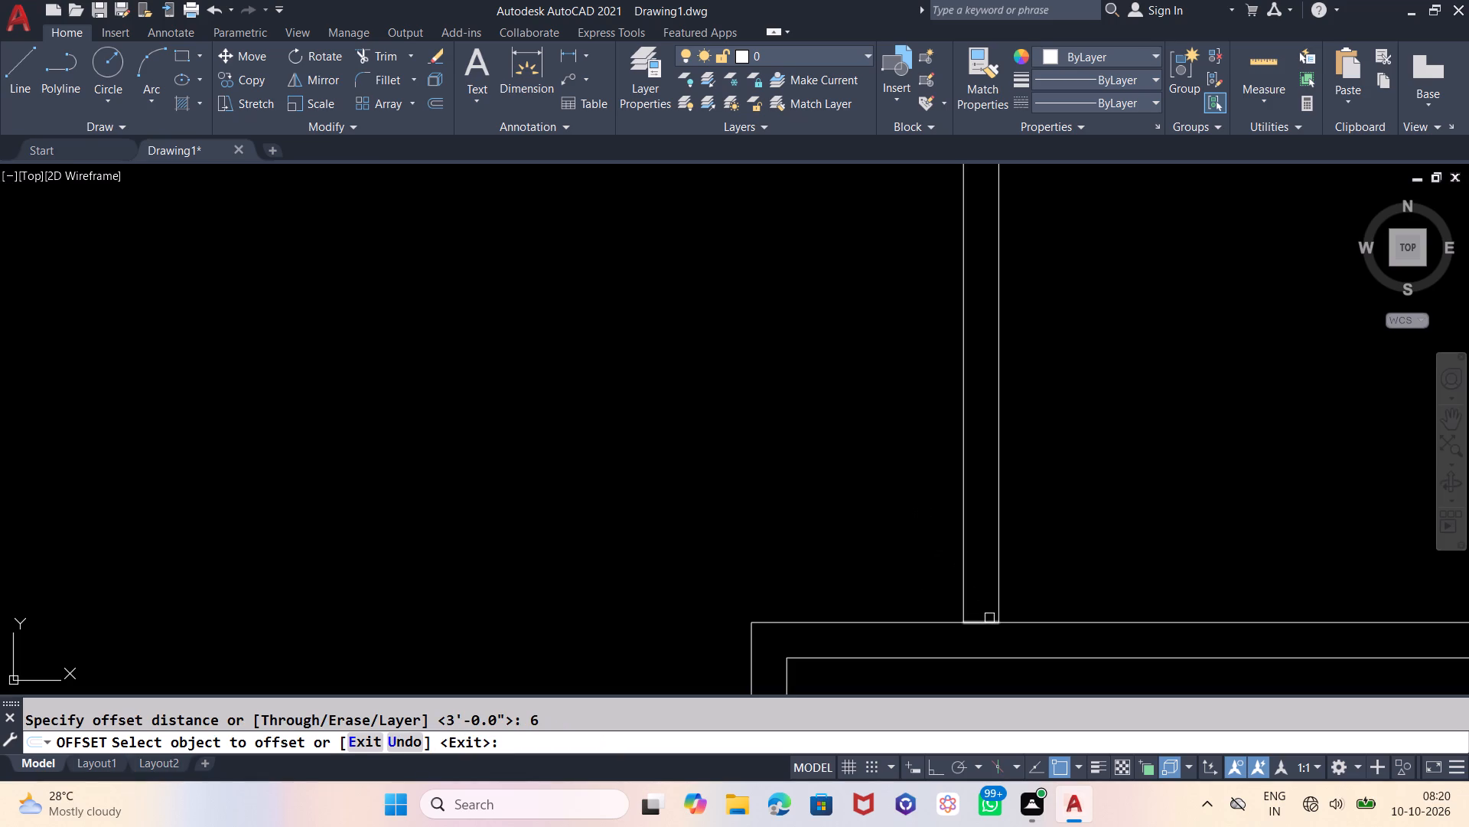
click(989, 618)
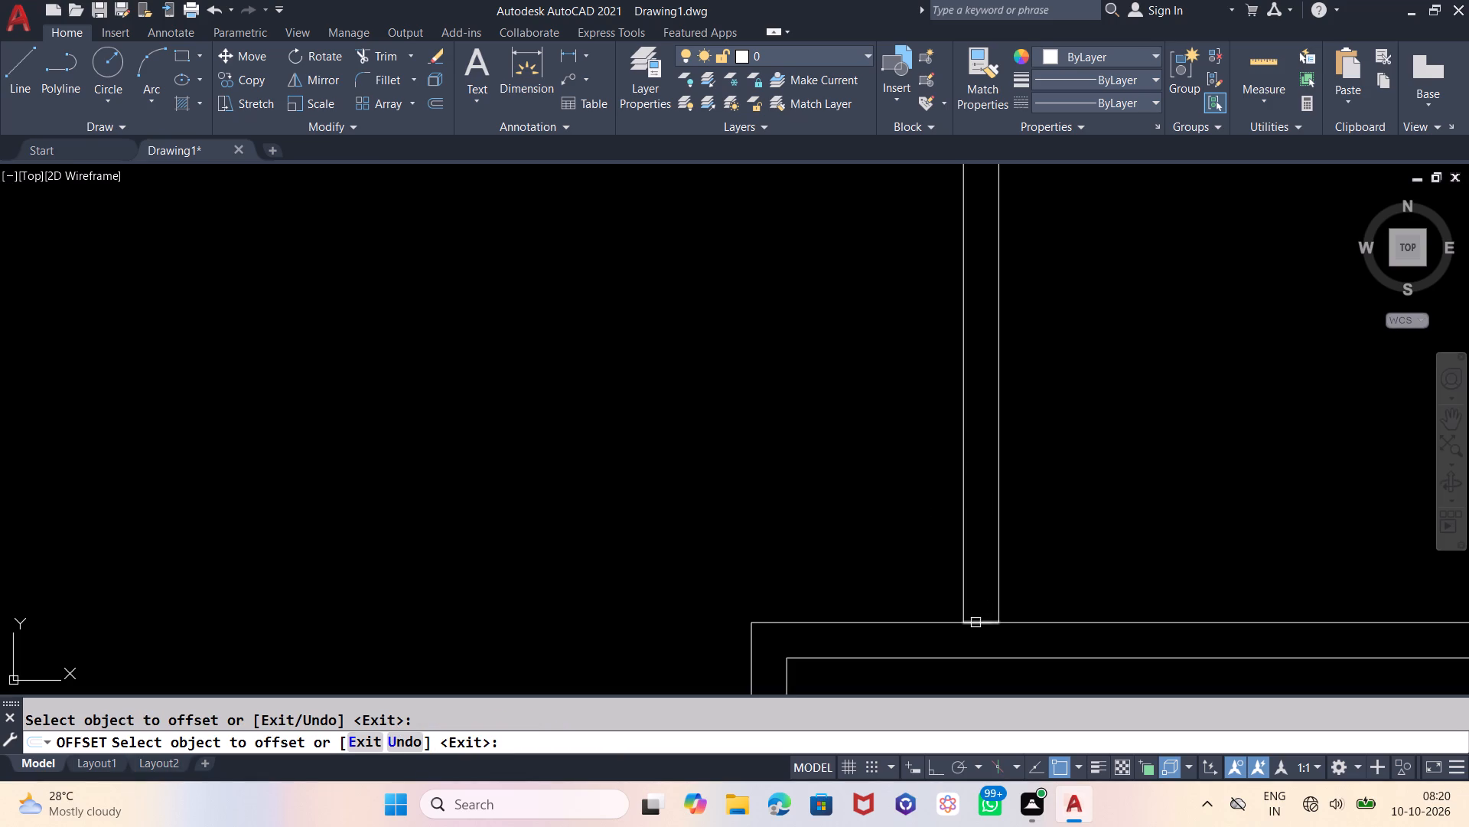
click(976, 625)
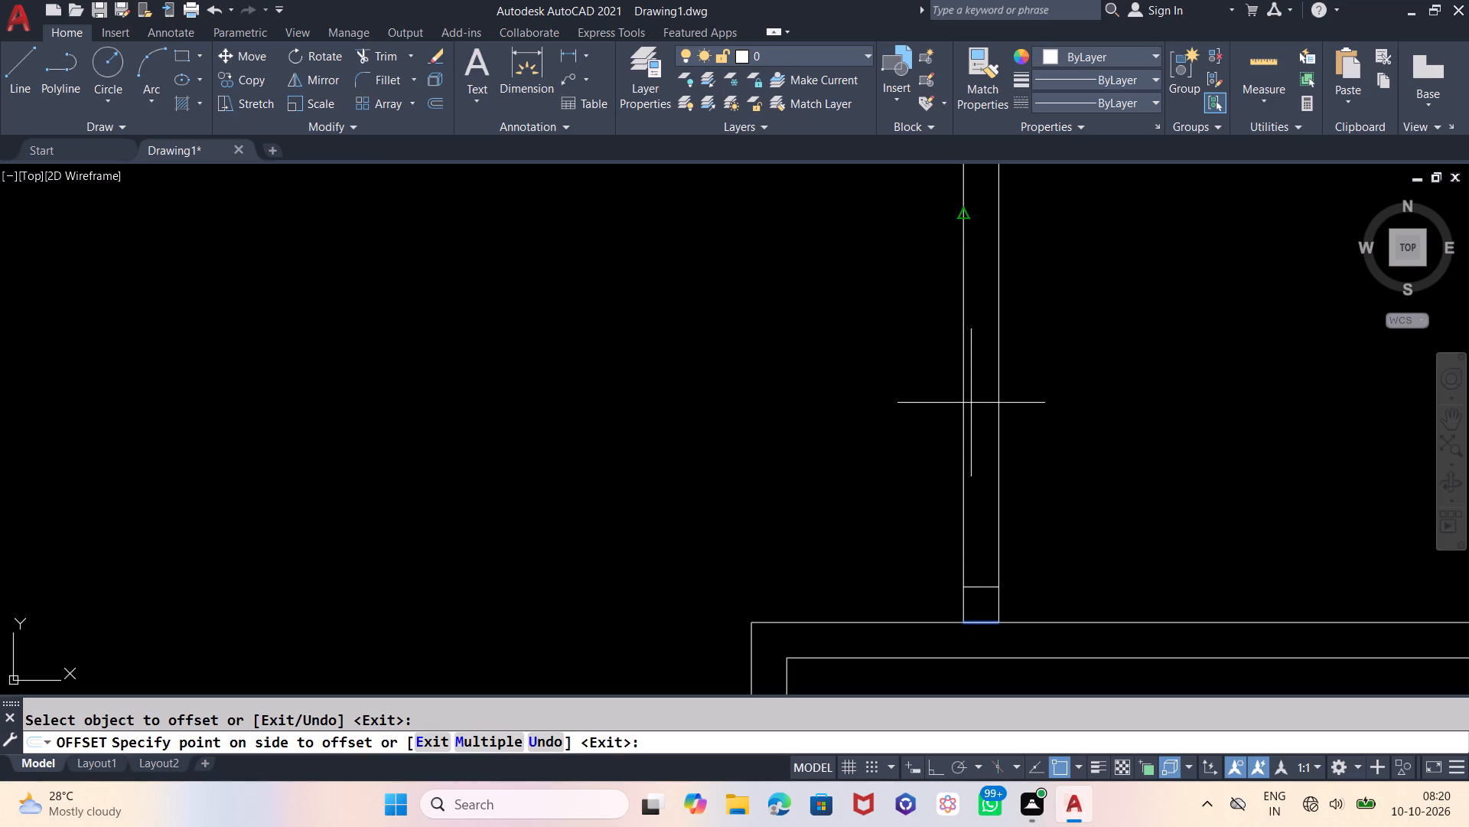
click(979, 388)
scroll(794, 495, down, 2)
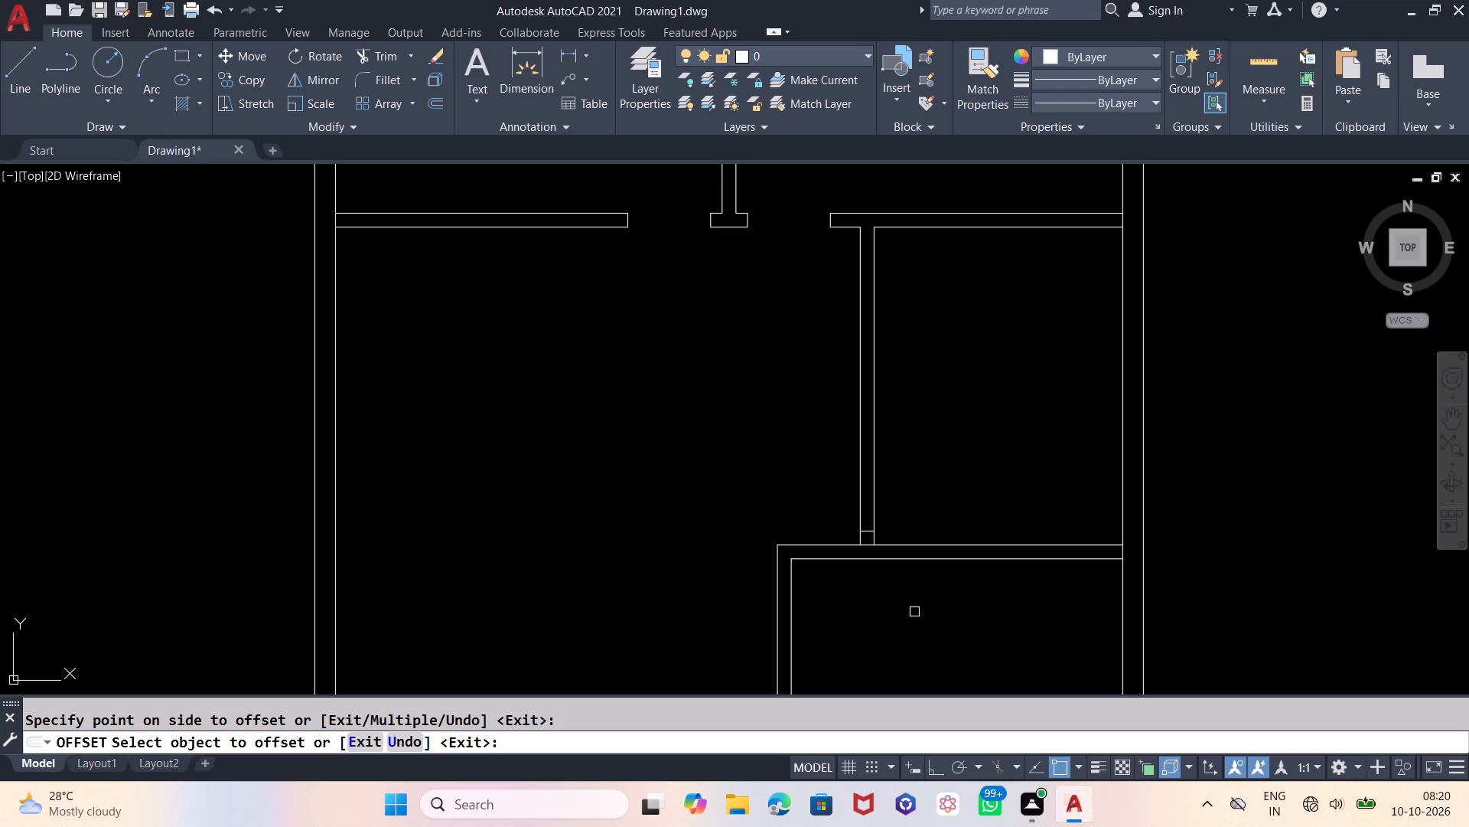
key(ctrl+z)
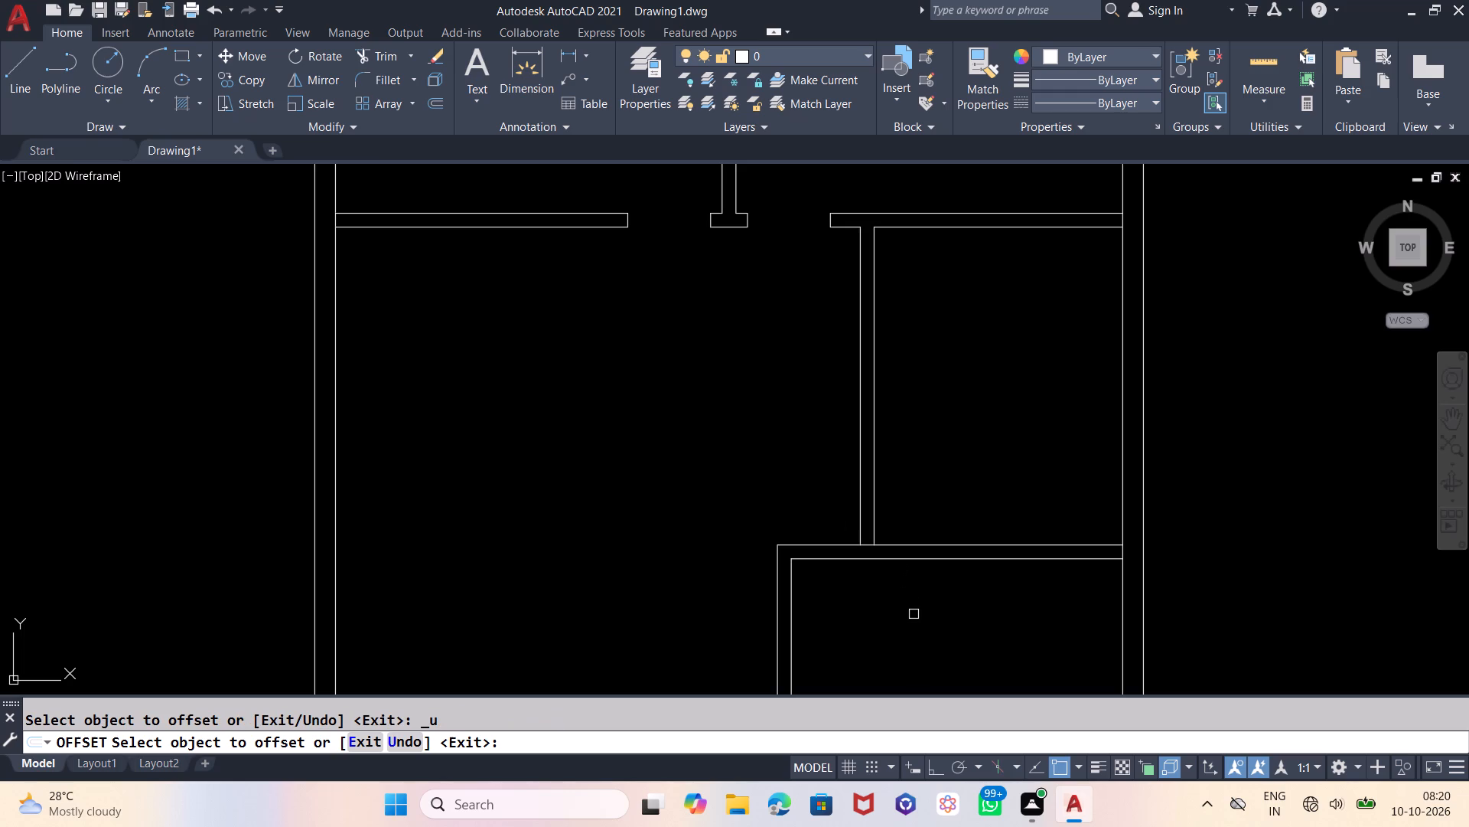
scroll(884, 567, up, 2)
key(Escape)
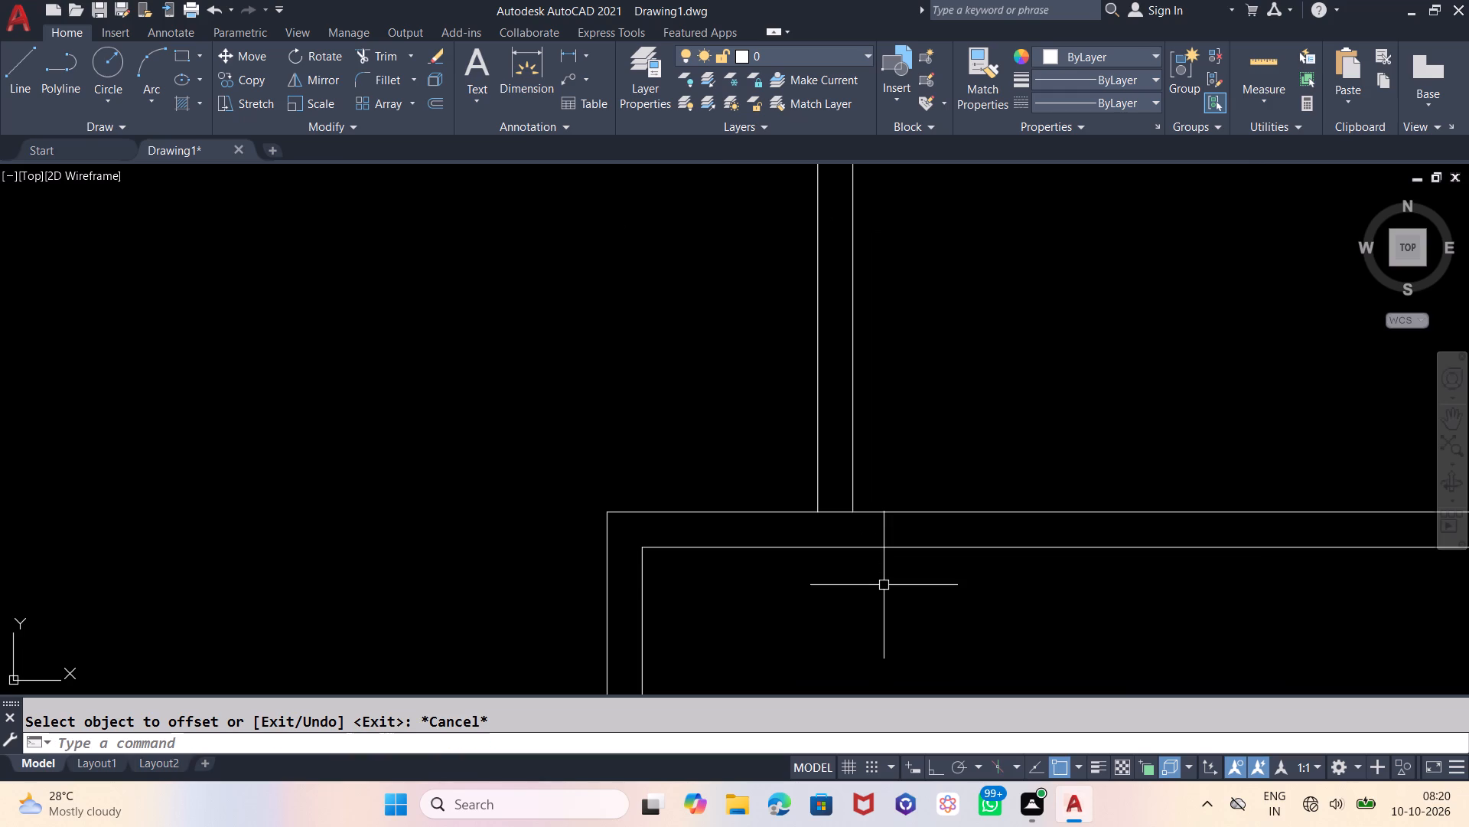
Offset the short closing line at the right-hand vertical partition's lower end 12" upward.
key(o)
key(Return)
text(12)
key(Return)
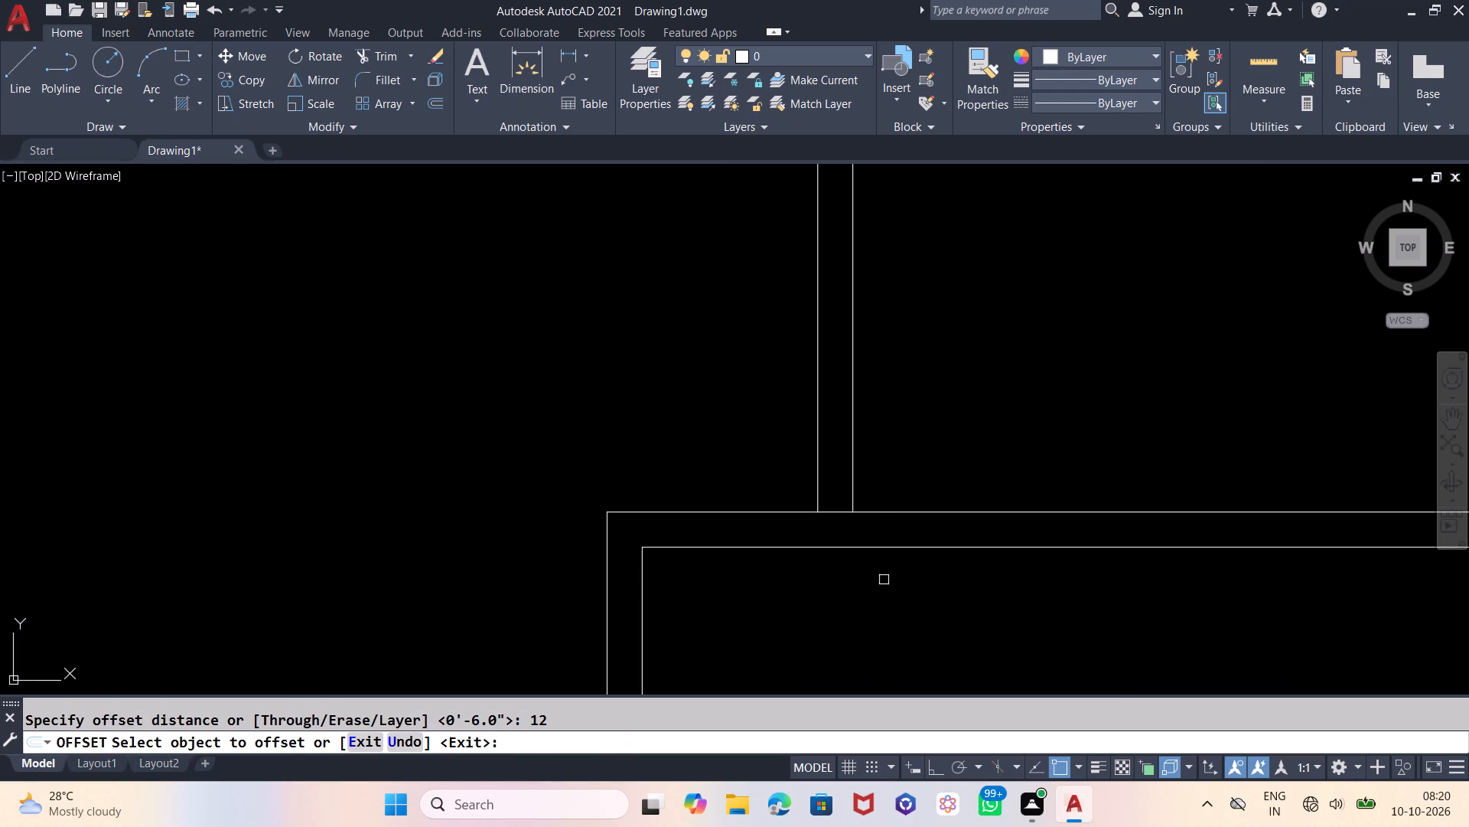
click(839, 513)
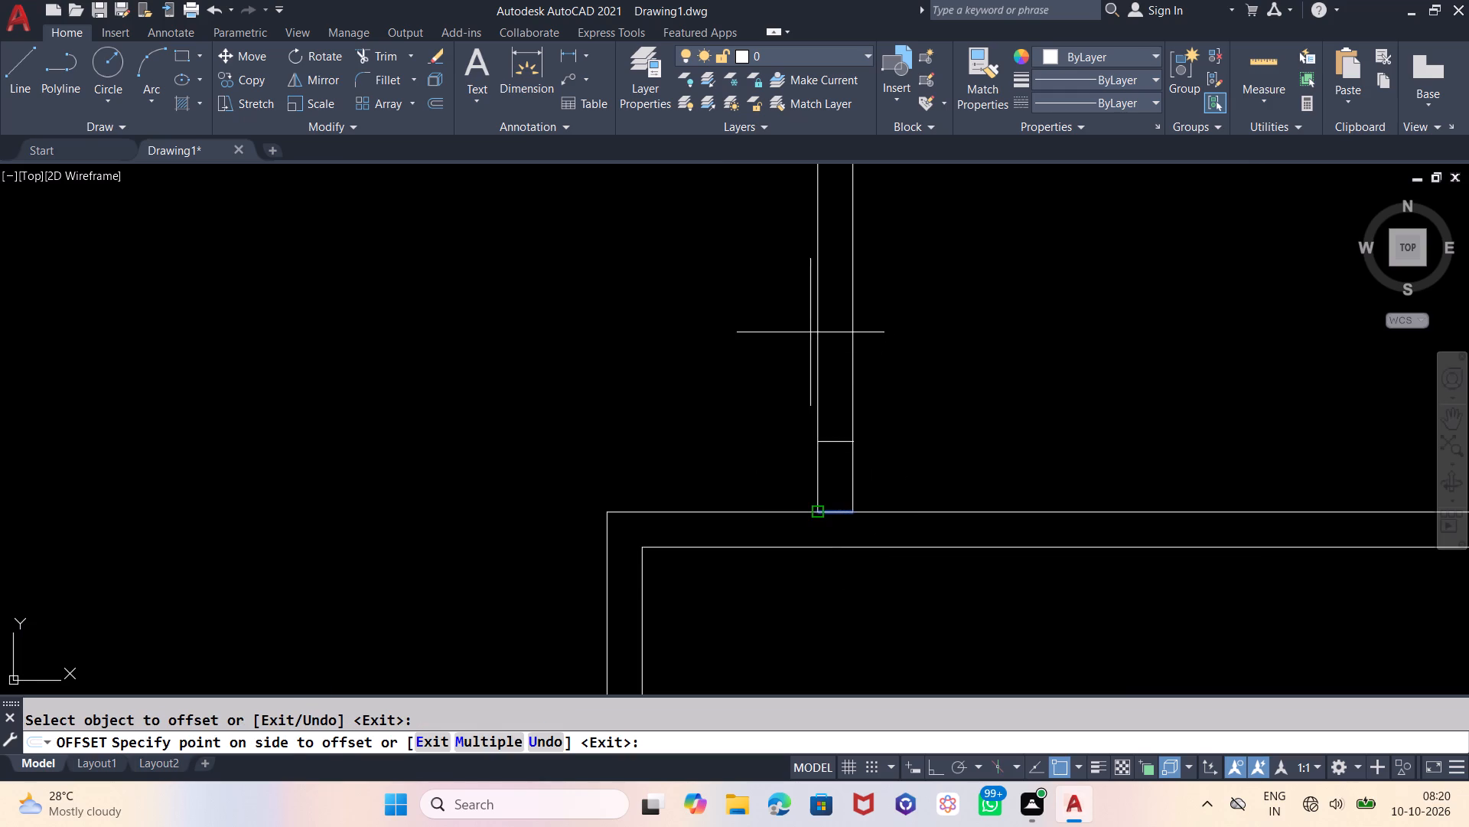
click(780, 325)
scroll(869, 699, down, 1)
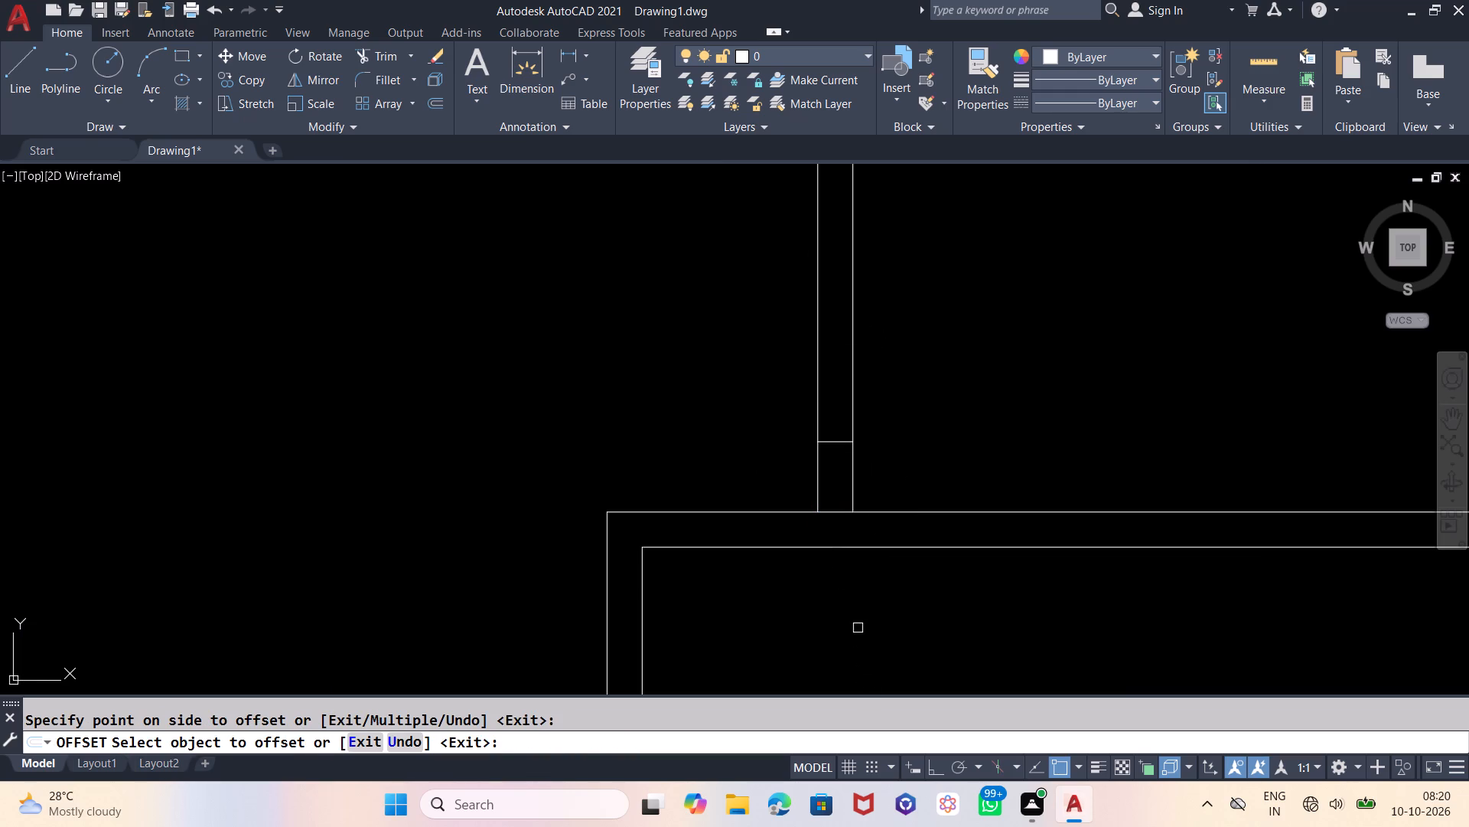
key(Escape)
Offset the new short line inside the right-hand vertical partition 30" upward to mark the opening's upper edge.
key(o)
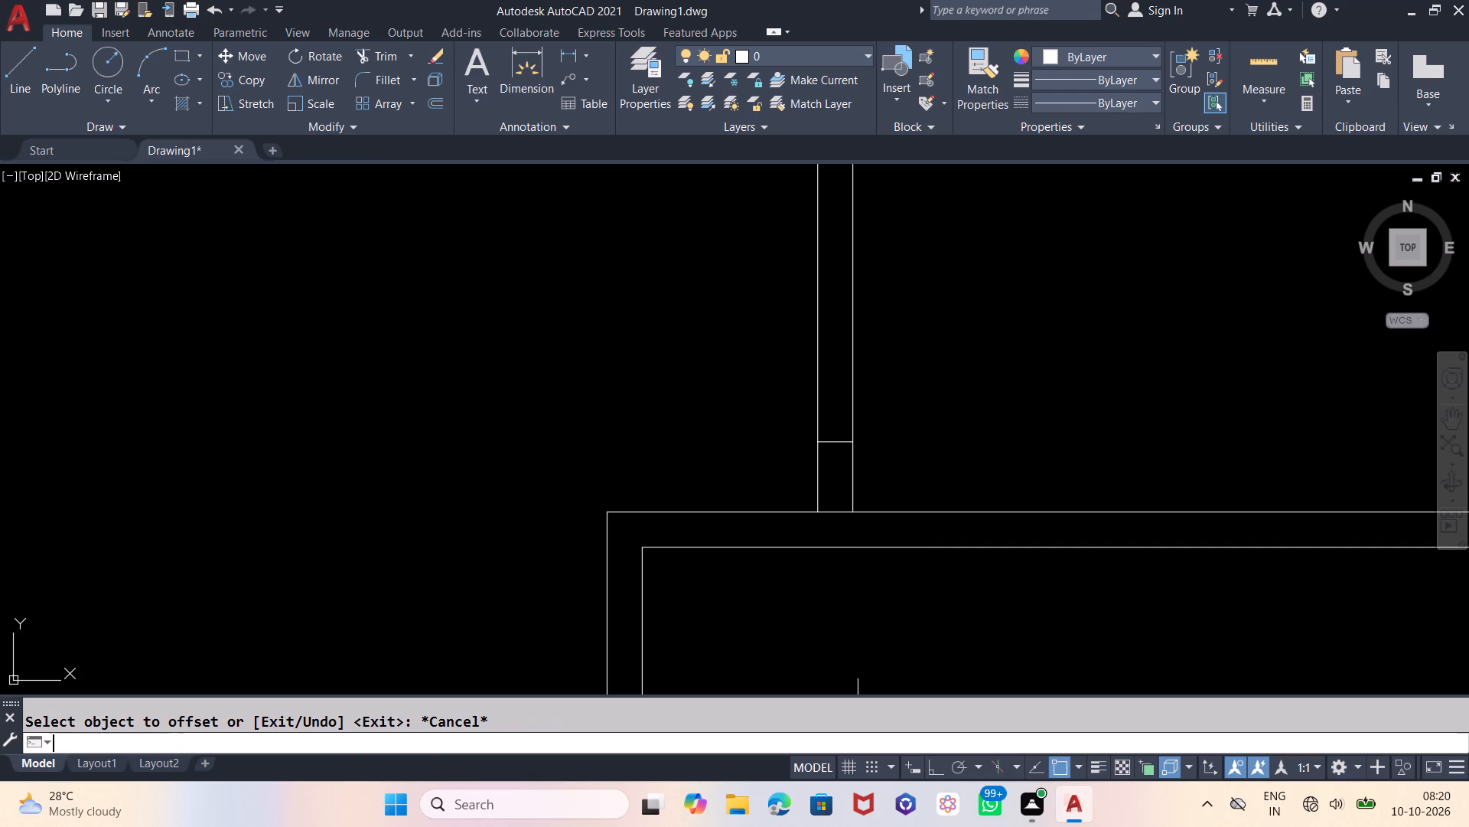
key(Return)
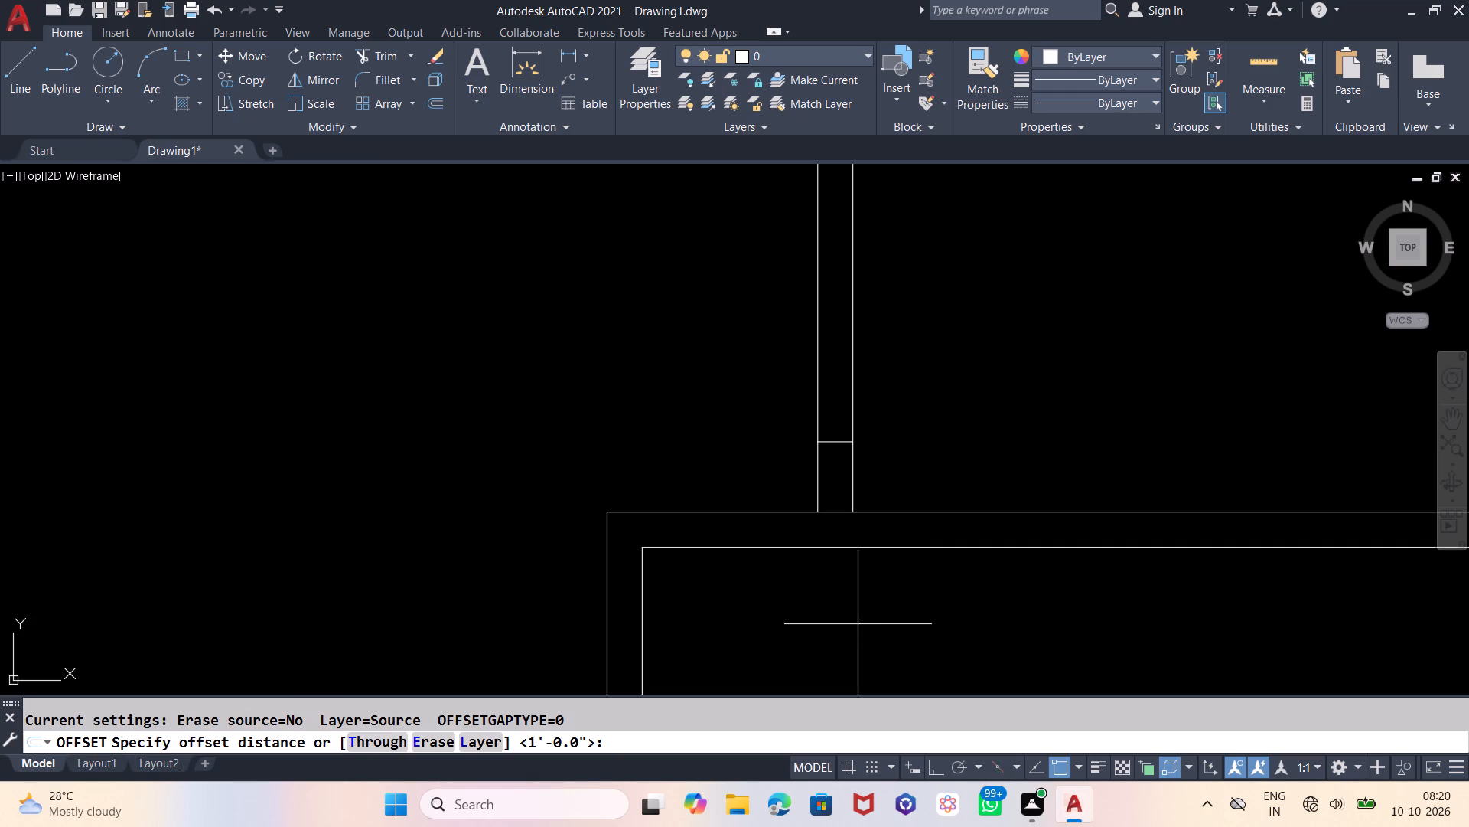
text(30)
key(Return)
click(833, 443)
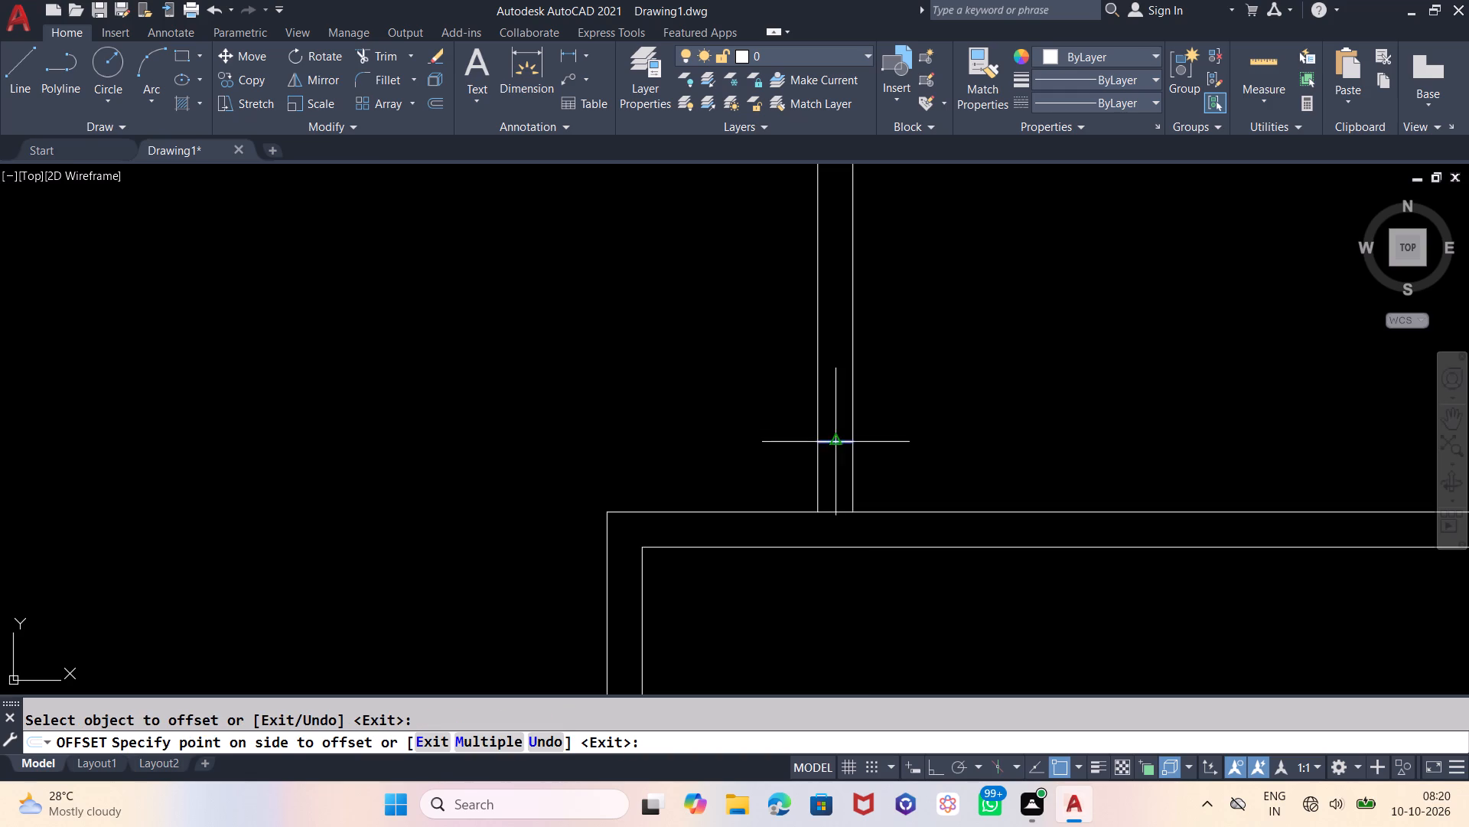
click(814, 255)
scroll(774, 640, down, 1)
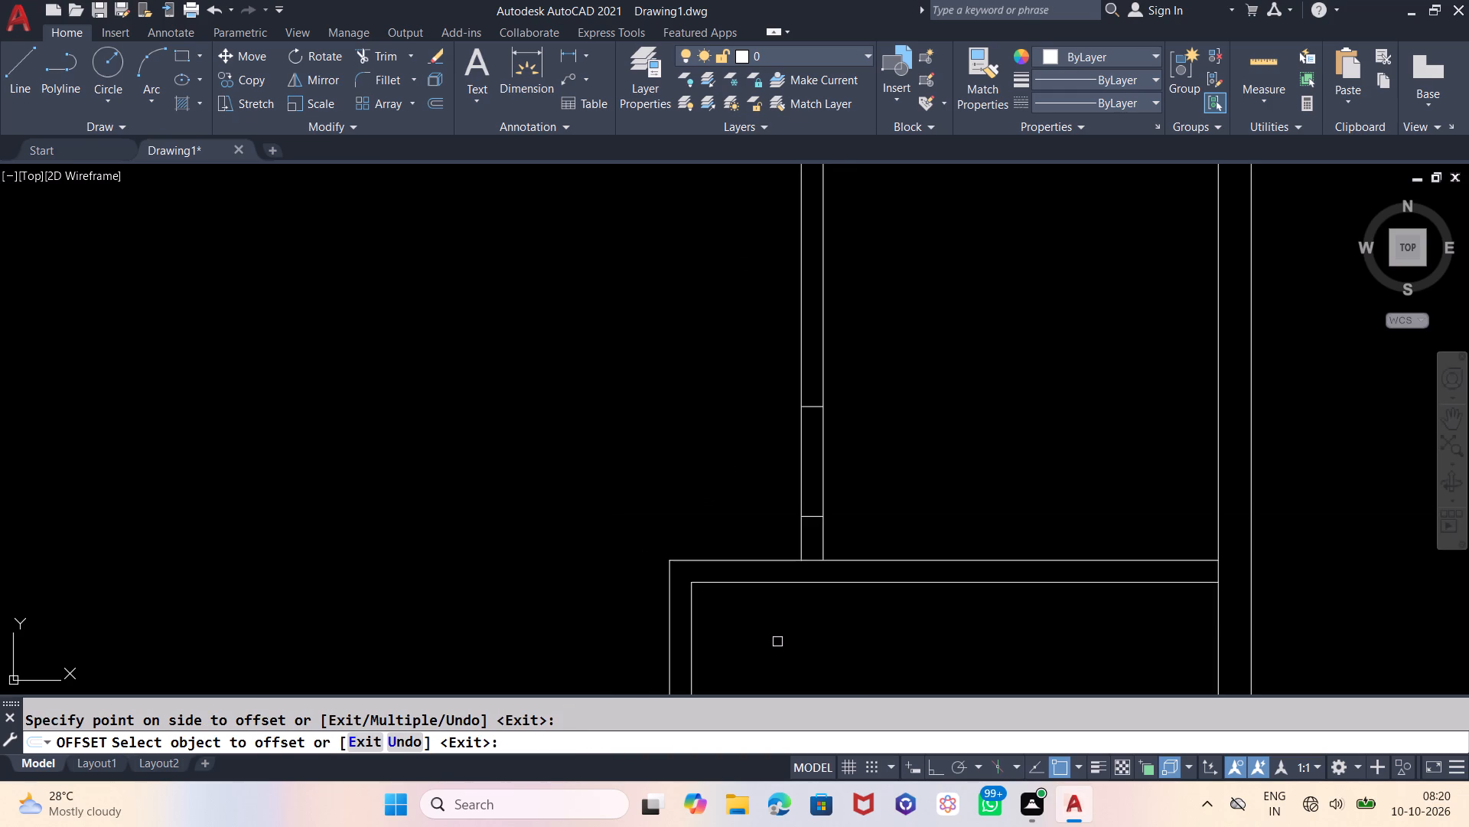
key(Escape)
Trim both lines of the right-hand vertical partition between the two short offset lines to open the 30" gap.
text(tr)
key(Return)
key(Return)
drag(774, 466, 800, 463)
click(864, 445)
drag(851, 446, 847, 446)
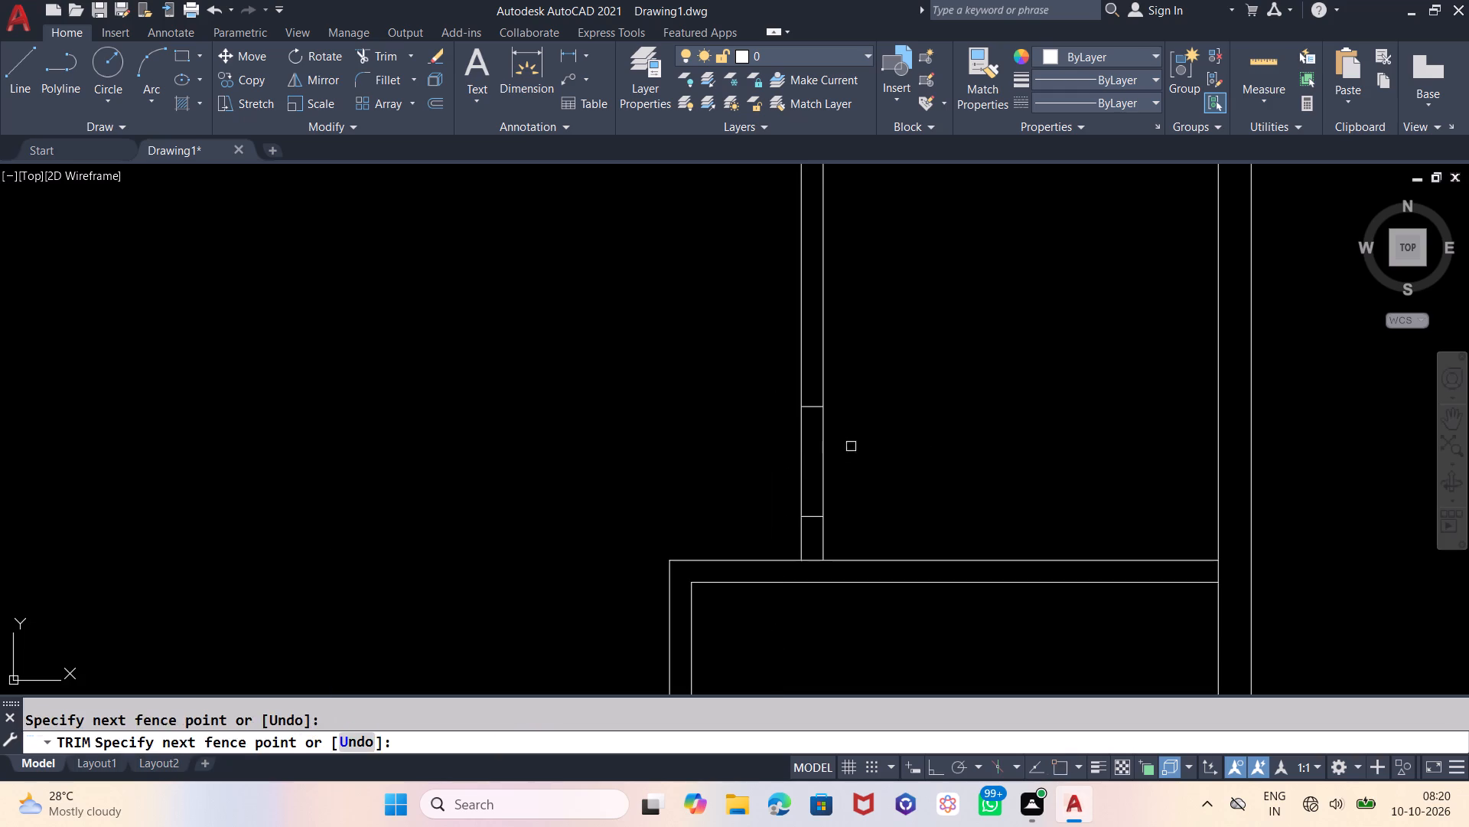
drag(847, 446, 832, 449)
click(805, 456)
click(823, 454)
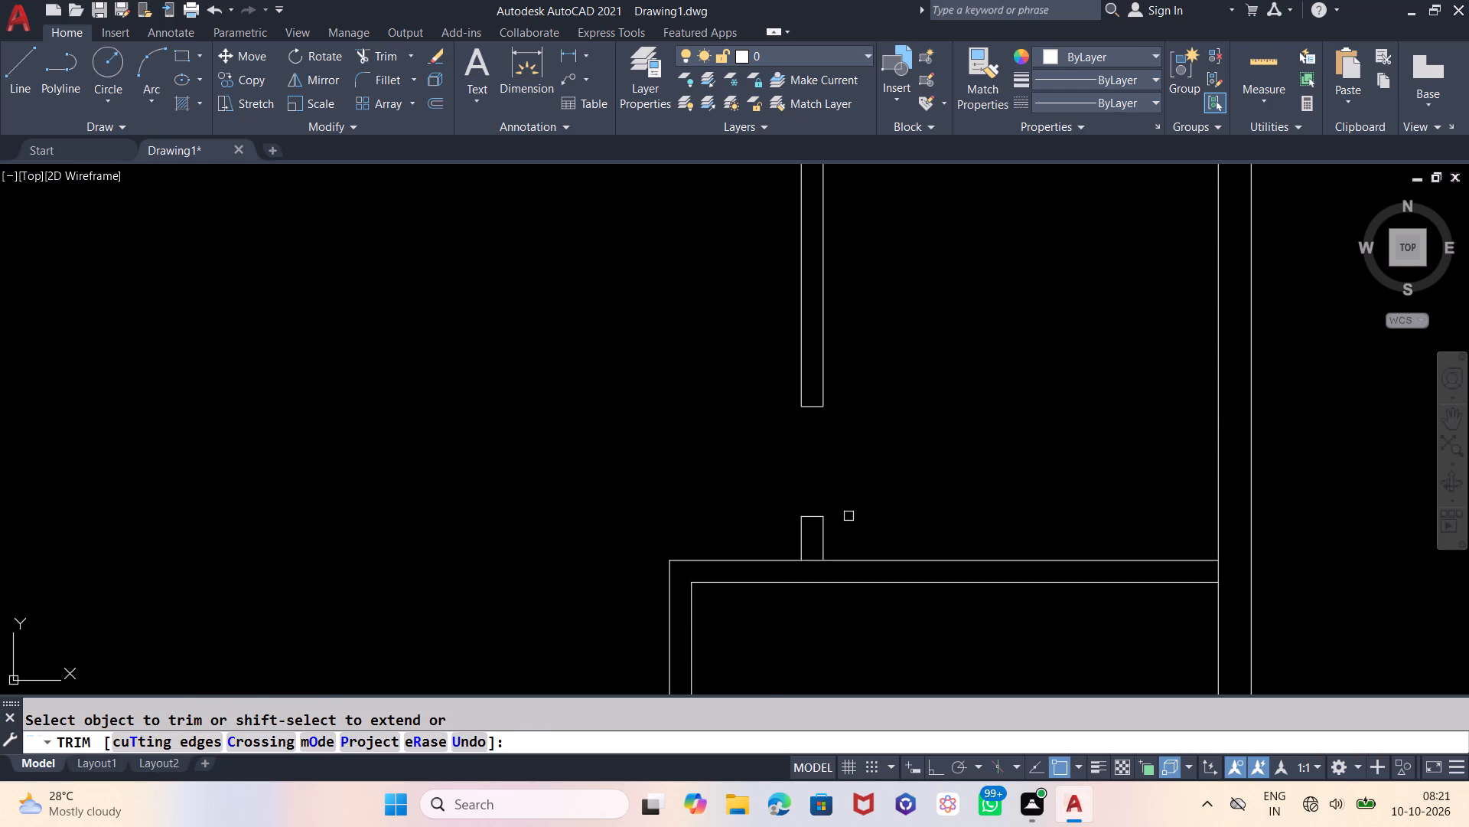
Trim the line across the base of the short wall stub where it meets the horizontal partition below.
click(813, 561)
scroll(862, 550, down, 3)
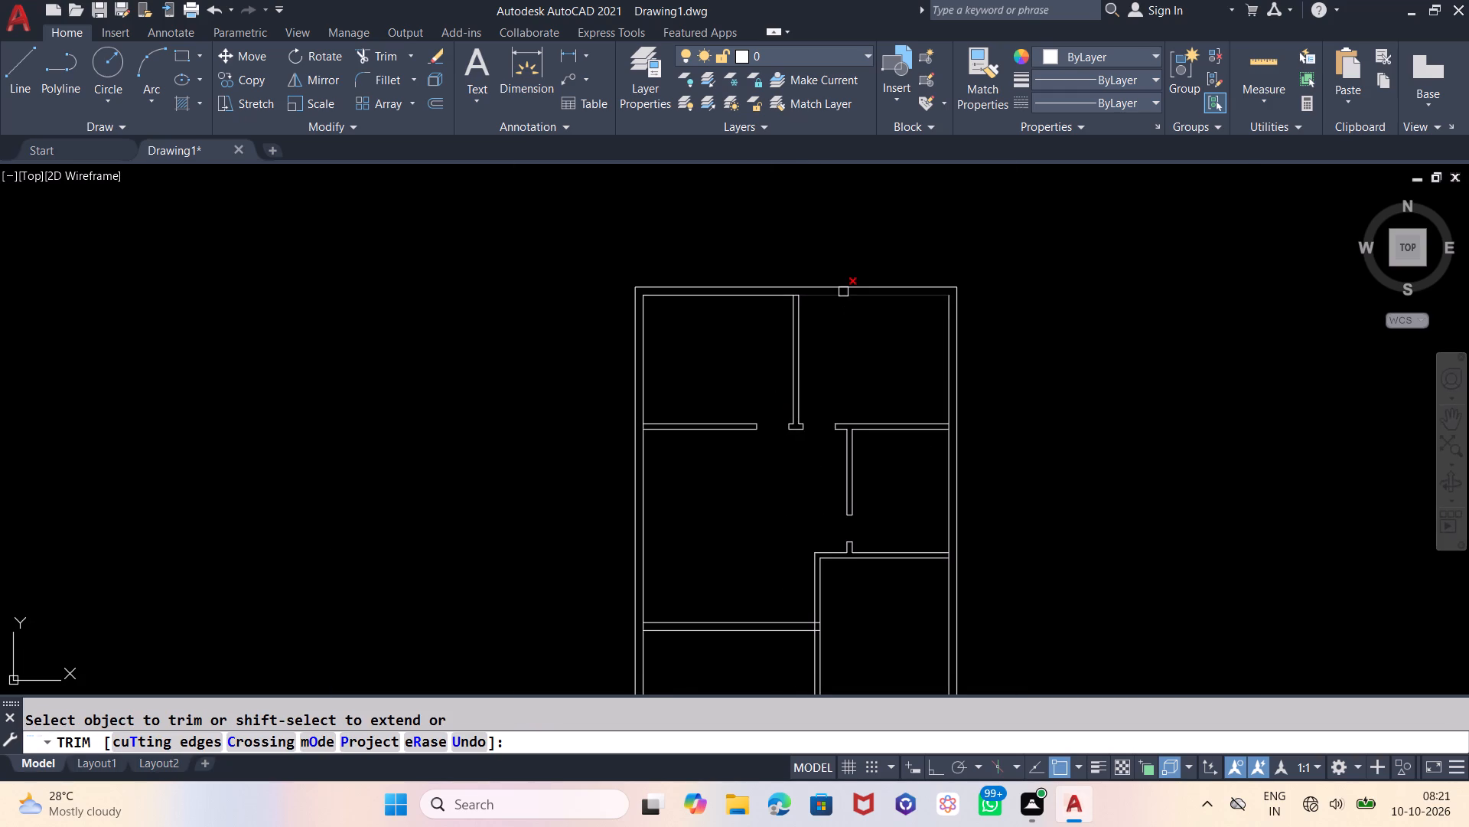
key(Escape)
Offset the upper line of the lower-left room's horizontal partition 6" upward.
scroll(837, 258, down, 1)
scroll(846, 546, up, 1)
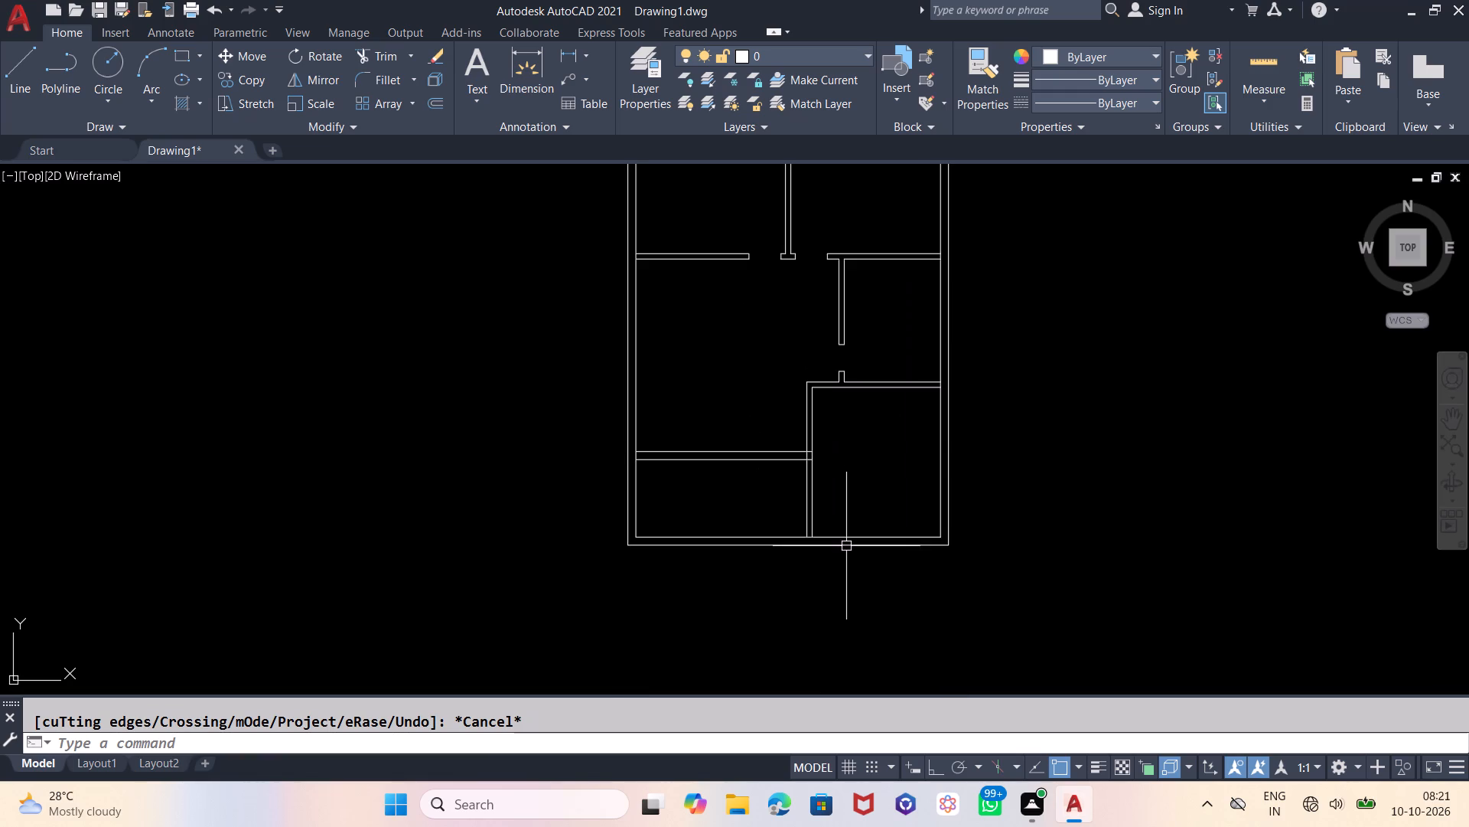
scroll(864, 655, down, 1)
scroll(855, 603, up, 1)
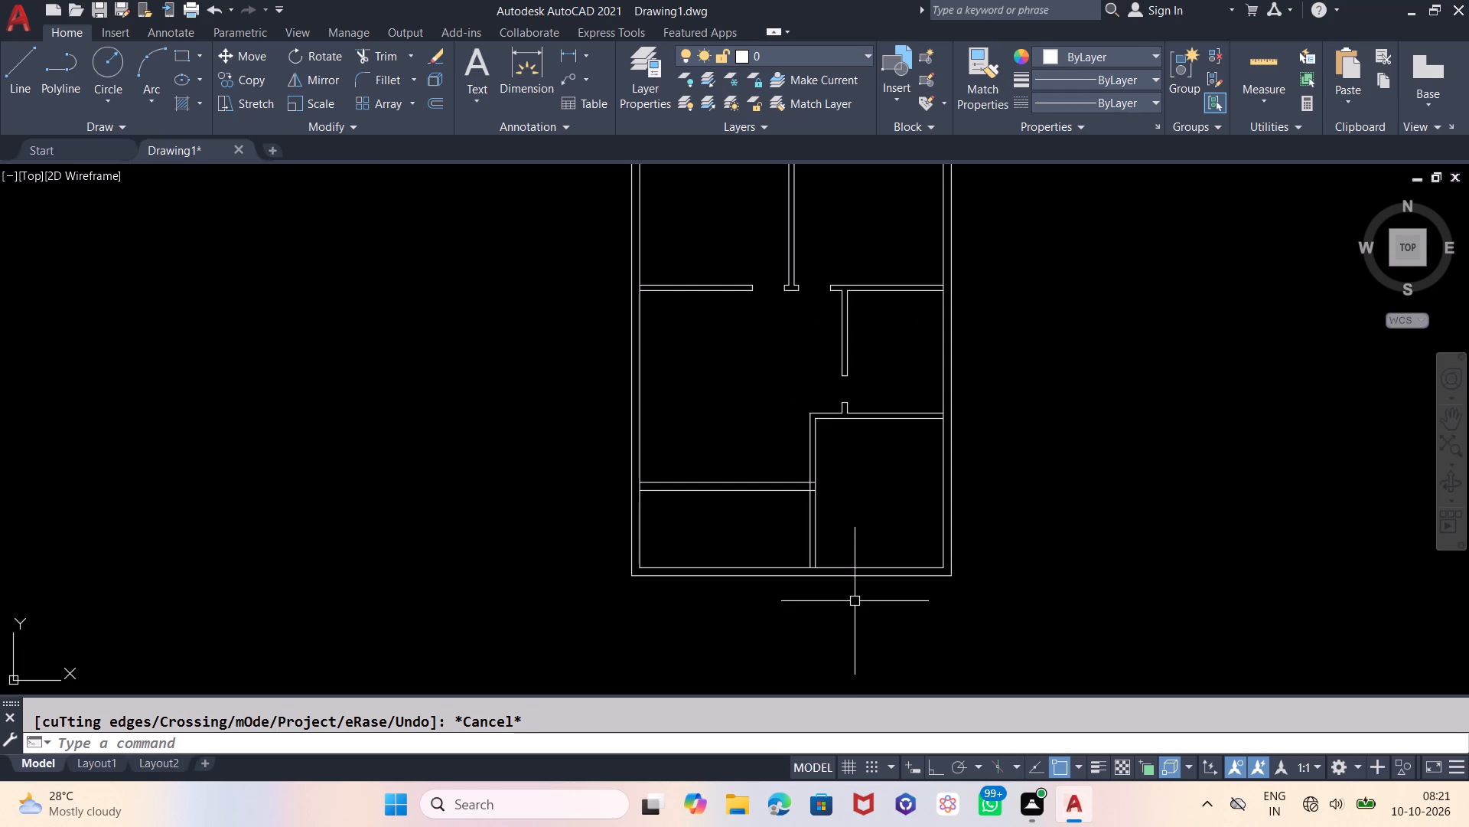
key(Escape)
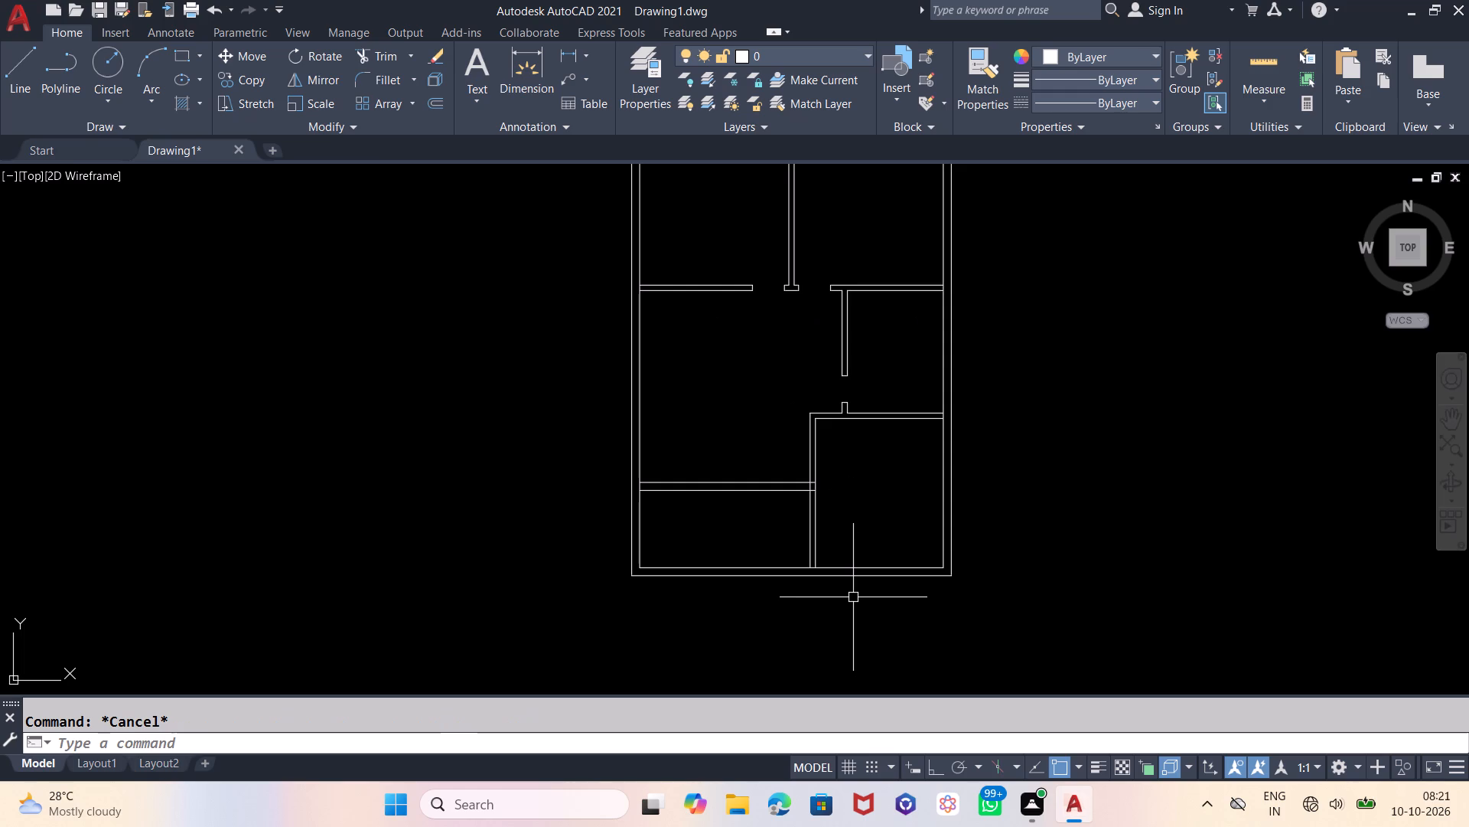
key(o)
key(Return)
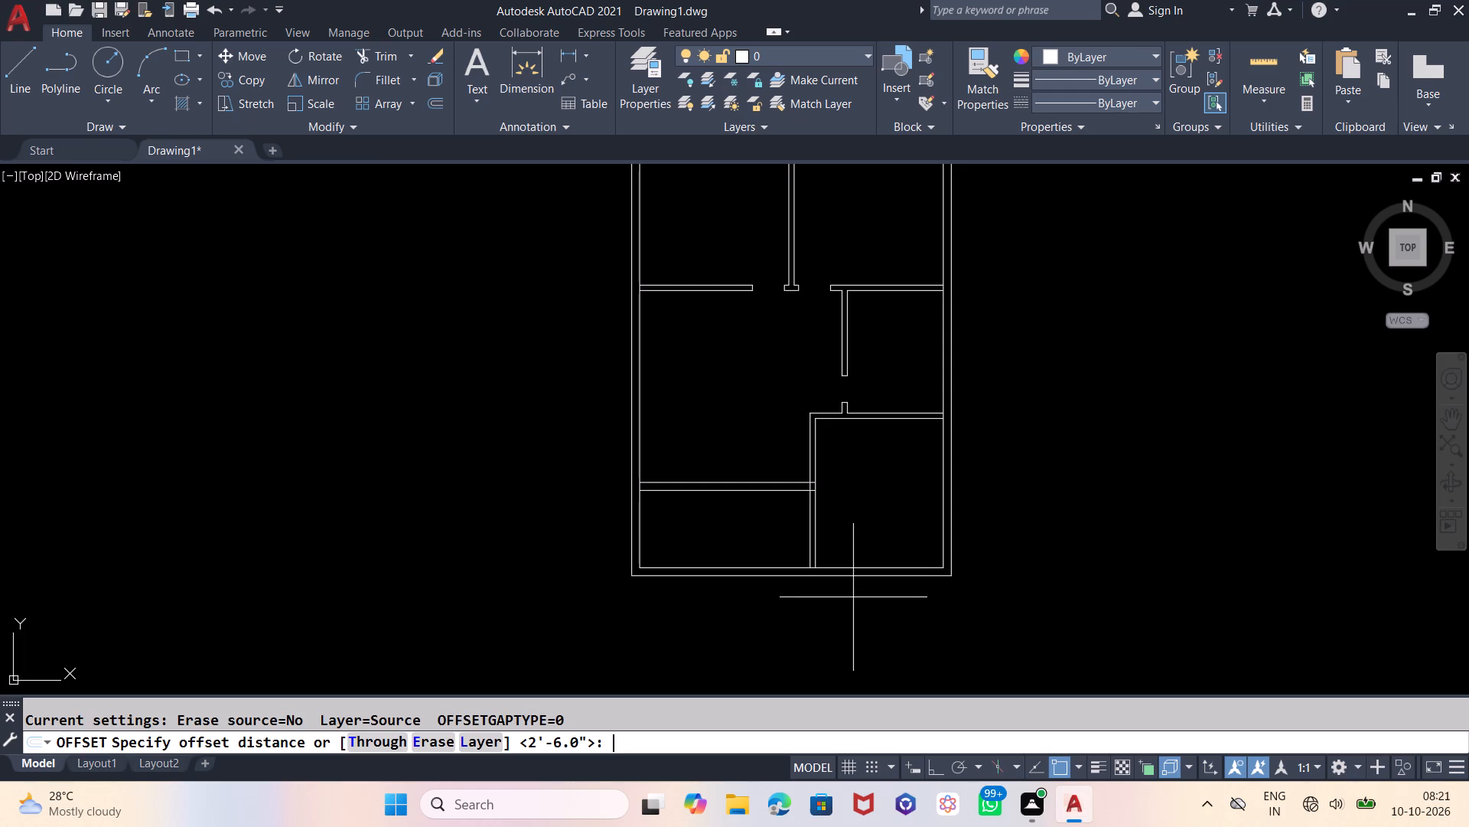
key(6)
key(Return)
scroll(803, 503, up, 3)
click(782, 427)
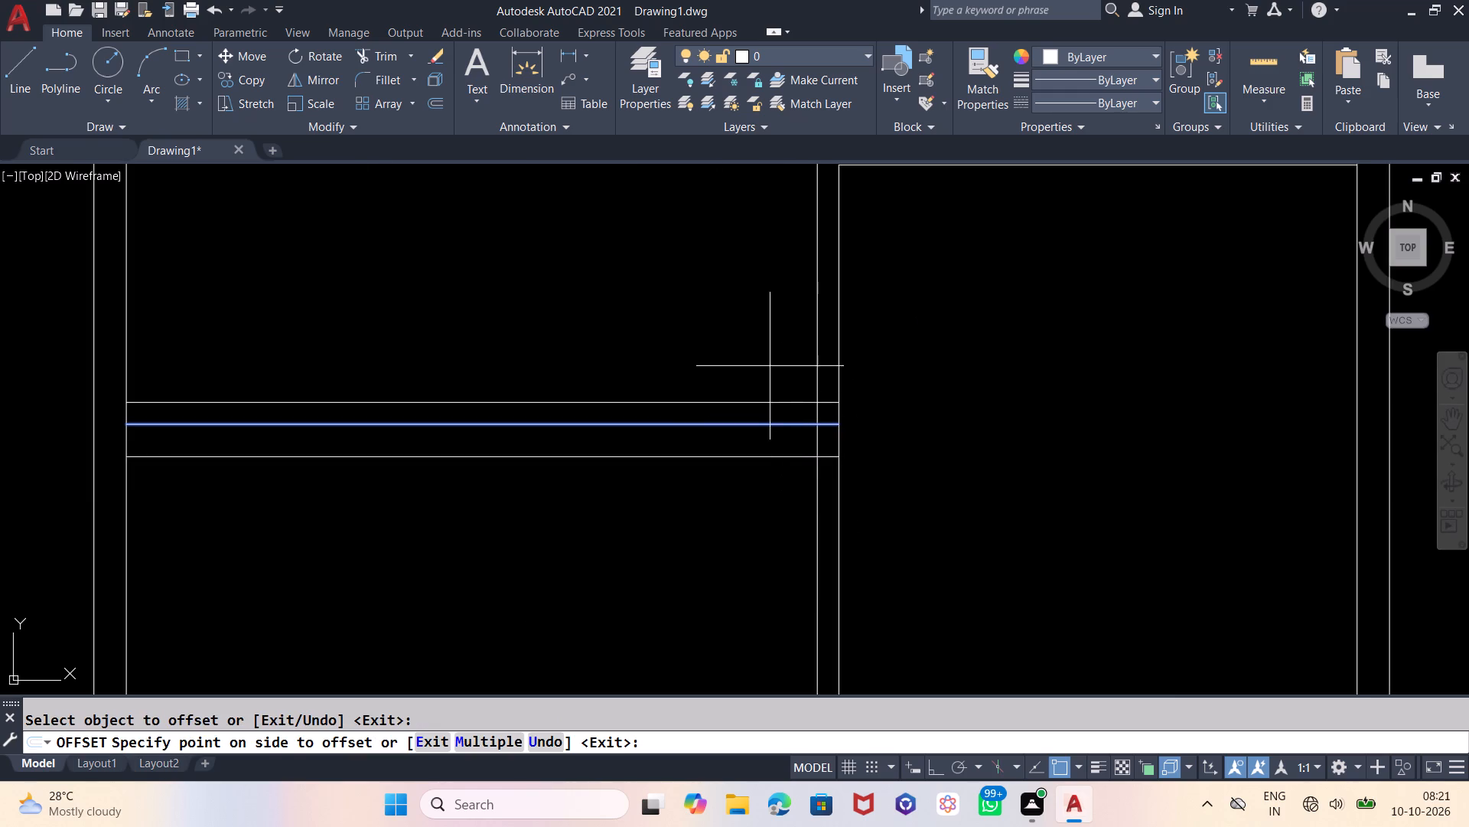
click(763, 341)
key(Escape)
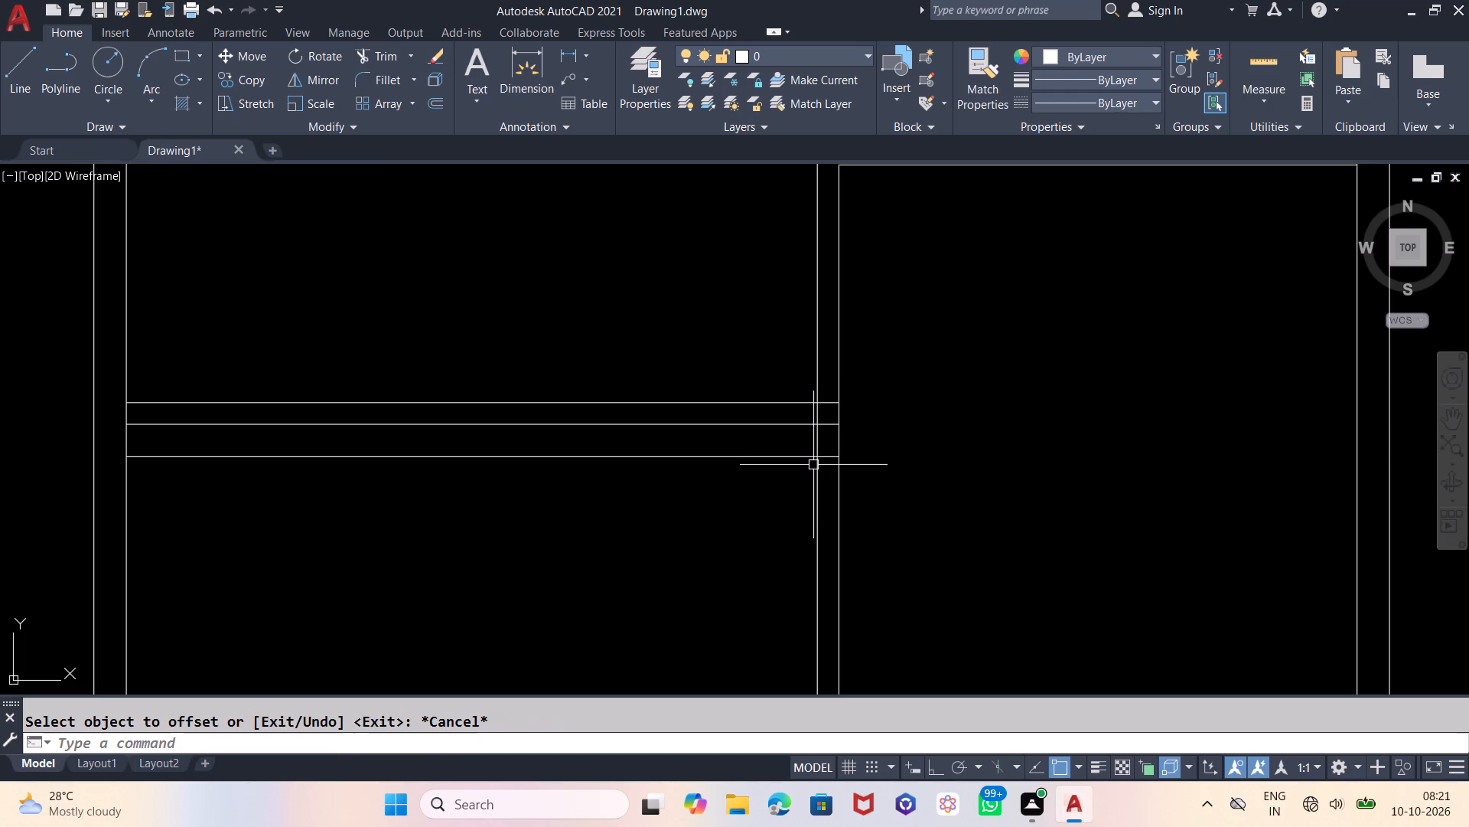
Offset the new horizontal line above the lower-left room's partition 36" upward.
key(o)
key(Return)
text(36)
key(Return)
click(786, 403)
click(782, 296)
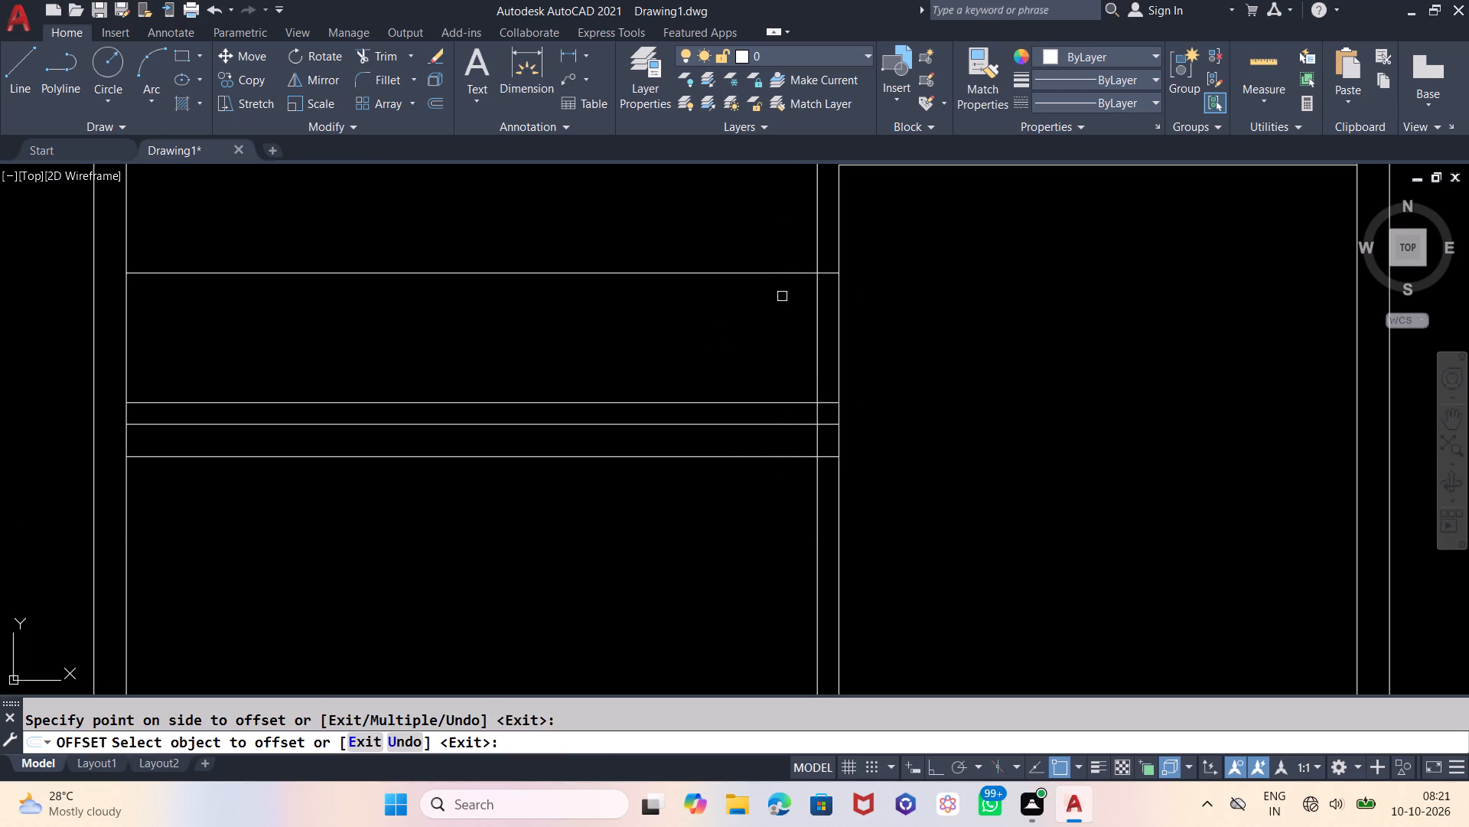
key(Escape)
Trim both lines of the lower vertical partition between the two offset horizontals to open the 36" gap.
key(t)
key(r)
key(Return)
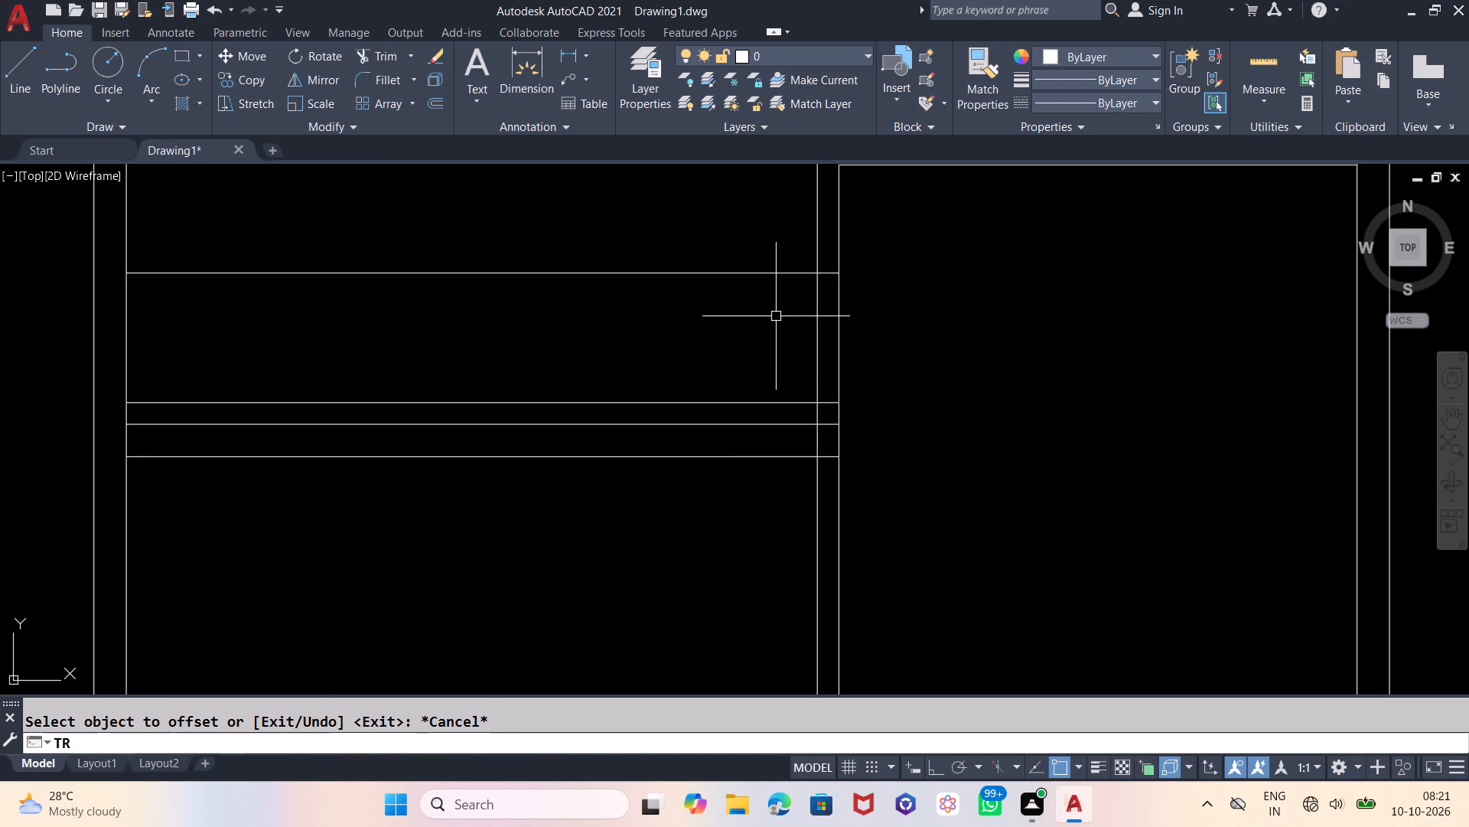
key(Return)
drag(775, 318, 809, 329)
click(957, 351)
click(921, 341)
click(806, 345)
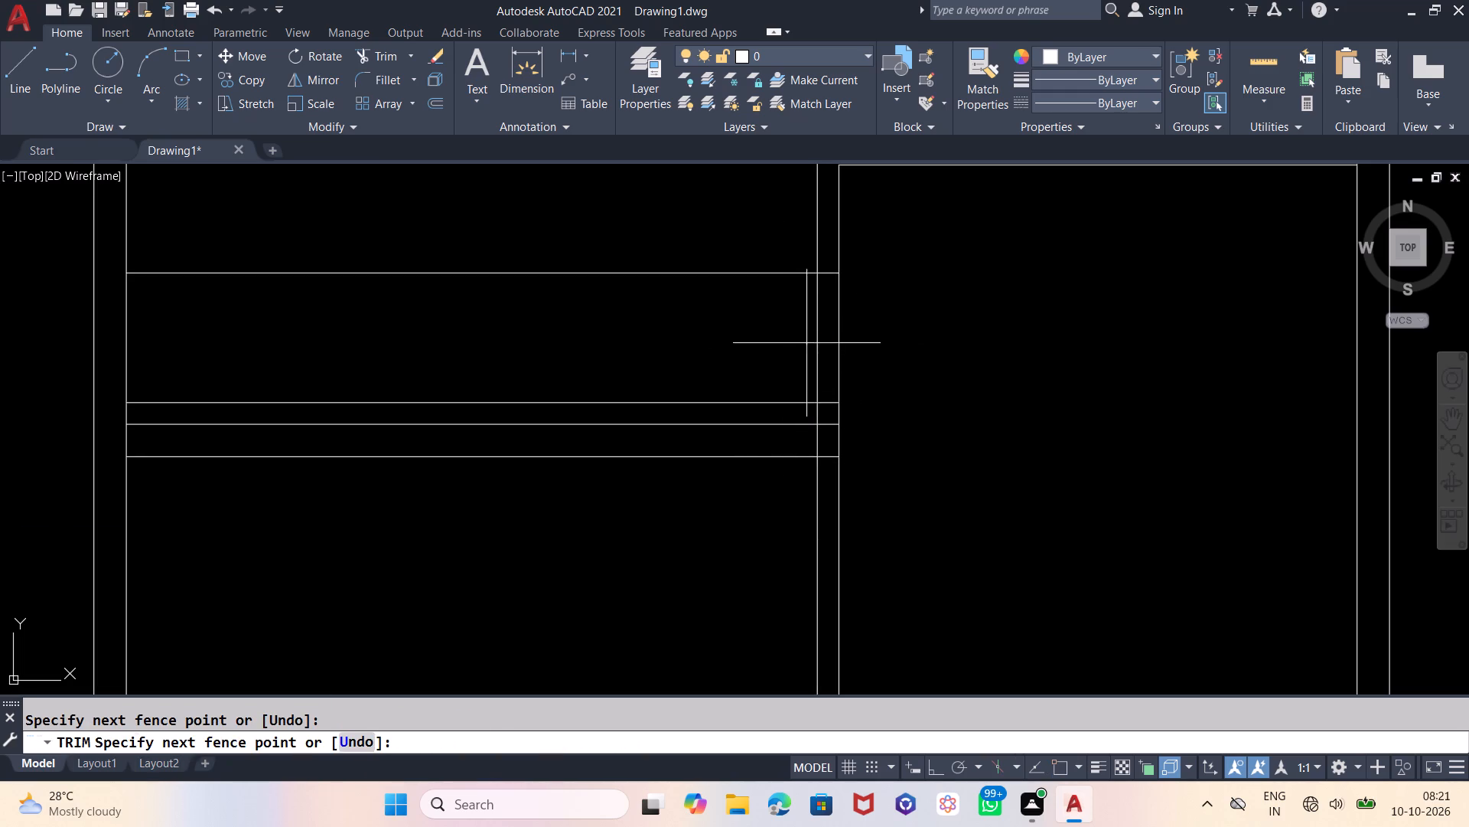
click(849, 324)
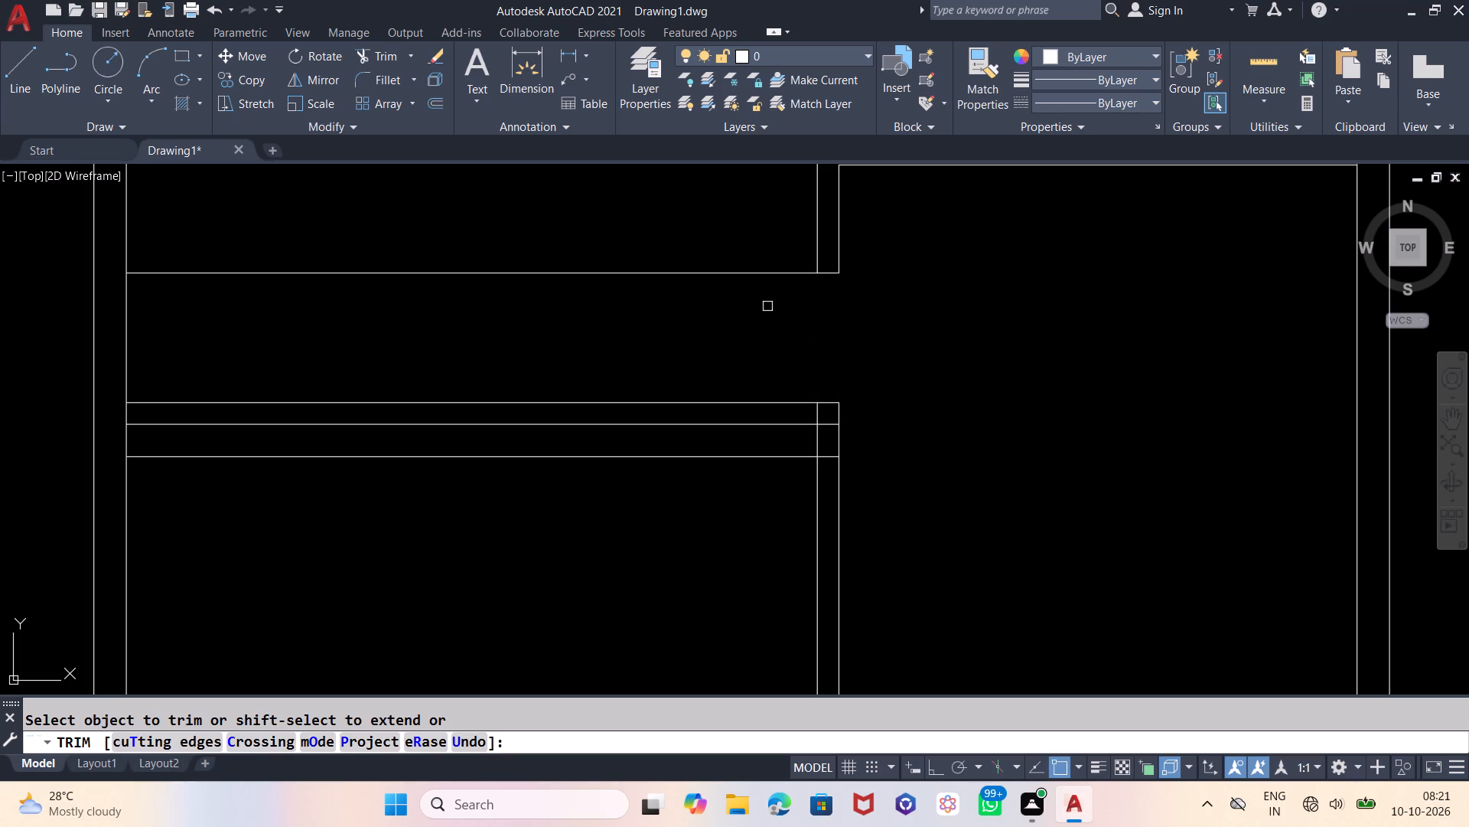
Trim away the parts of both offset horizontals extending left of the lower vertical partition.
click(767, 306)
click(758, 247)
click(759, 399)
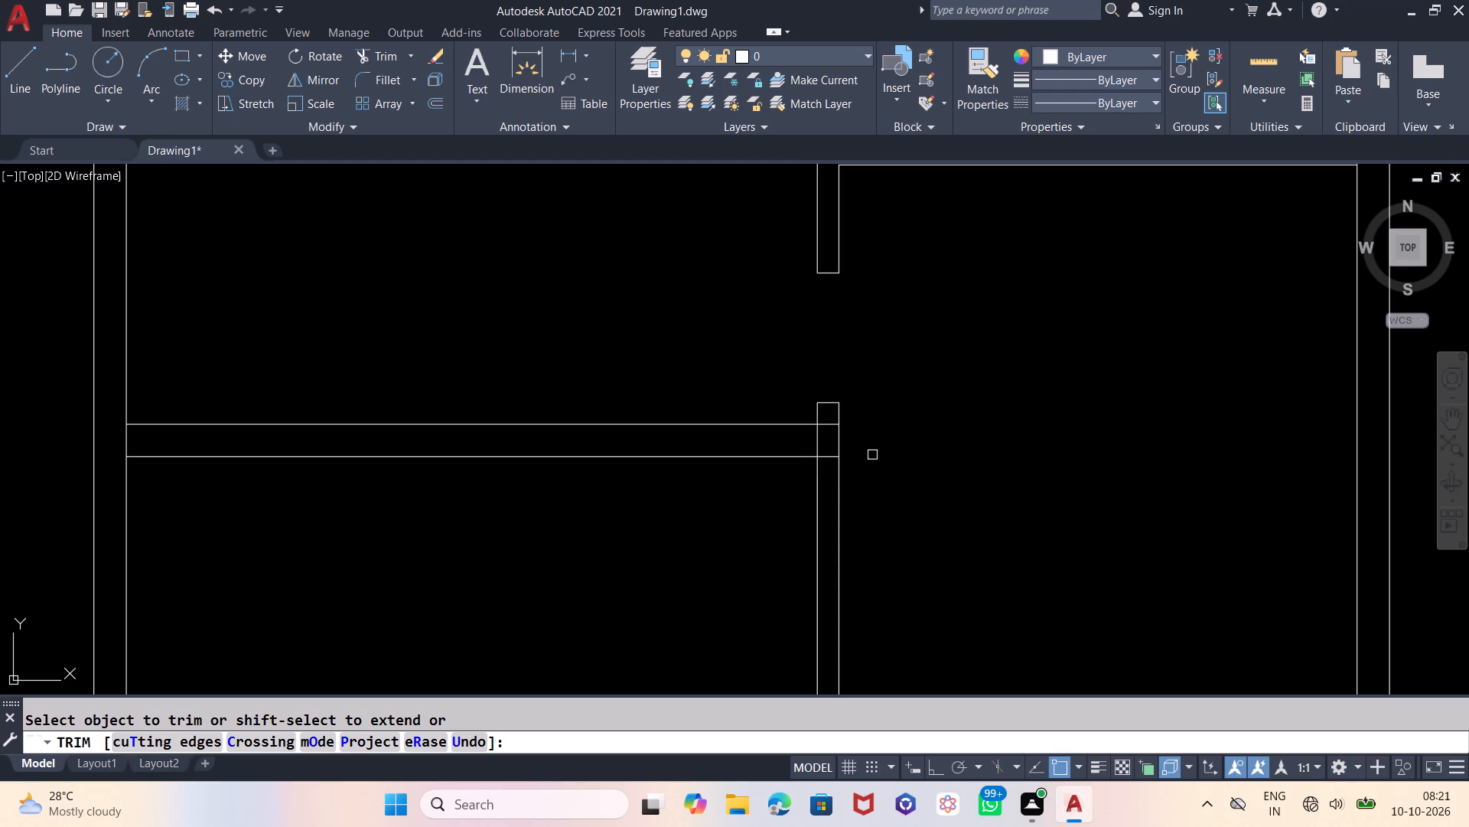
Clean up the junction of the lower-left horizontal partition and the lower vertical partition by trimming the lines crossing inside it.
click(820, 443)
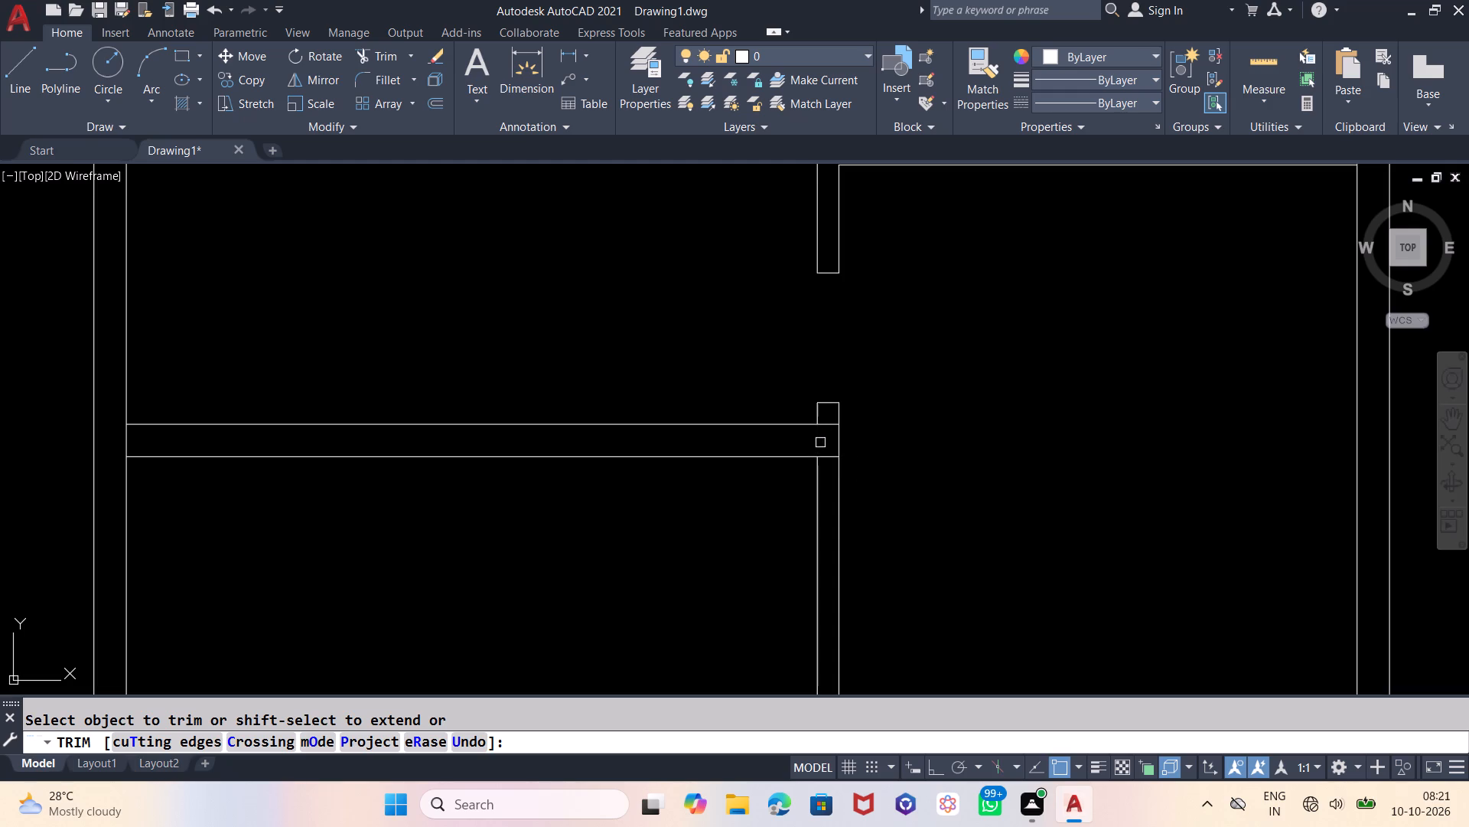
click(829, 424)
click(827, 455)
Trim the left outer wall's inner line between the two lines of the lower-left horizontal partition.
scroll(864, 485, down, 2)
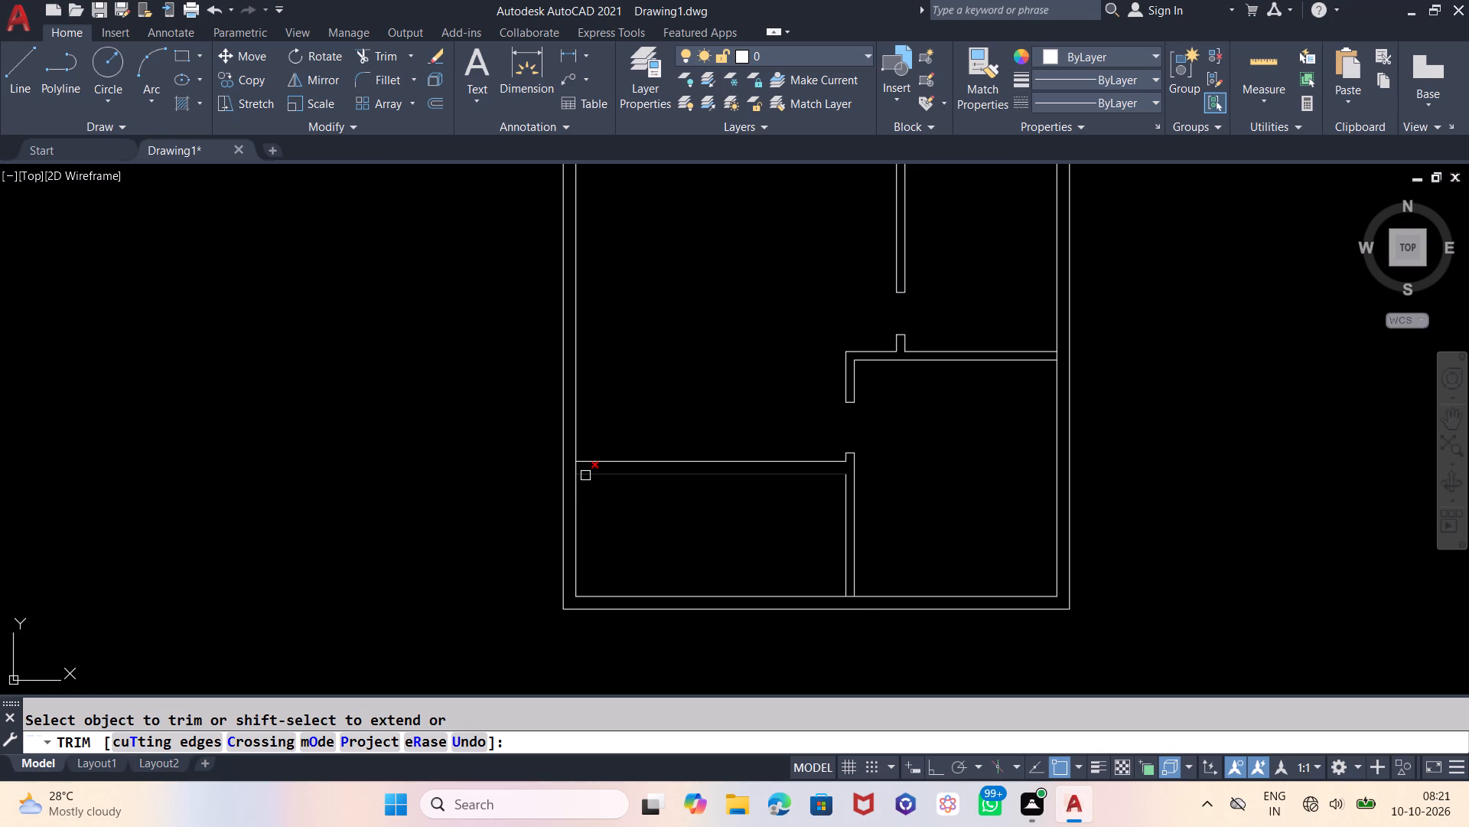
scroll(585, 477, up, 2)
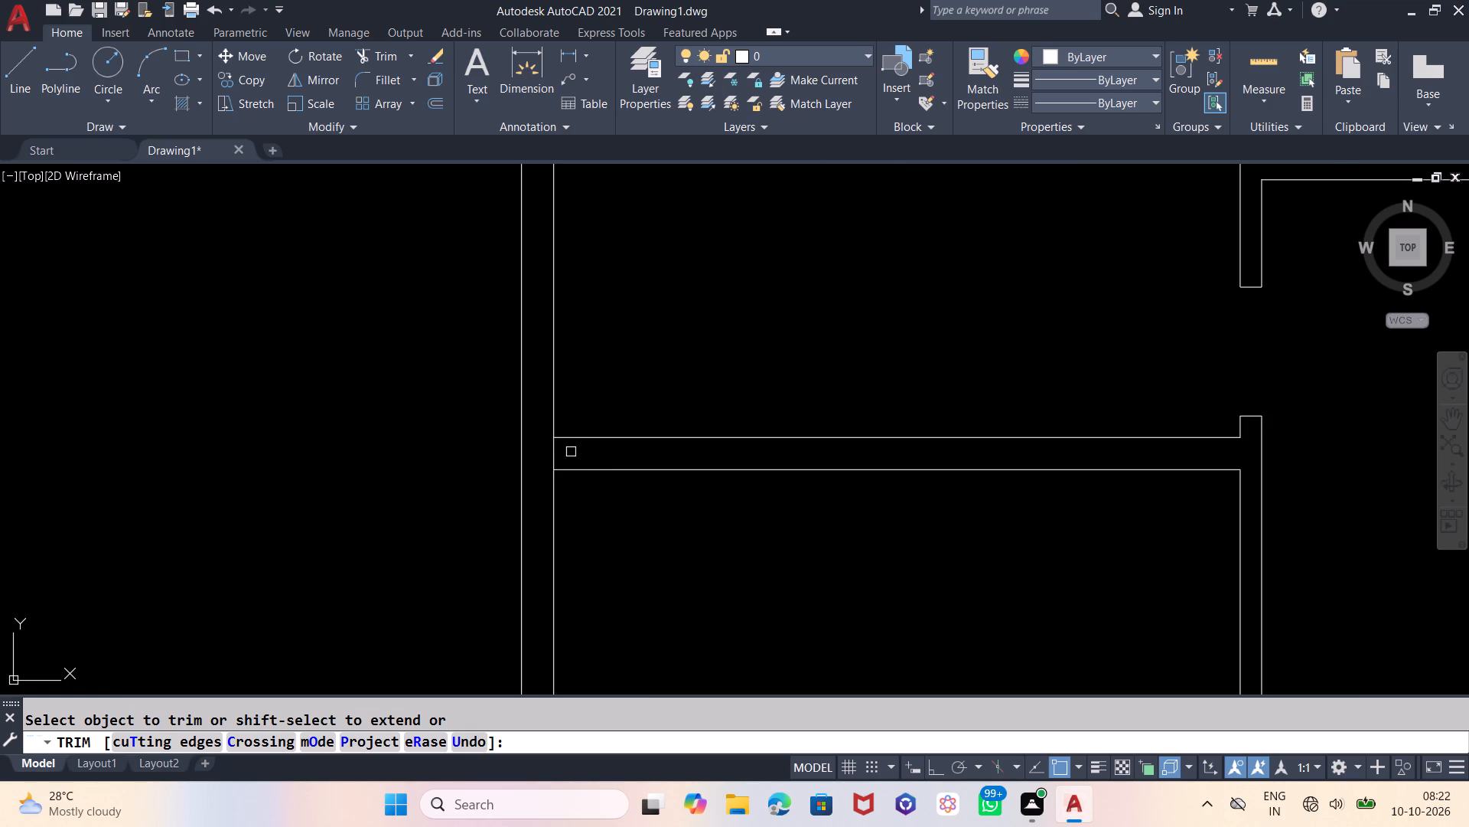
click(555, 450)
scroll(571, 562, down, 2)
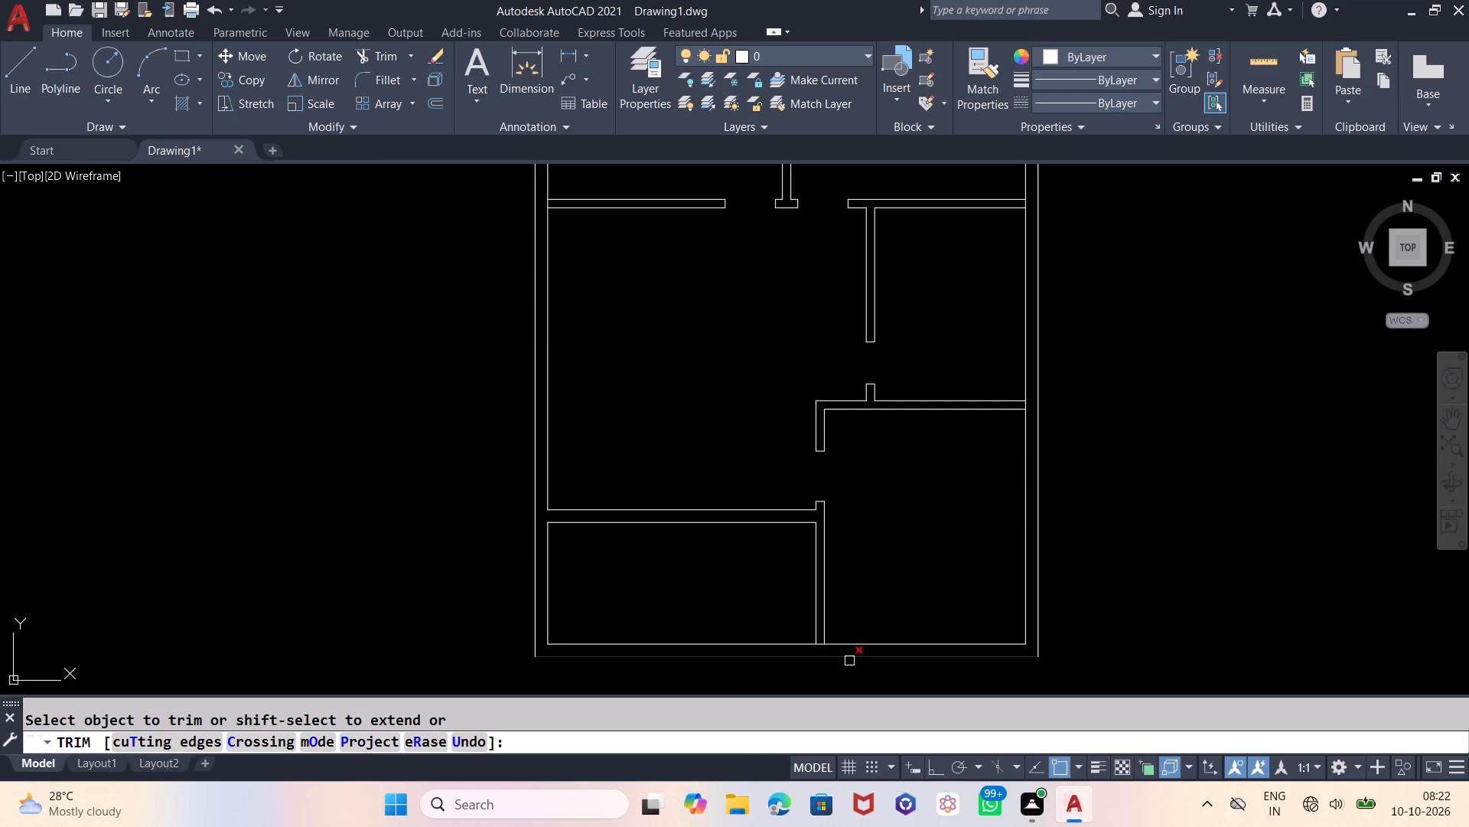
Trim the bottom outer wall's inner line between the two lines of the lower vertical partition.
scroll(840, 658, up, 2)
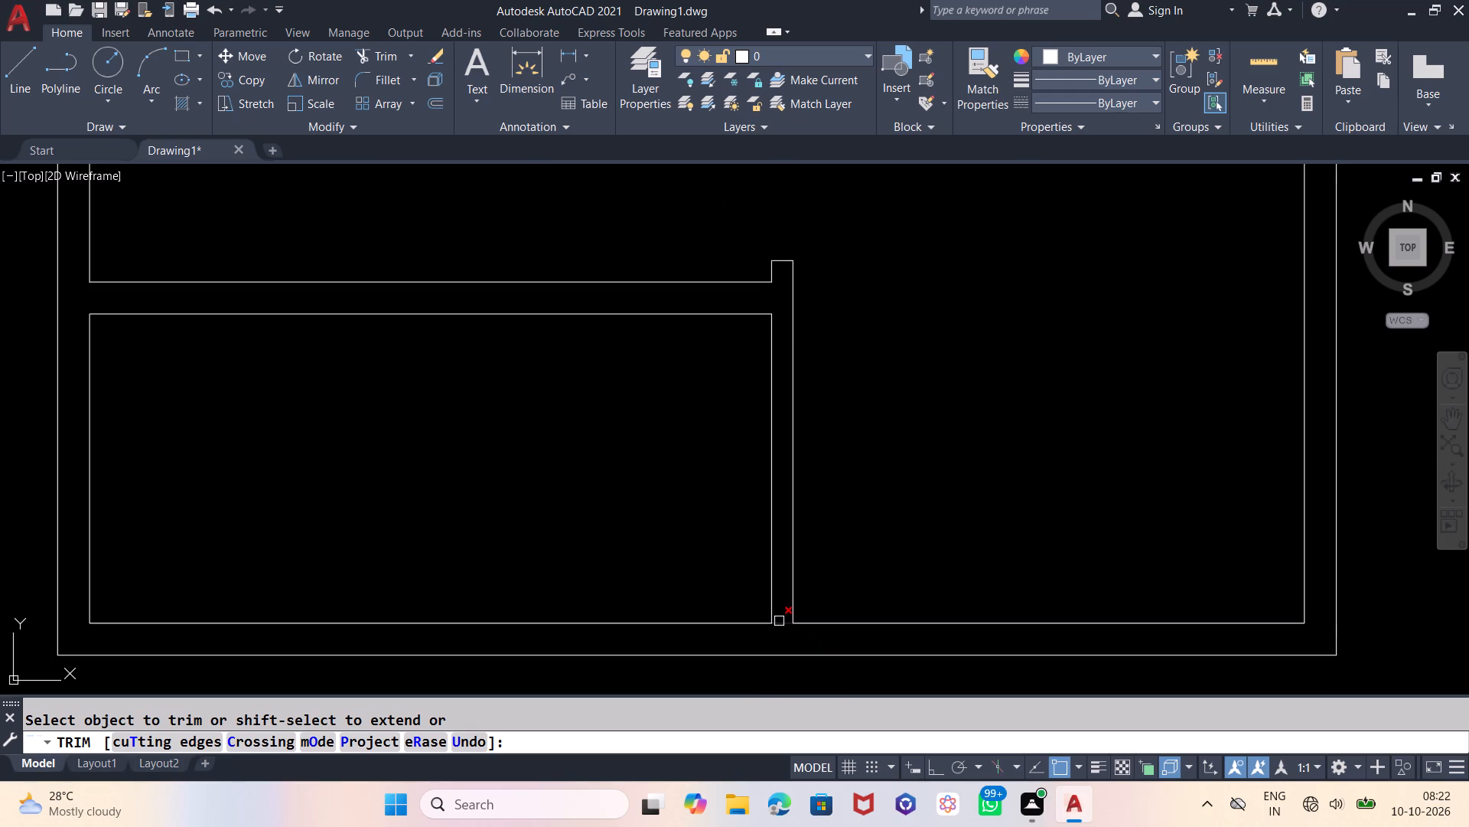
click(779, 621)
Trim the right outer wall's inner line where the middle-right and upper-right horizontal partitions meet it.
scroll(861, 670, down, 2)
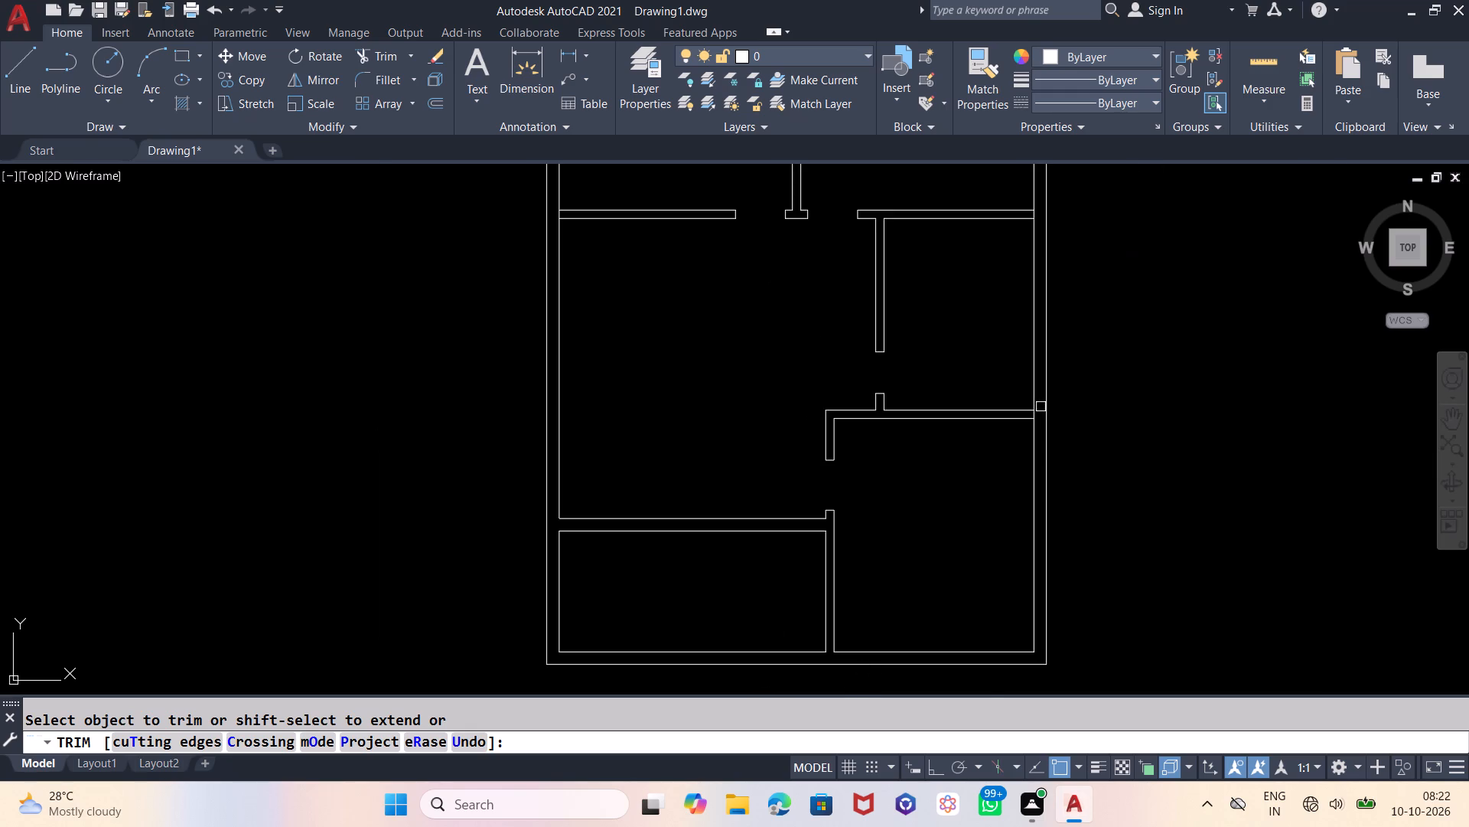
scroll(1043, 397, up, 3)
click(989, 458)
scroll(1015, 574, down, 2)
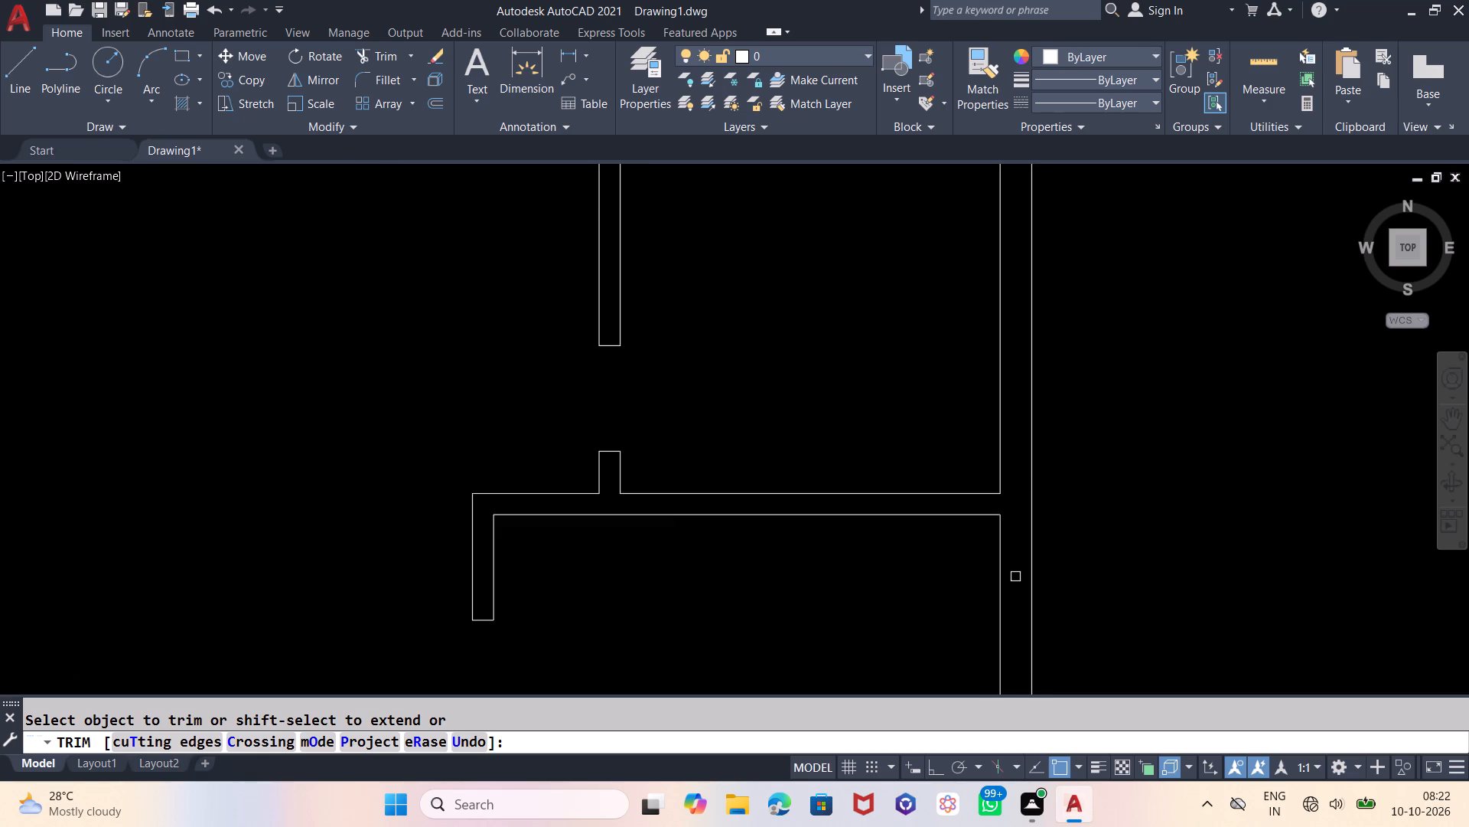
scroll(1015, 579, down, 1)
scroll(949, 303, up, 4)
scroll(1125, 443, down, 2)
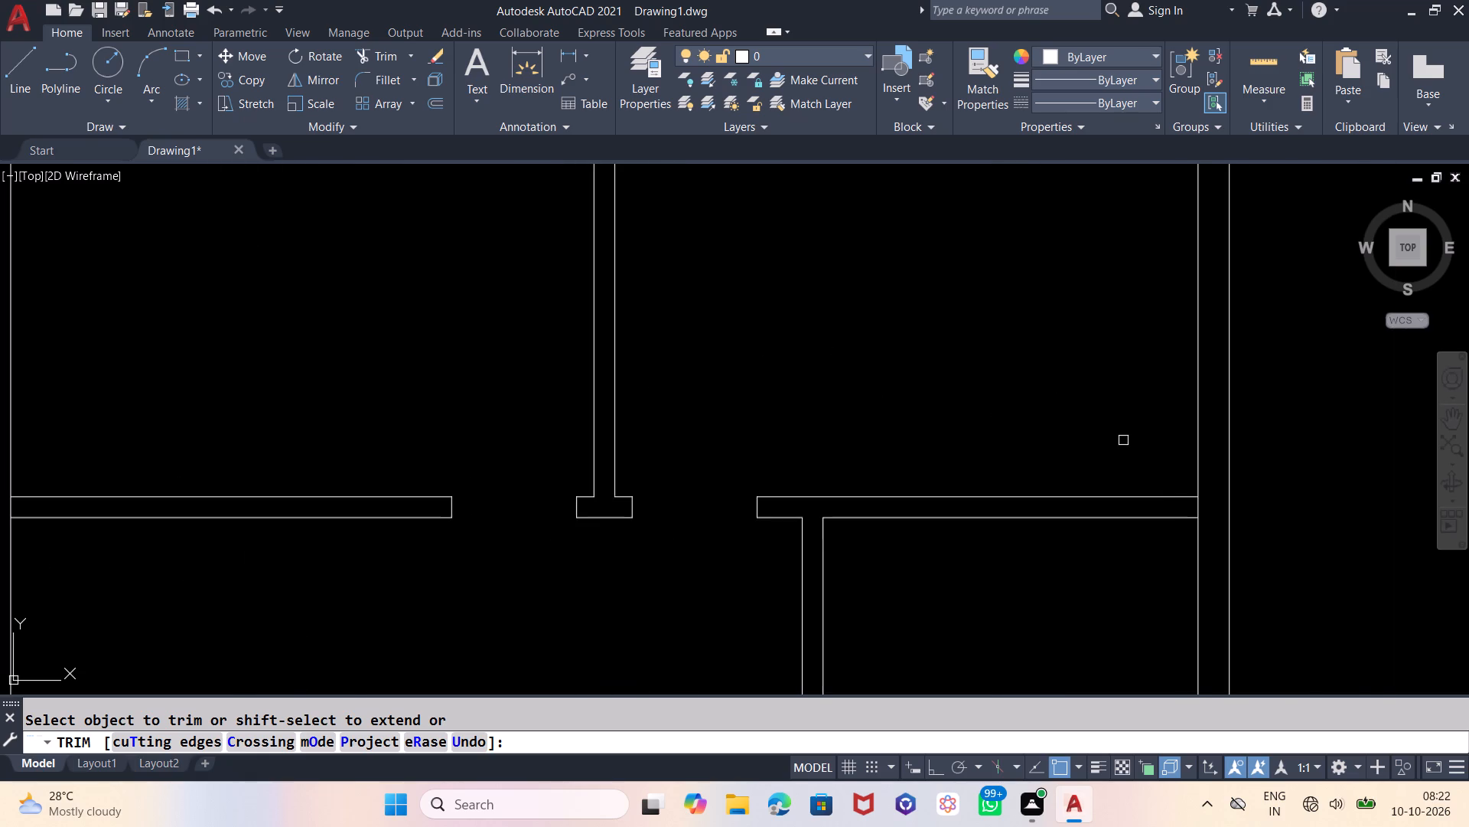
scroll(1182, 513, up, 3)
click(1233, 497)
Trim the top outer wall's inner line between the two lines of the upper vertical partition.
scroll(1252, 570, down, 3)
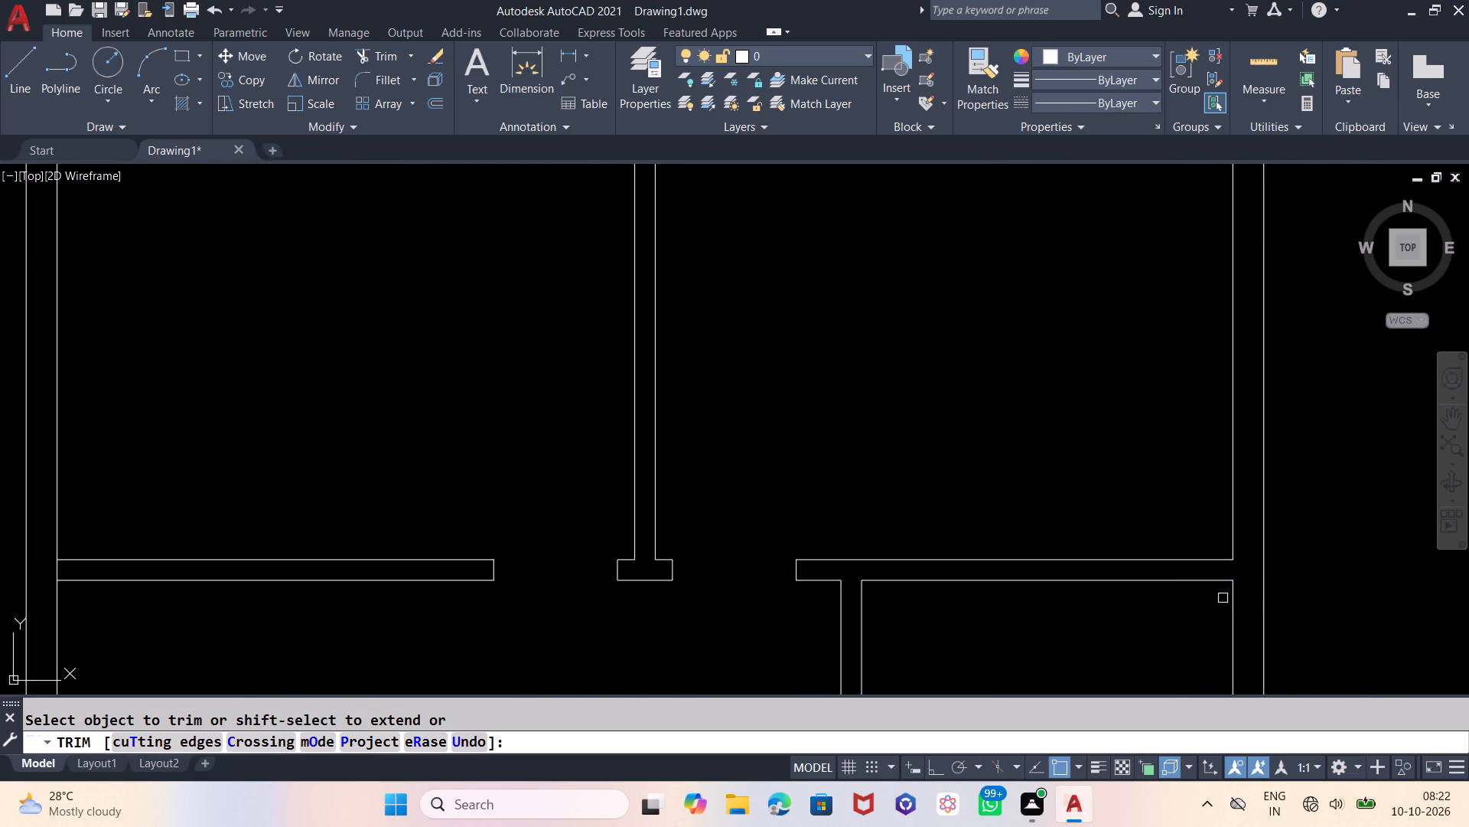
scroll(1217, 595, down, 2)
scroll(980, 397, up, 5)
click(1013, 410)
Trim the left outer wall's inner line between the two lines of the upper-left horizontal partition and end the trimming.
scroll(1058, 261, down, 4)
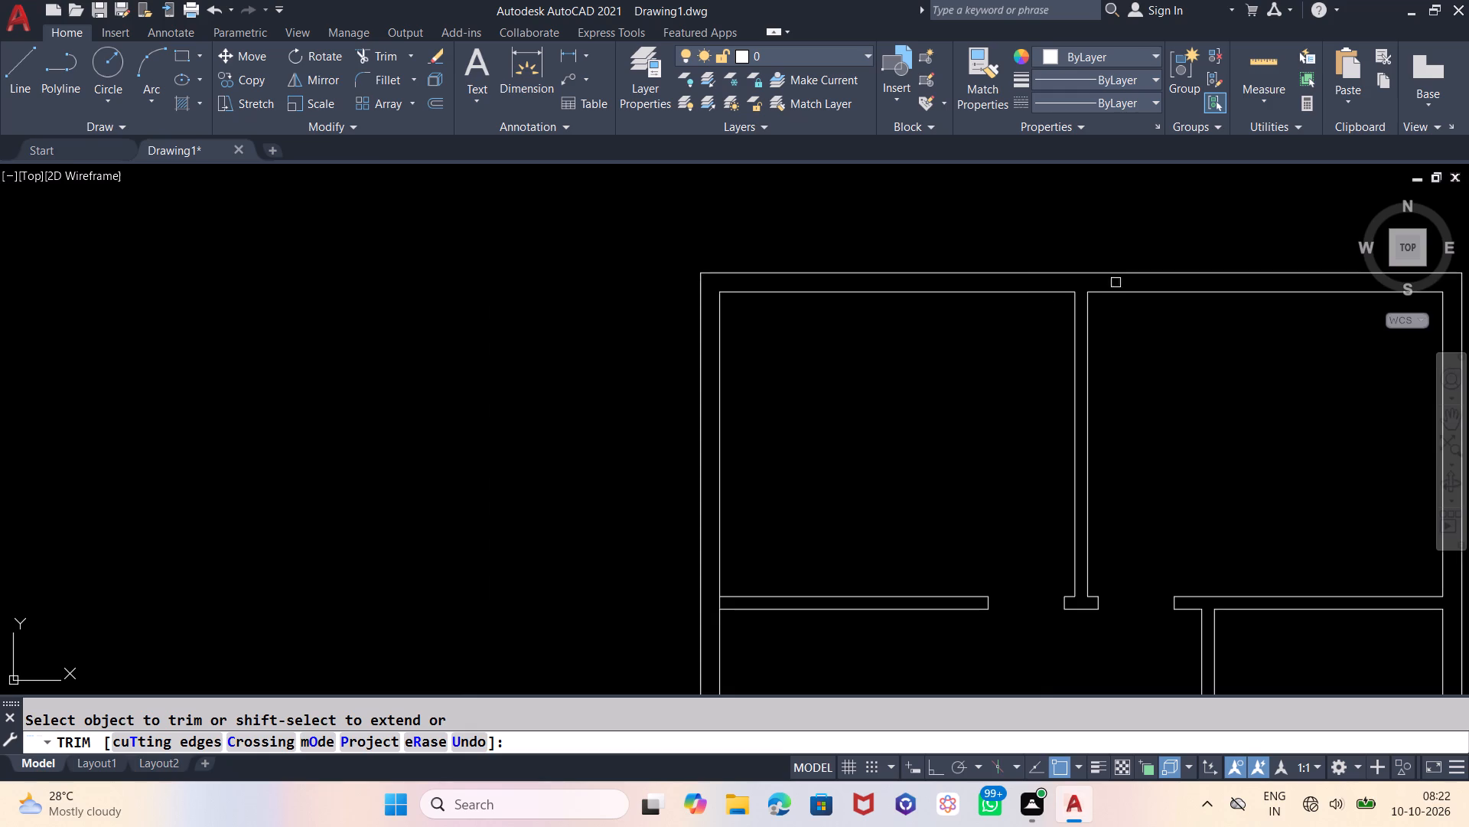
scroll(930, 261, down, 1)
scroll(798, 487, up, 3)
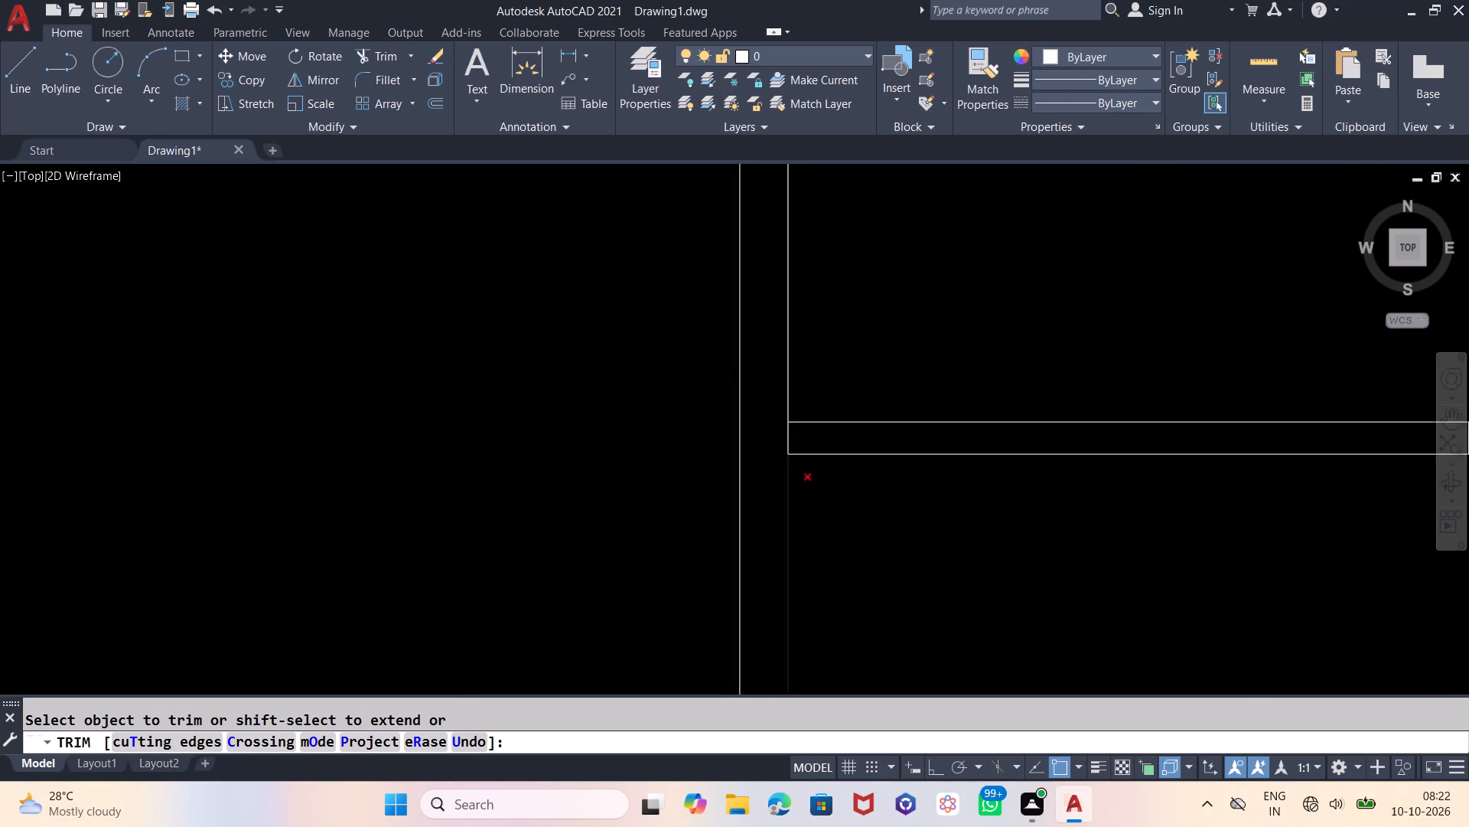
scroll(798, 487, up, 3)
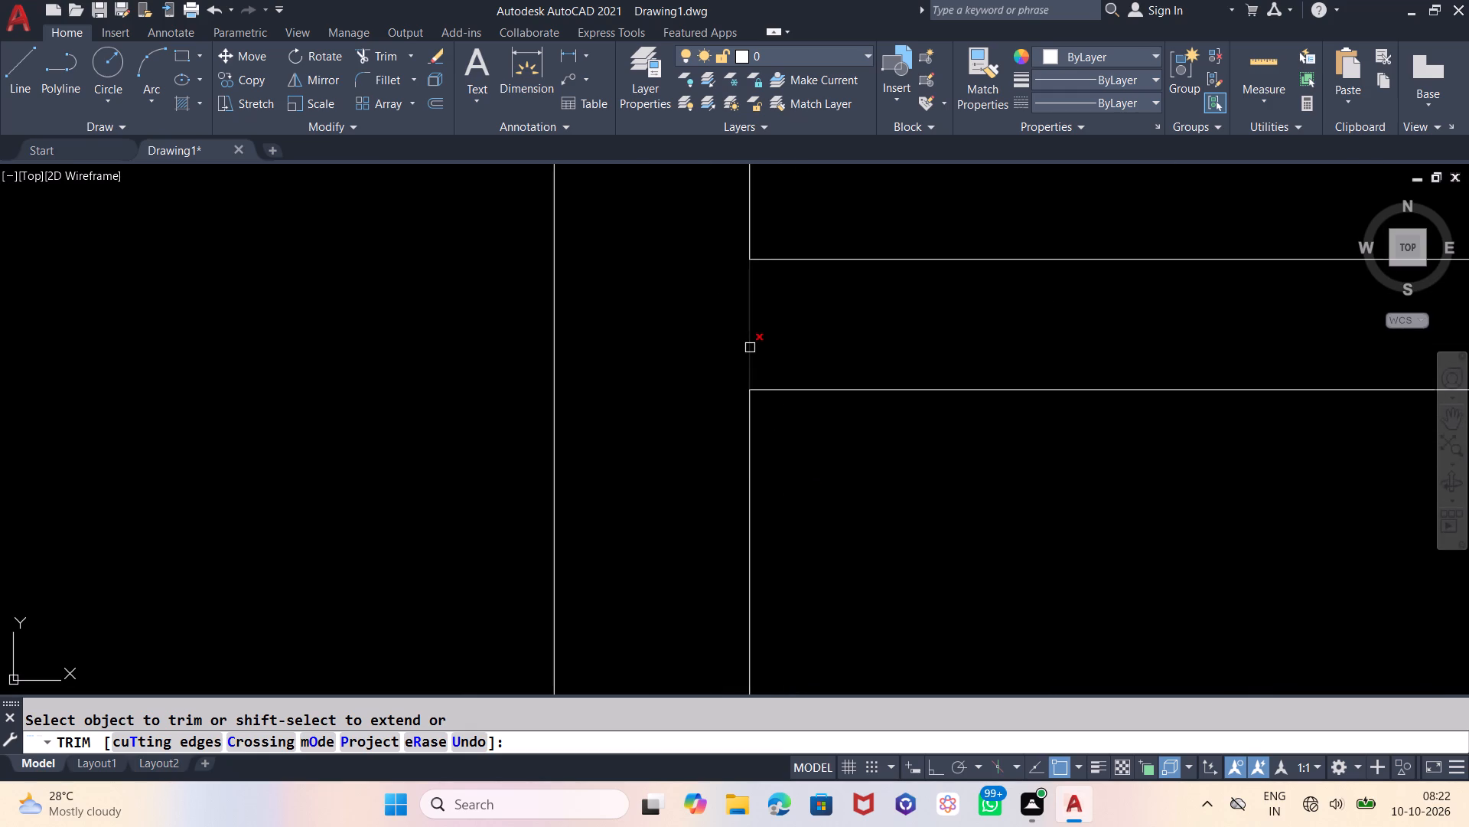
click(750, 348)
scroll(910, 479, down, 3)
scroll(810, 412, down, 2)
scroll(858, 374, down, 3)
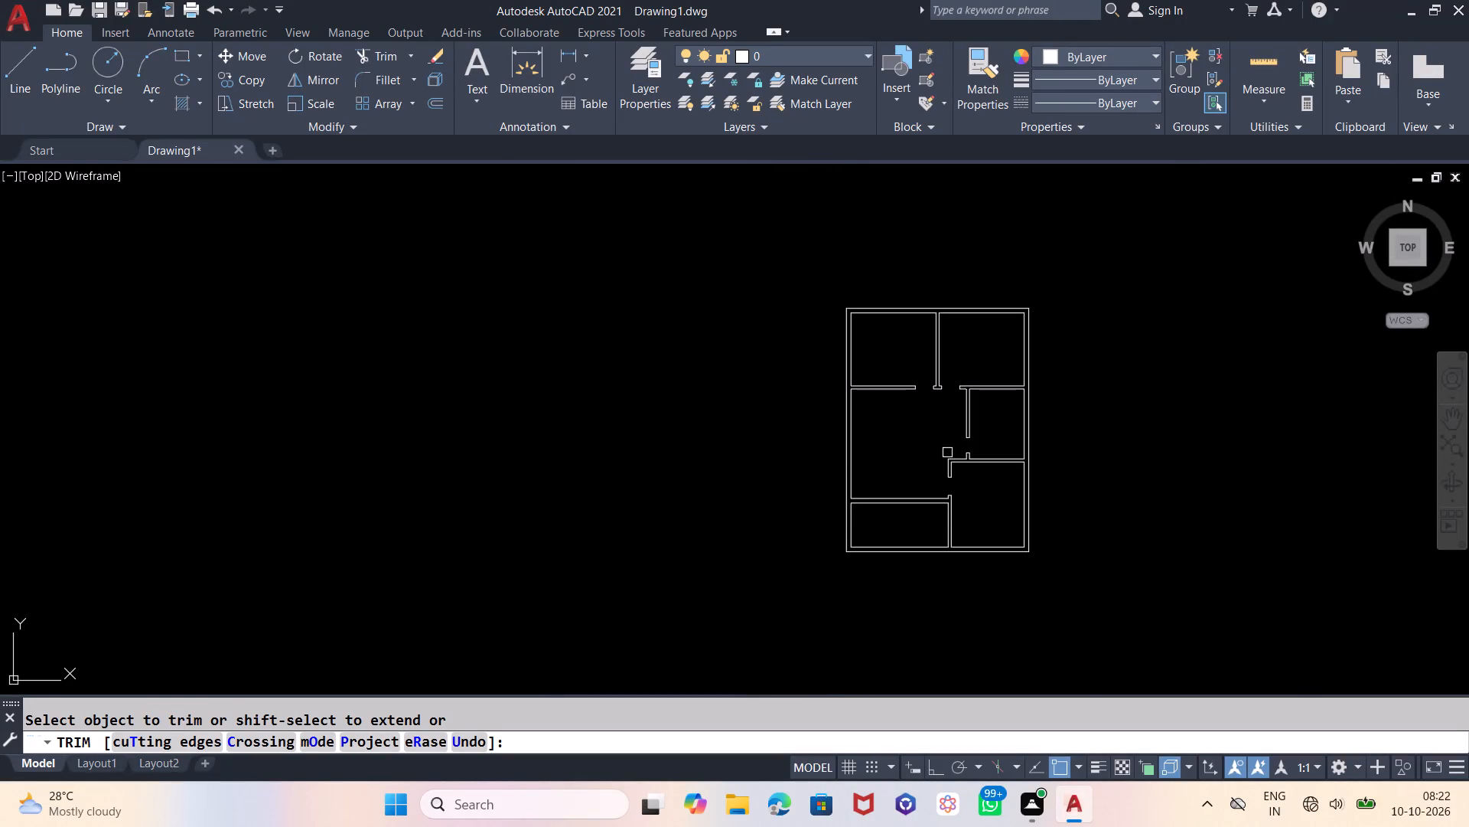
scroll(853, 450, down, 1)
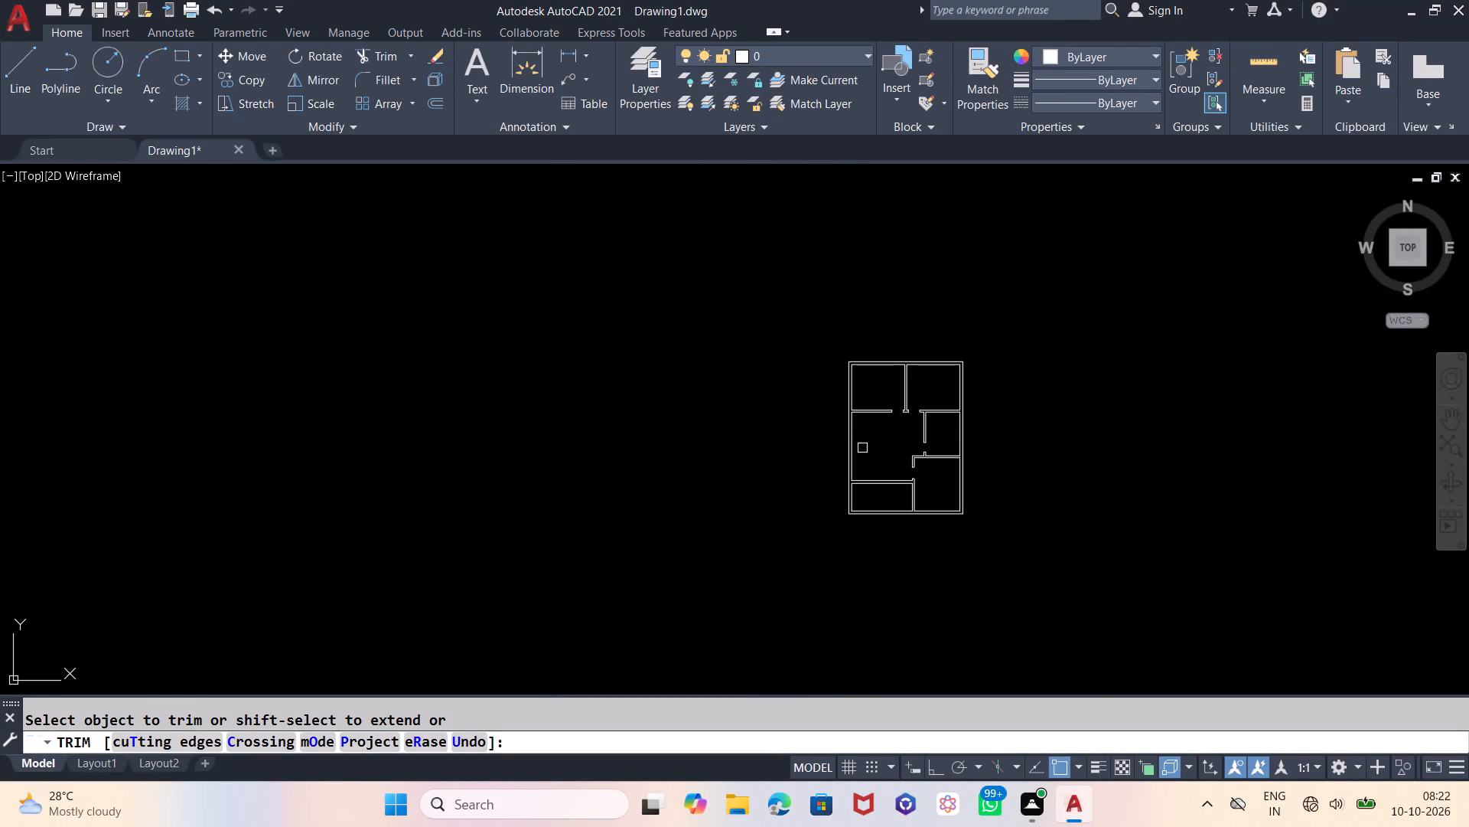
scroll(868, 445, up, 1)
key(Escape)
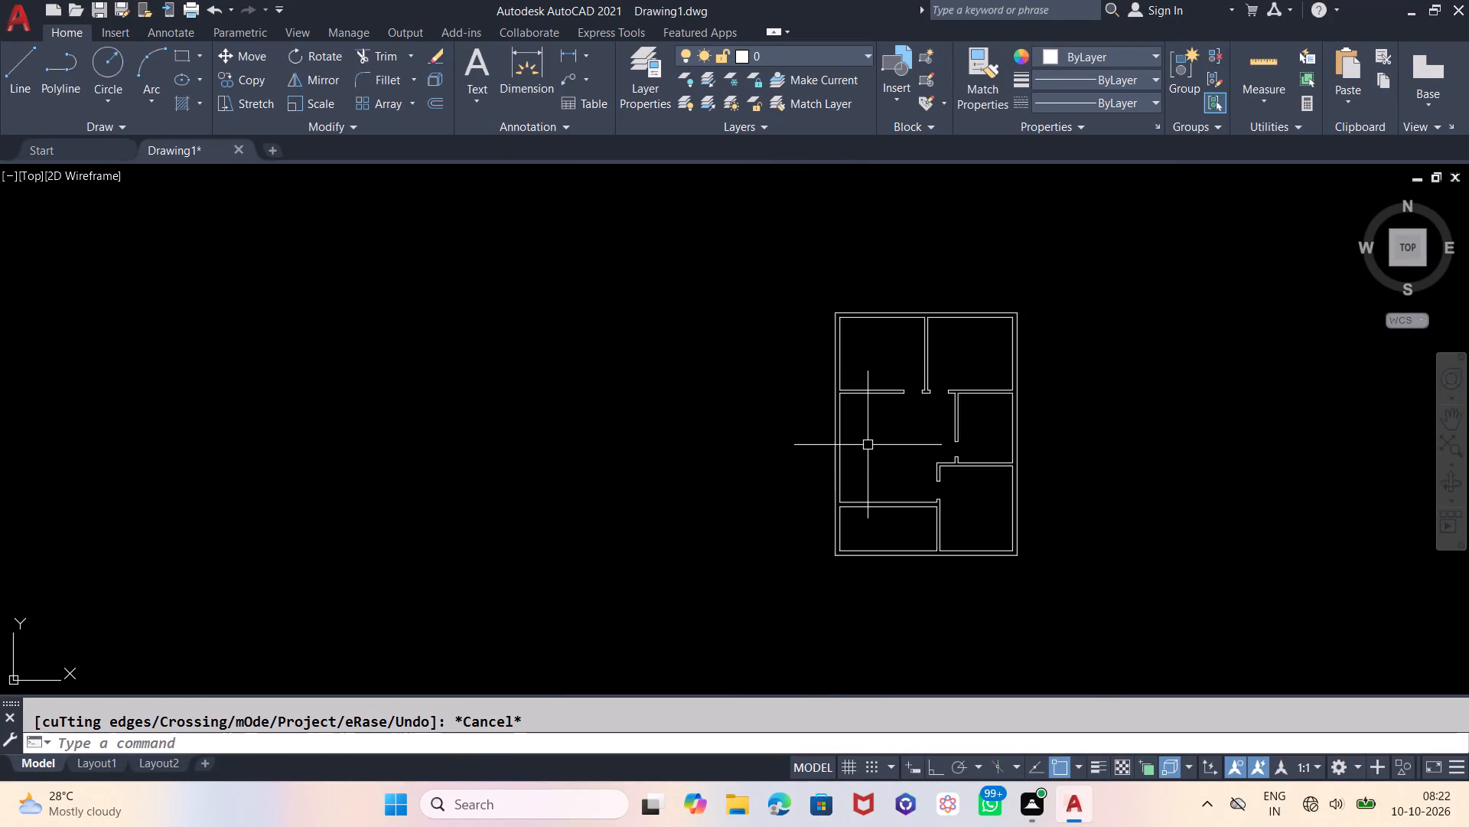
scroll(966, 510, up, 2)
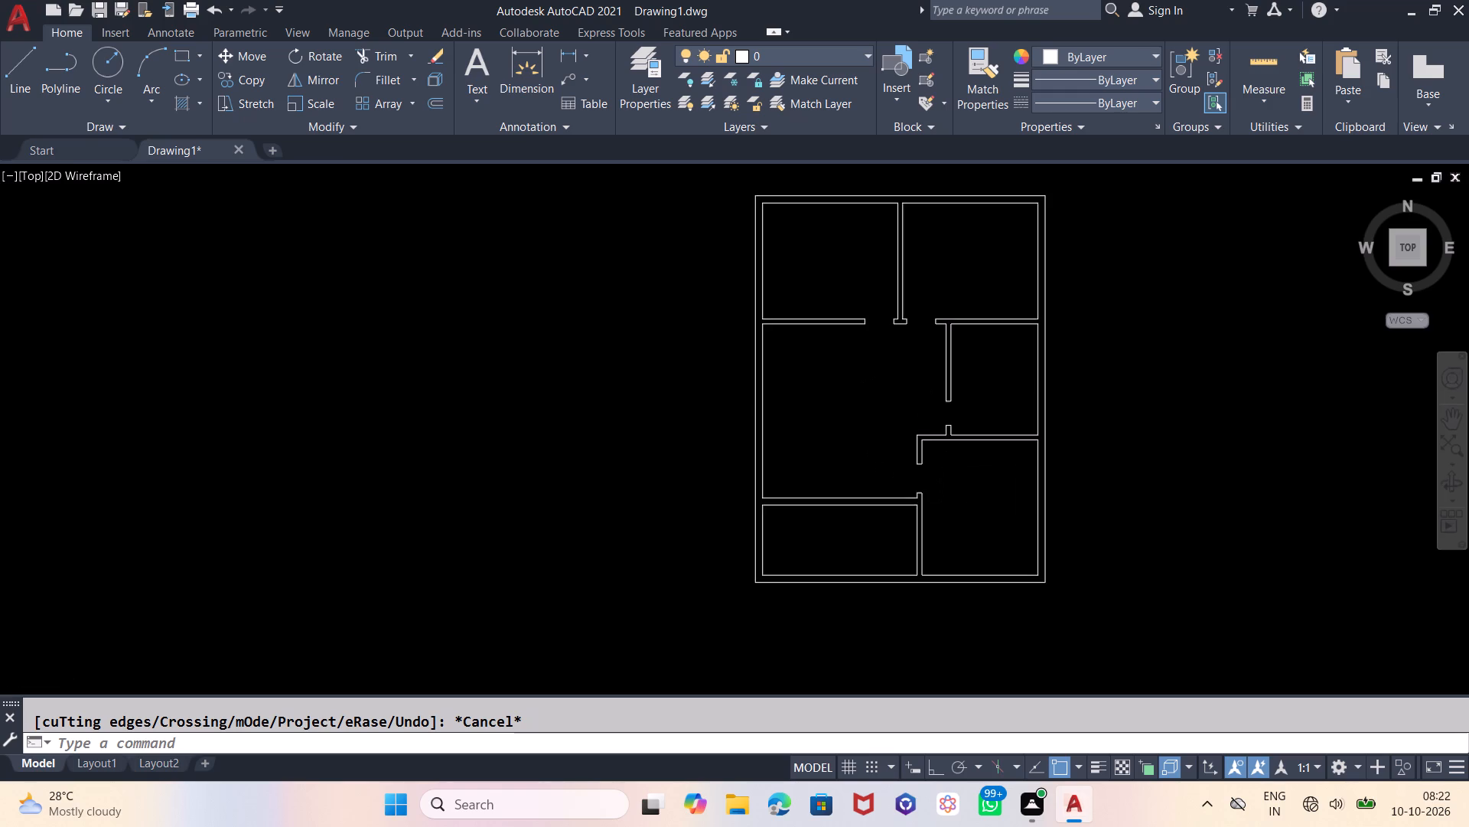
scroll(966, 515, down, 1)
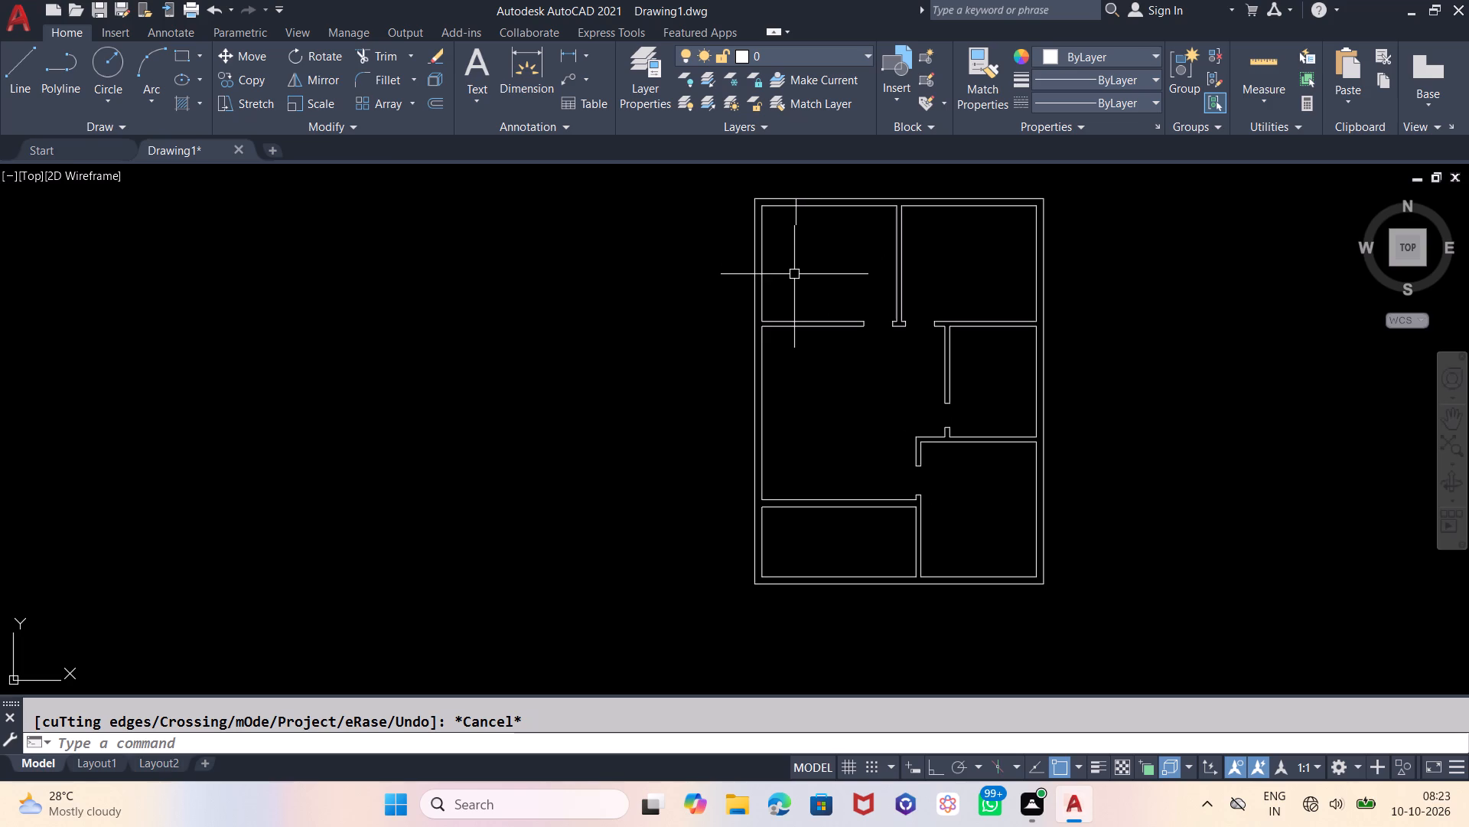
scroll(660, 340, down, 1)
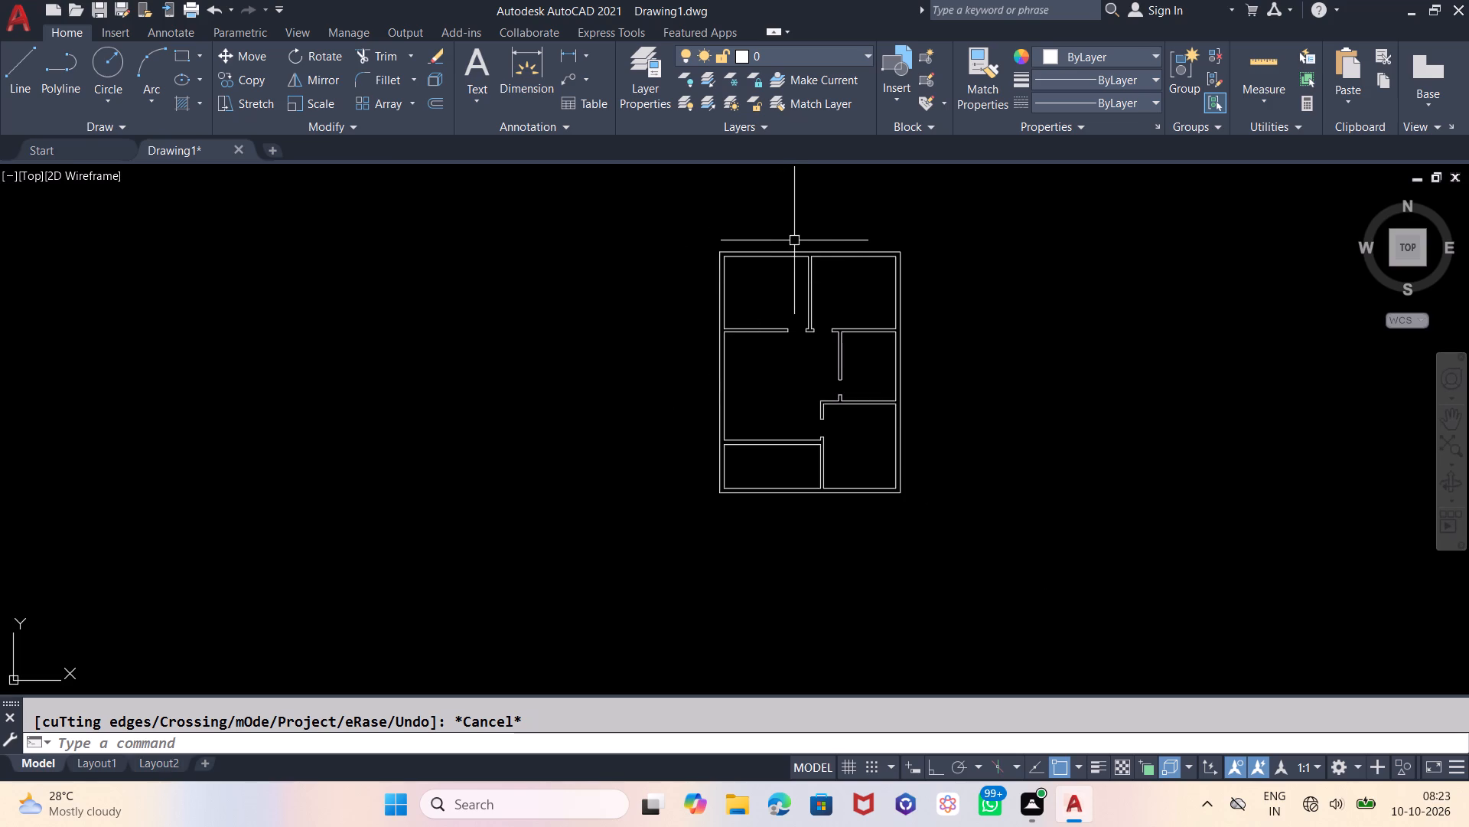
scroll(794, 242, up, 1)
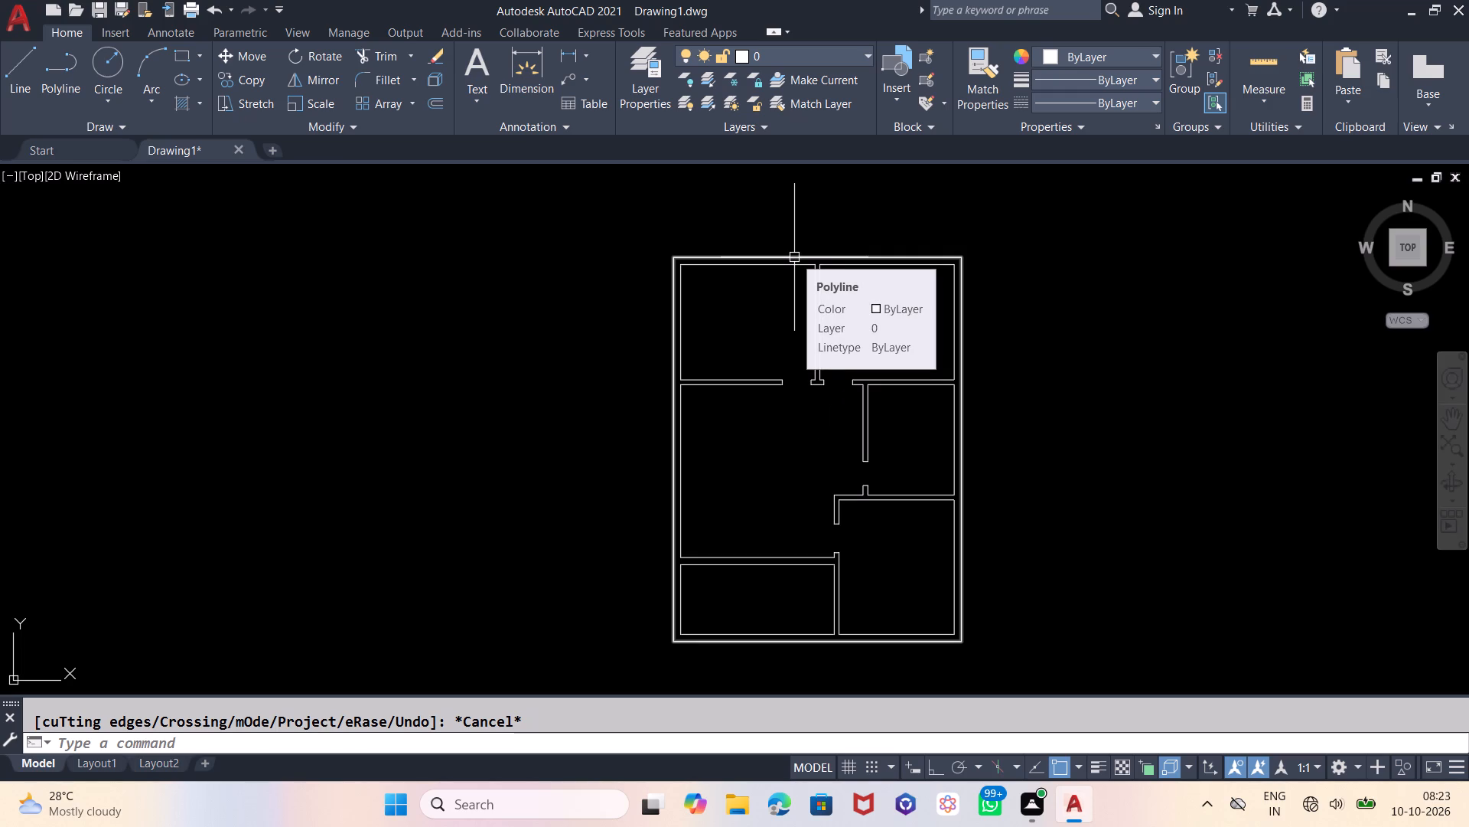
Draw a line across the end of the lower-left horizontal partition where it meets the lower vertical partition.
click(29, 63)
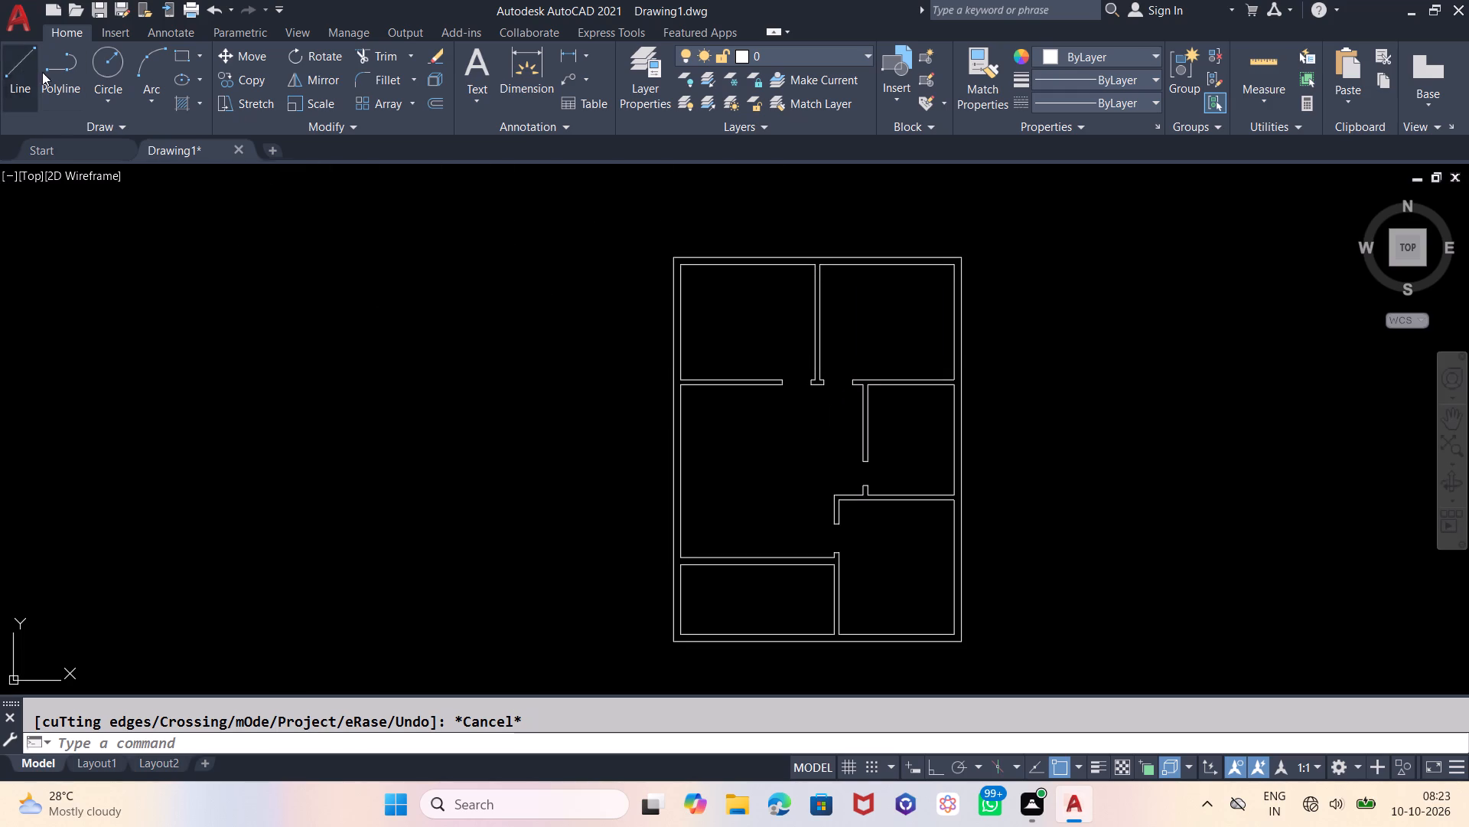
scroll(822, 570, up, 6)
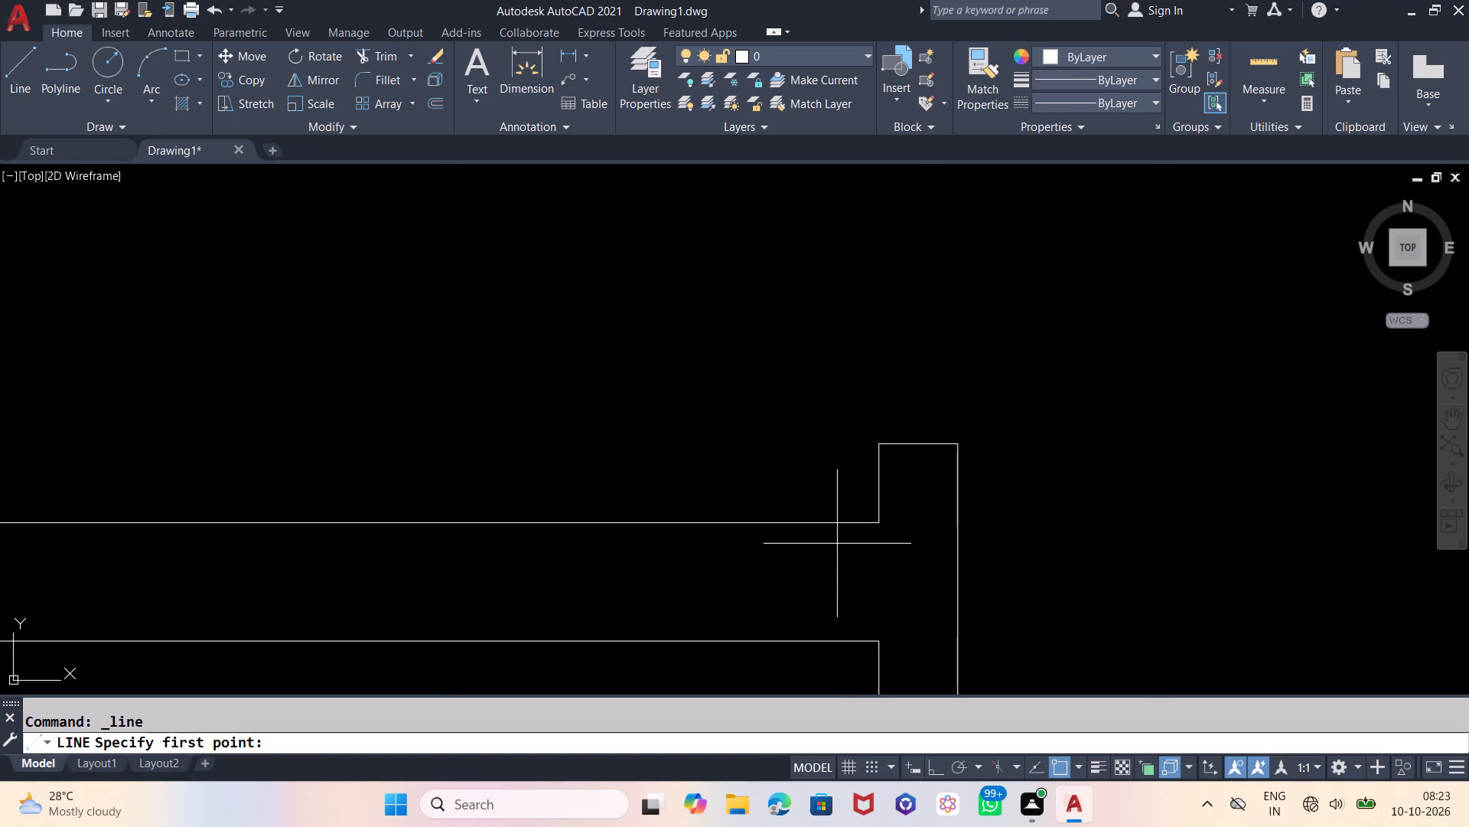
click(879, 520)
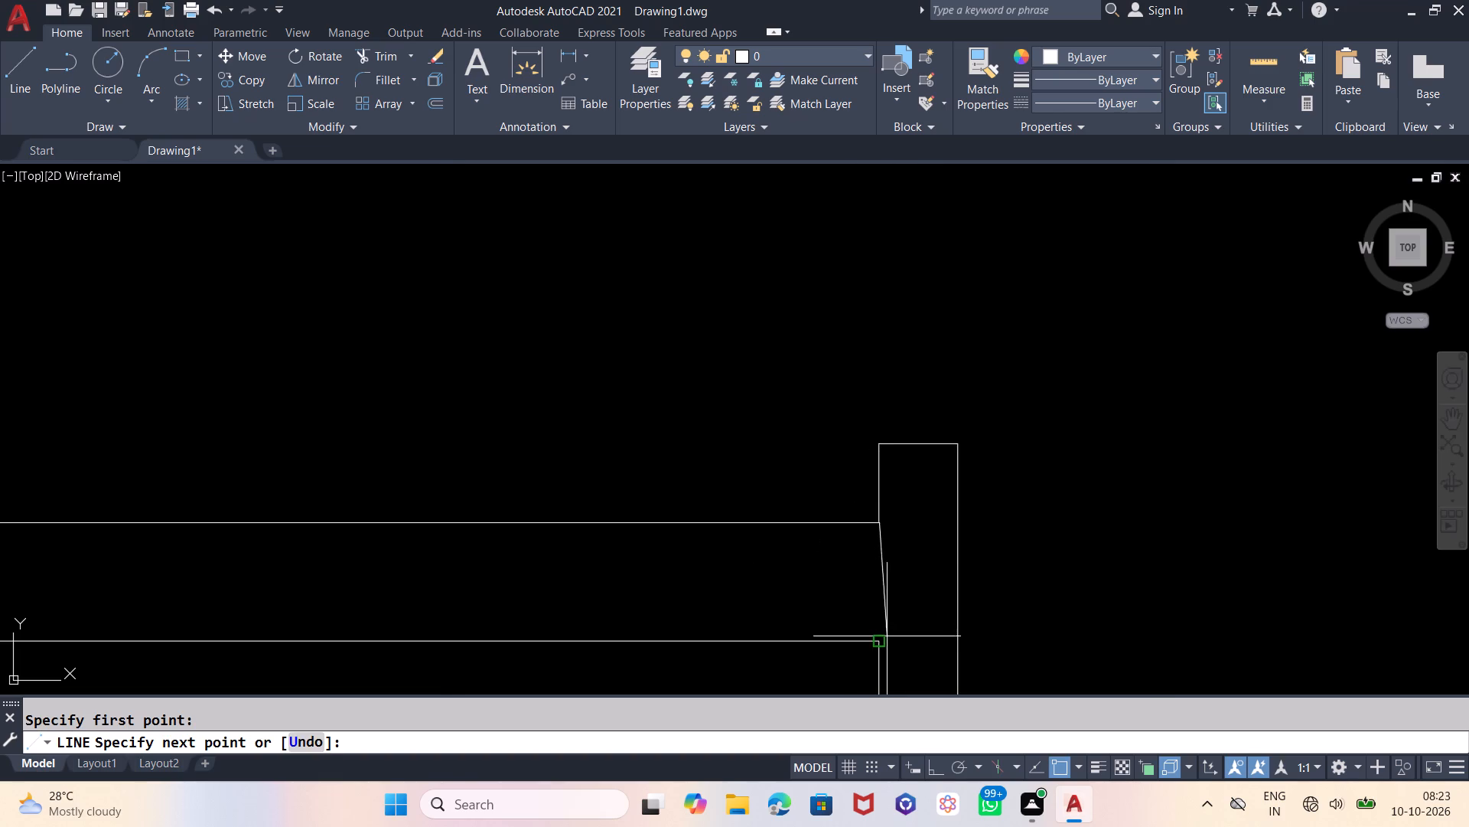
click(876, 646)
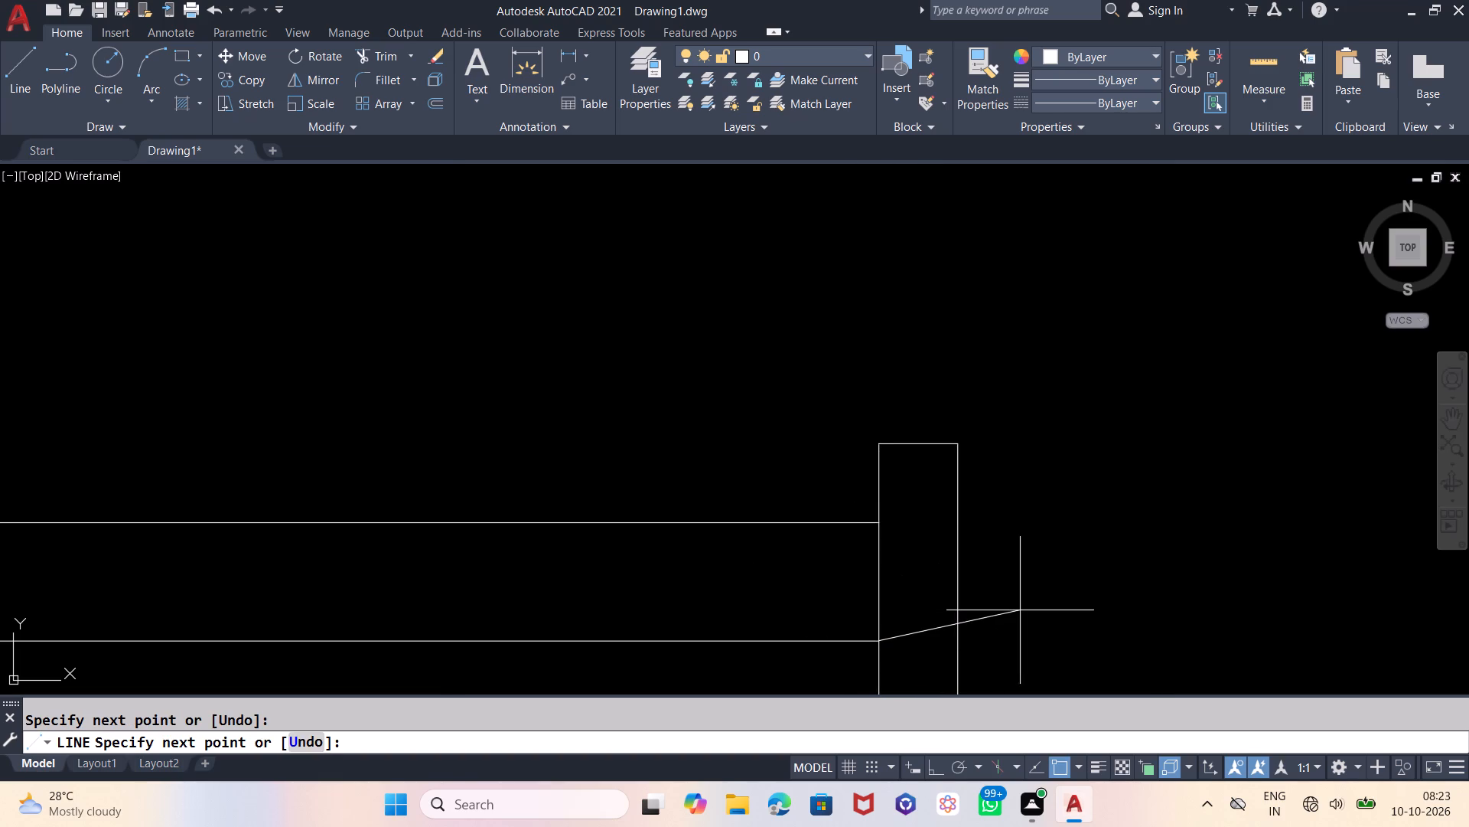
key(Escape)
Offset the line across the lower-left horizontal partition's end 20" to the left.
scroll(907, 459, down, 2)
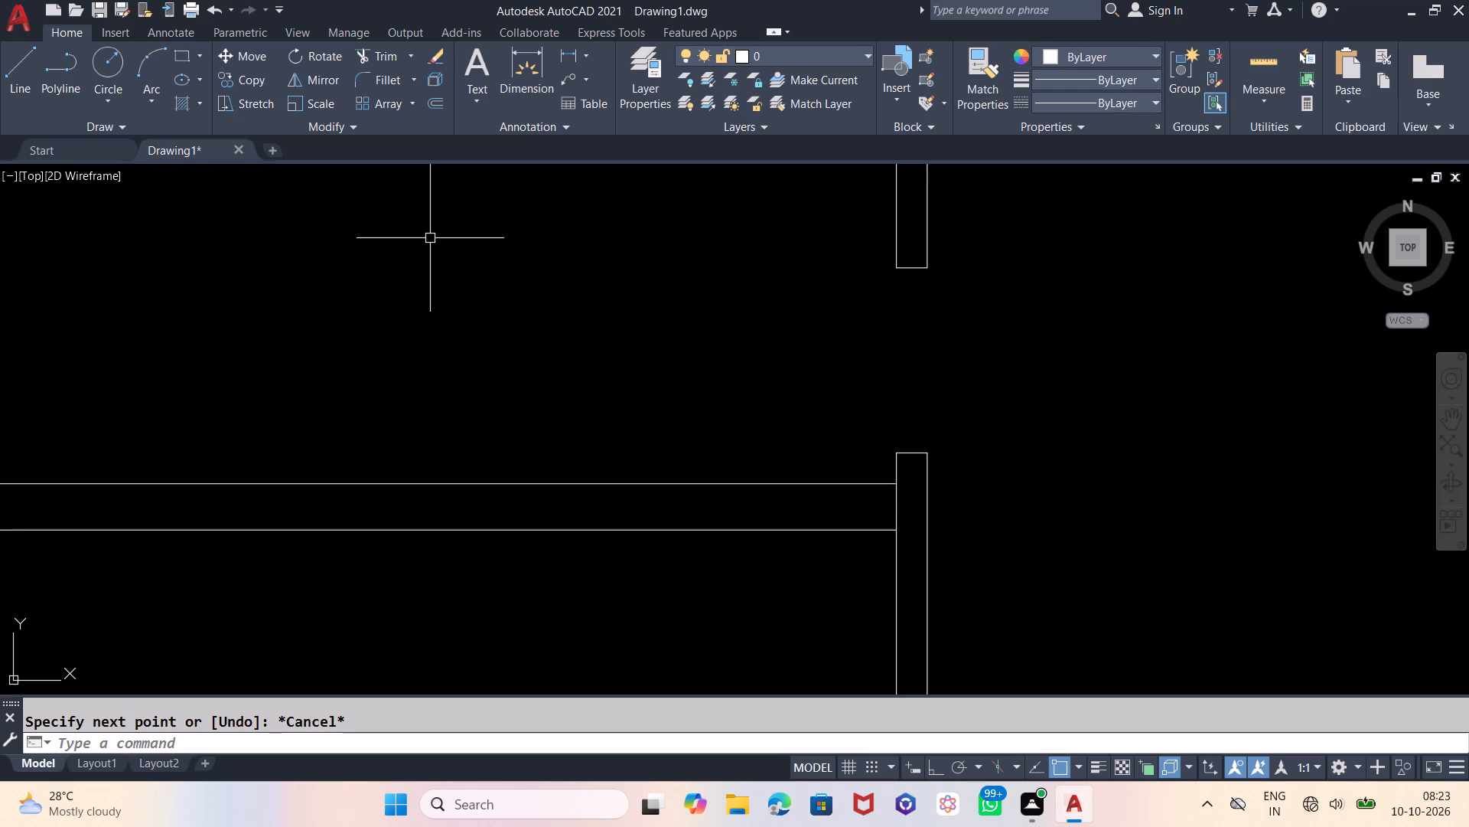
key(o)
key(Return)
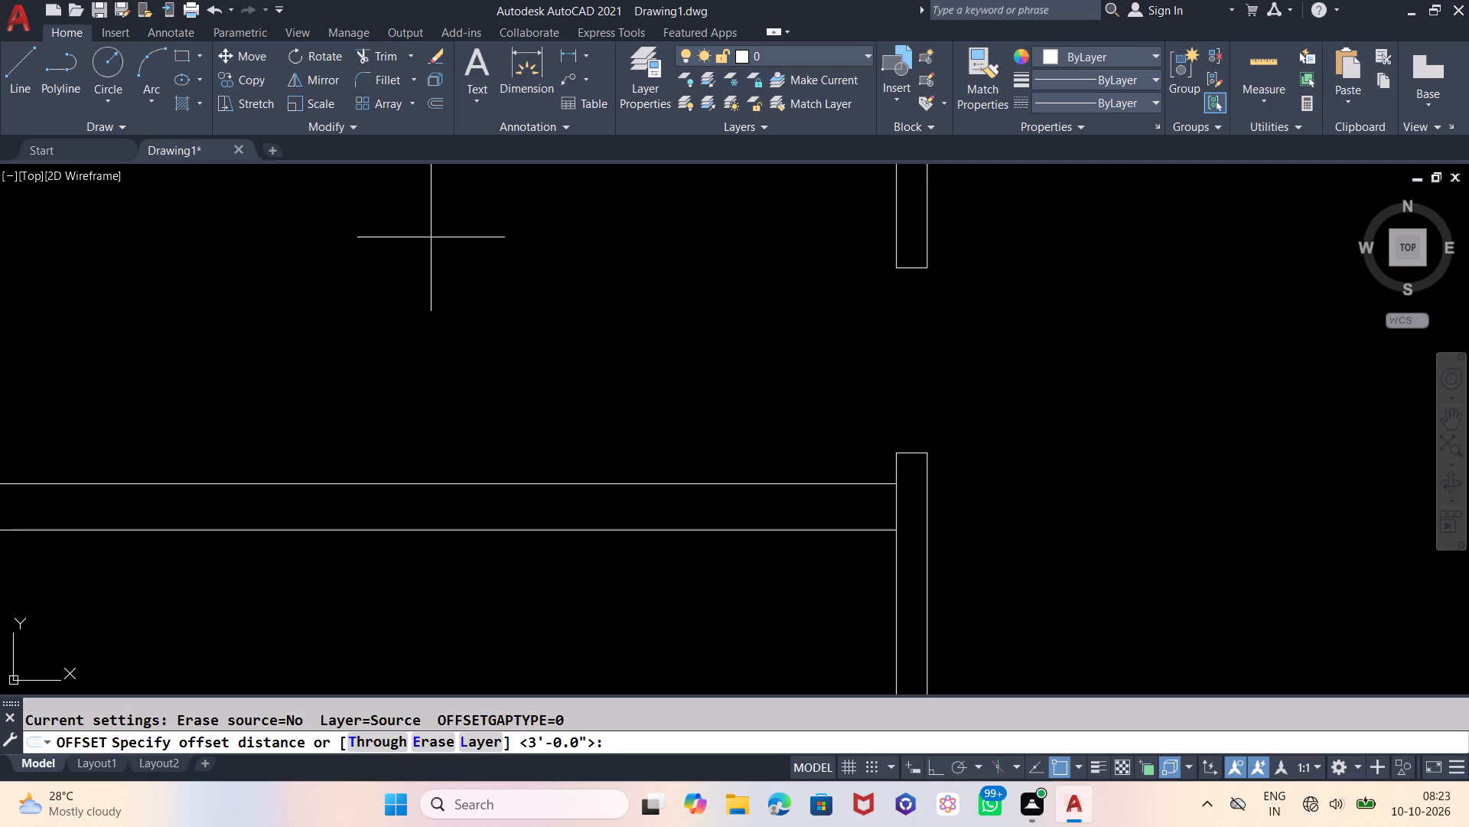
text(20)
key(Return)
click(898, 508)
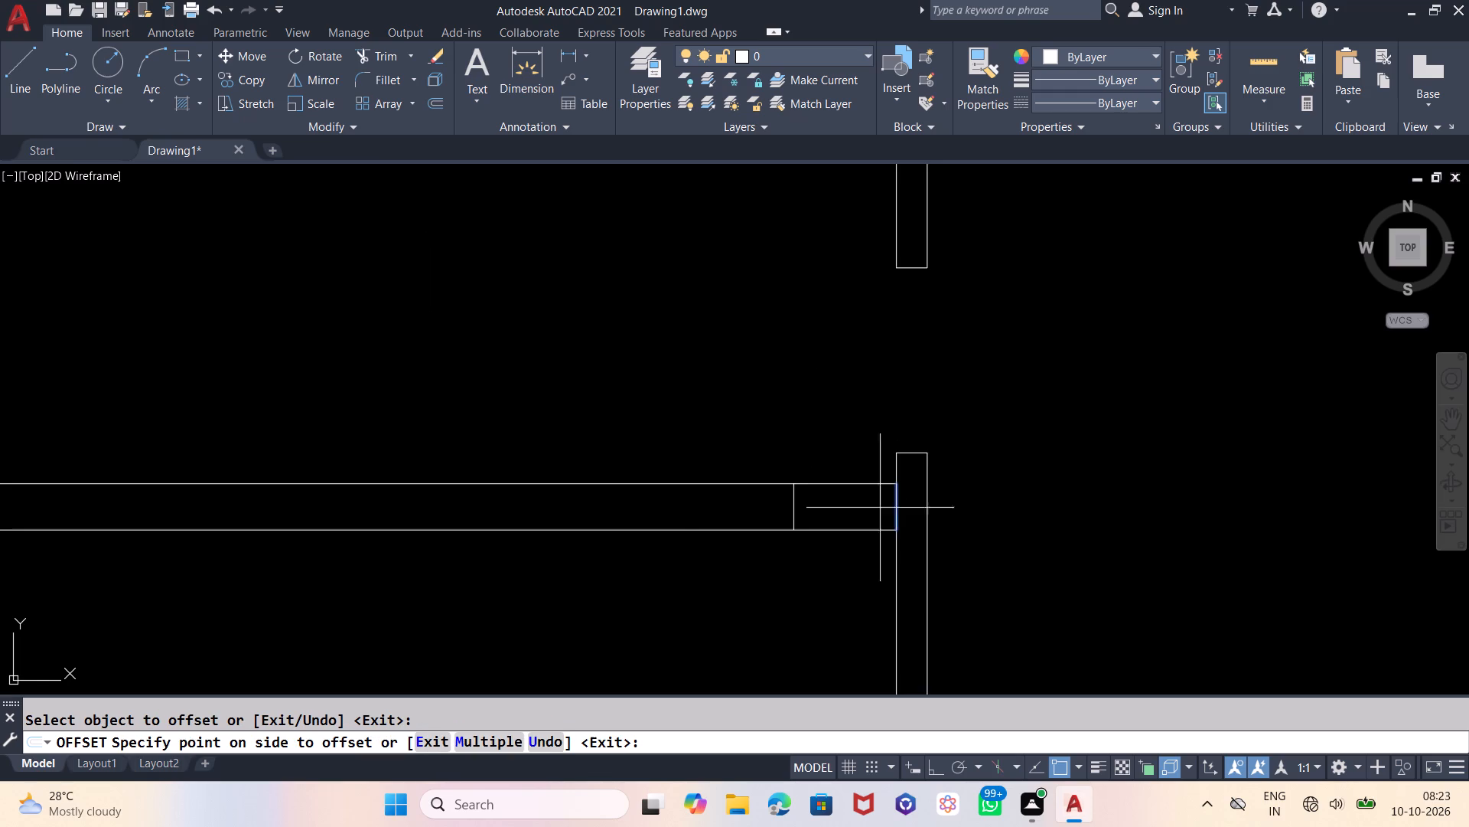
click(681, 508)
key(Escape)
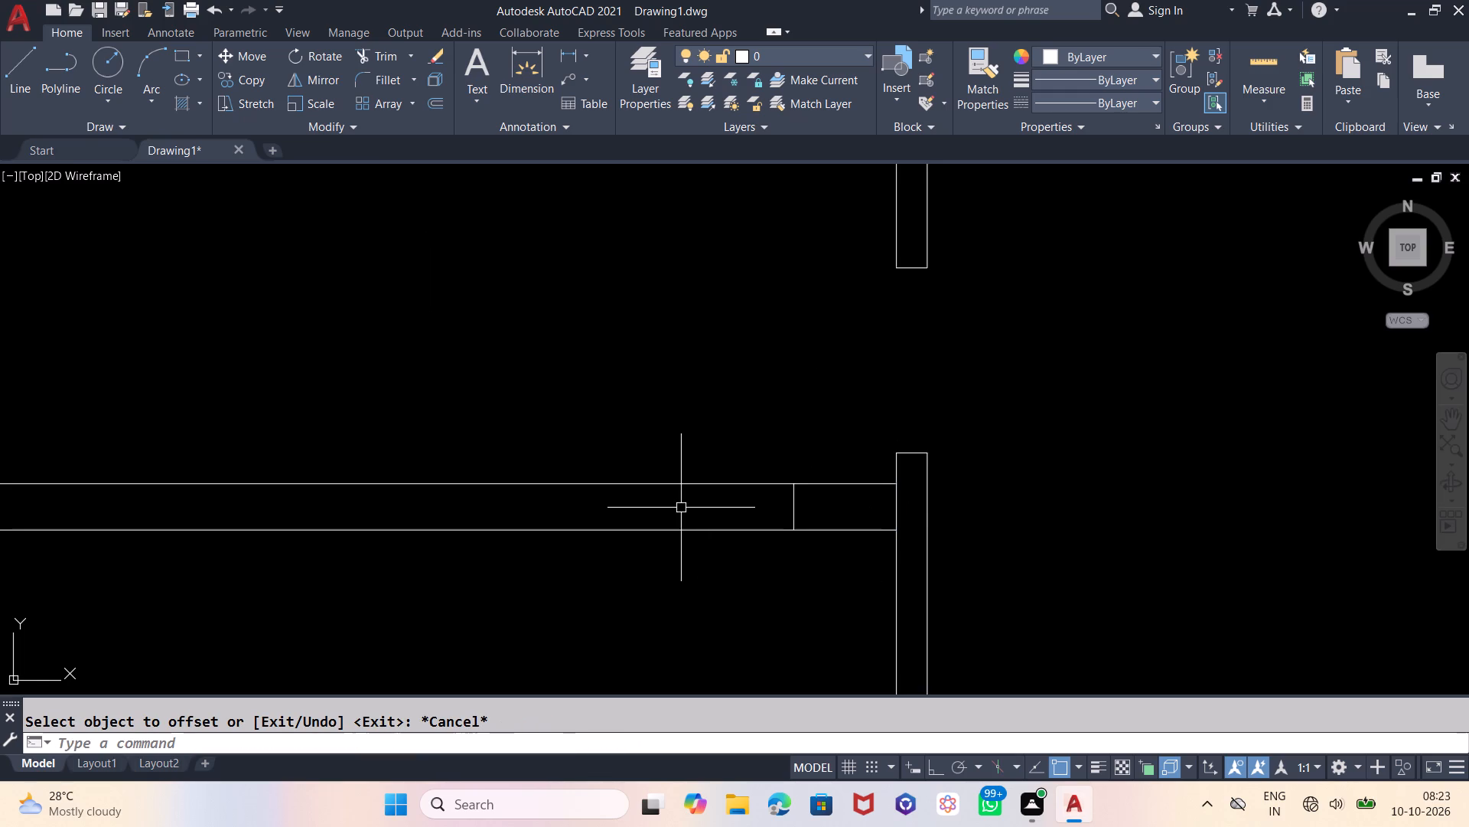
Offset the new cross line in the lower-left horizontal partition 4' further to the left.
key(o)
key(Return)
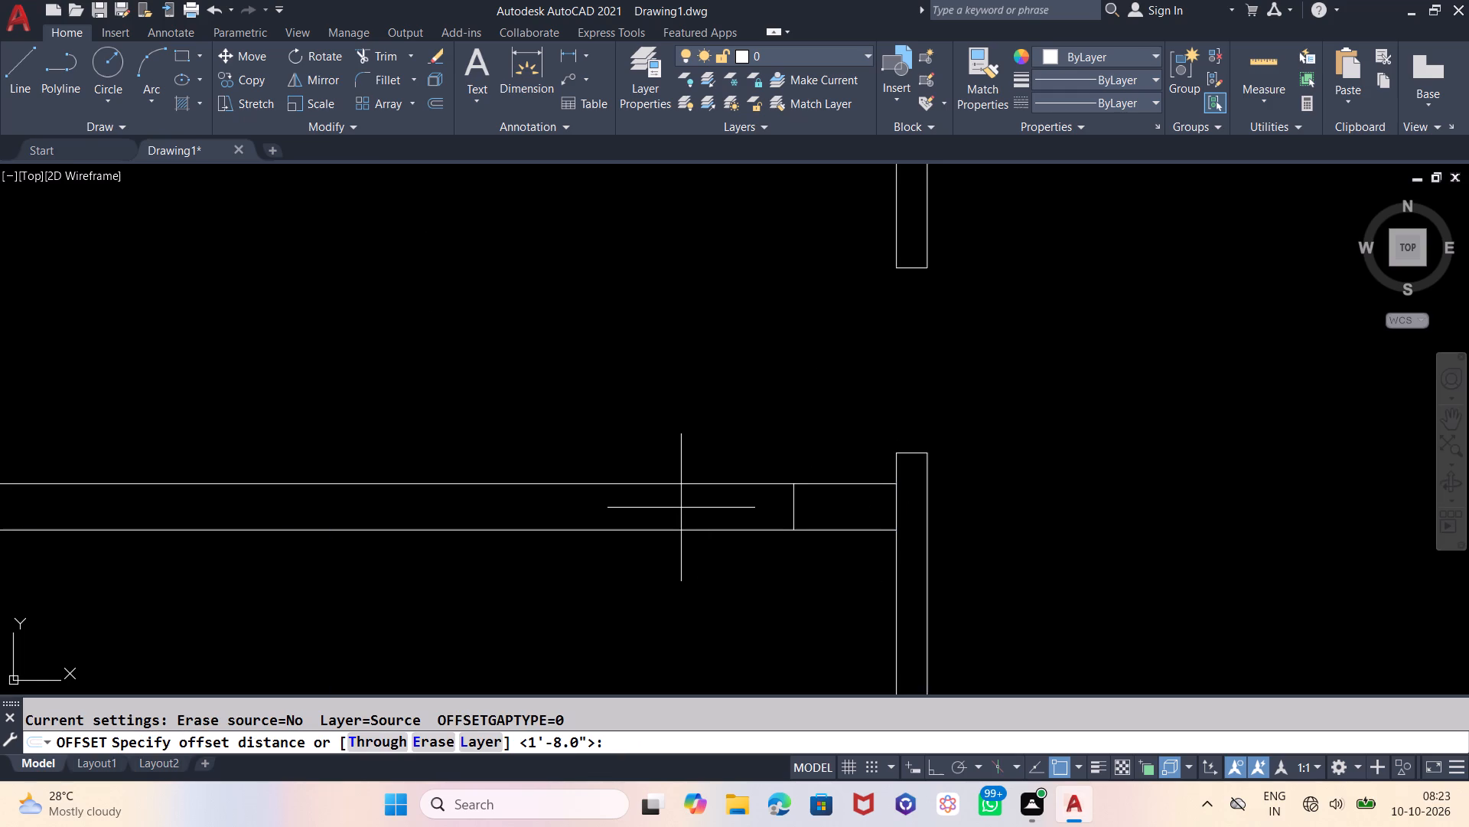
text(4')
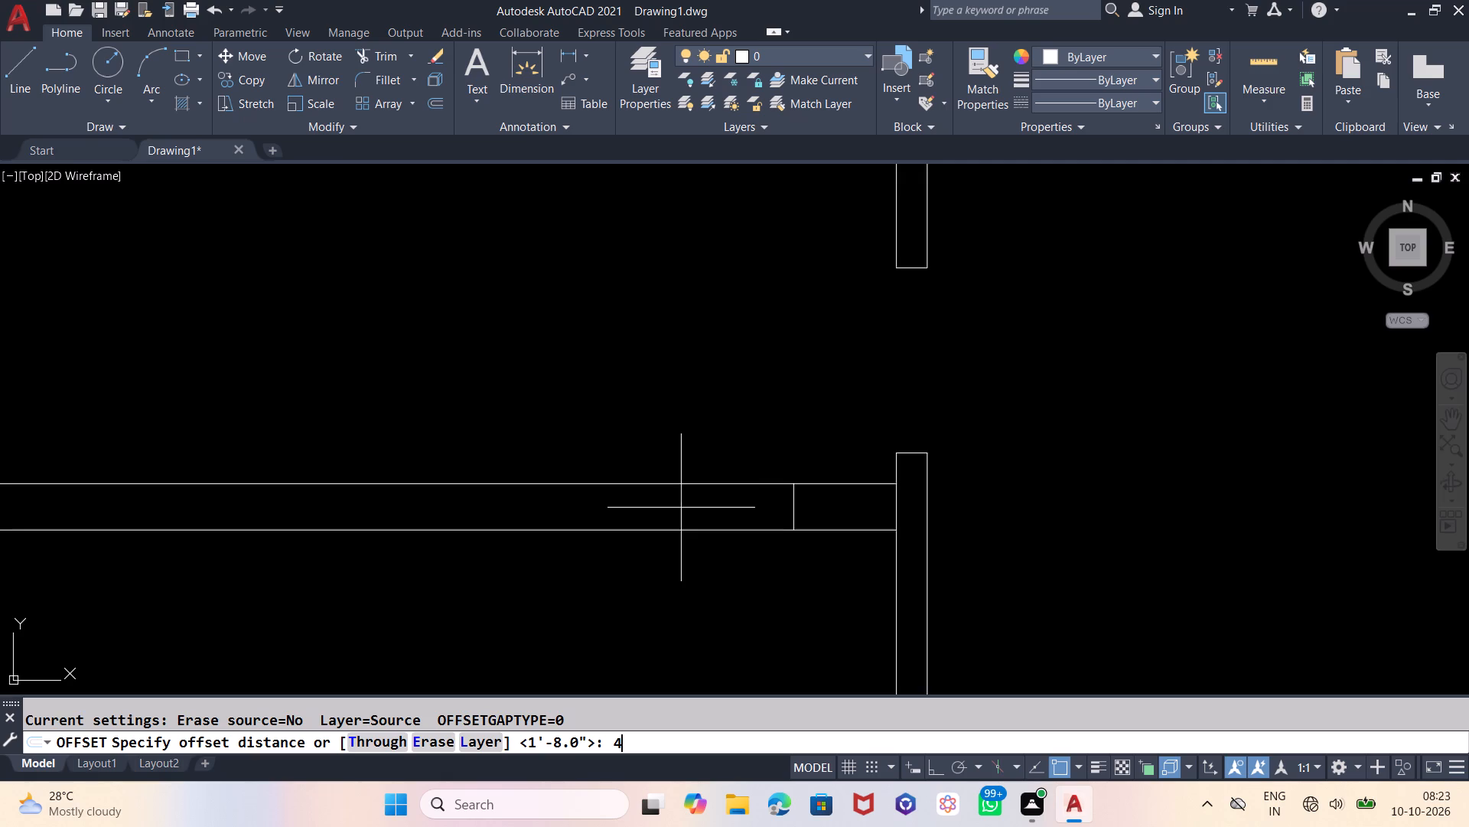
key(Return)
click(792, 500)
click(693, 505)
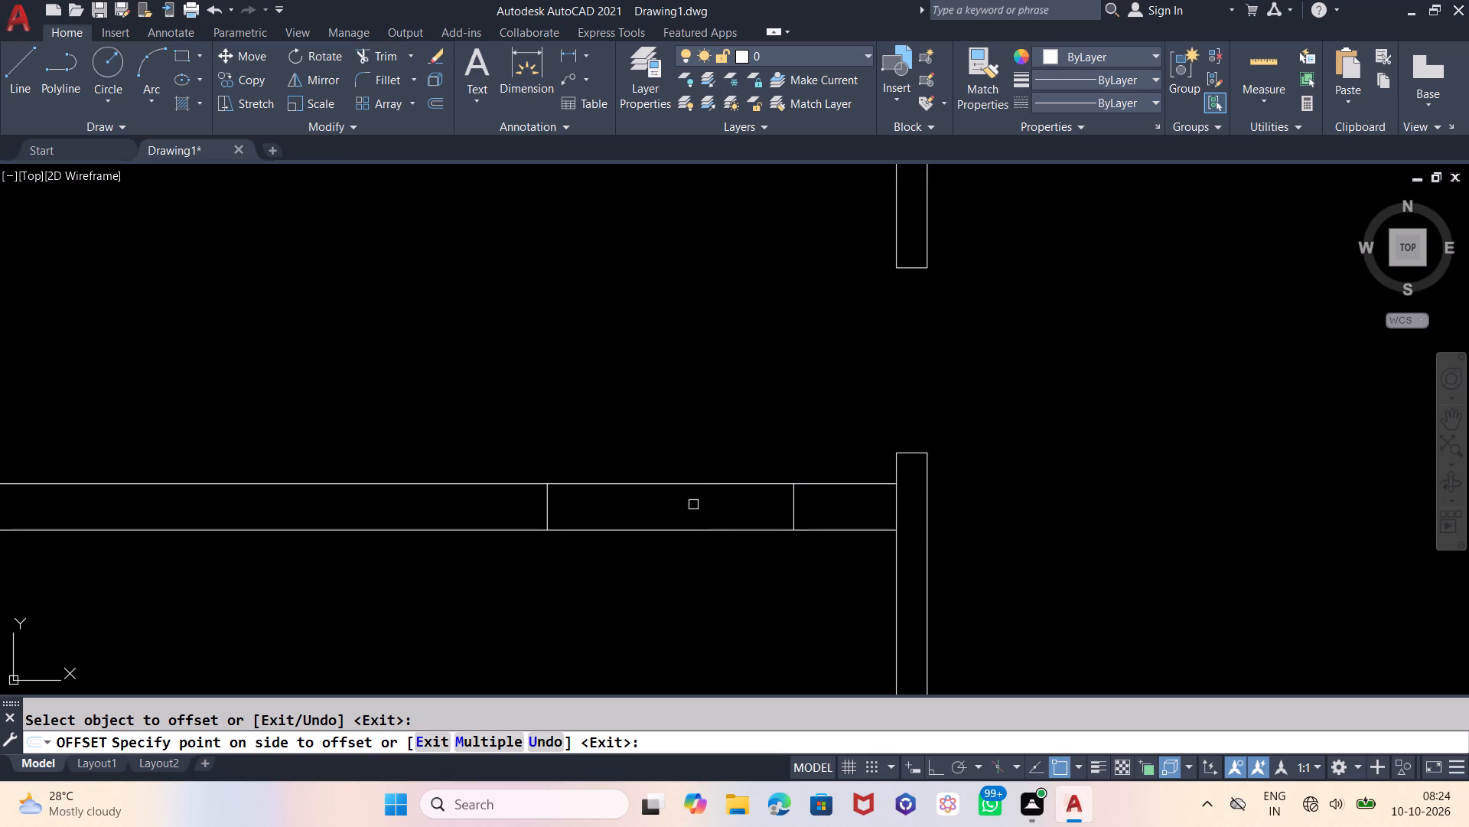
key(Escape)
Trim both lines of the lower-left horizontal partition between the two offset lines to open the 4' gap.
text(tr)
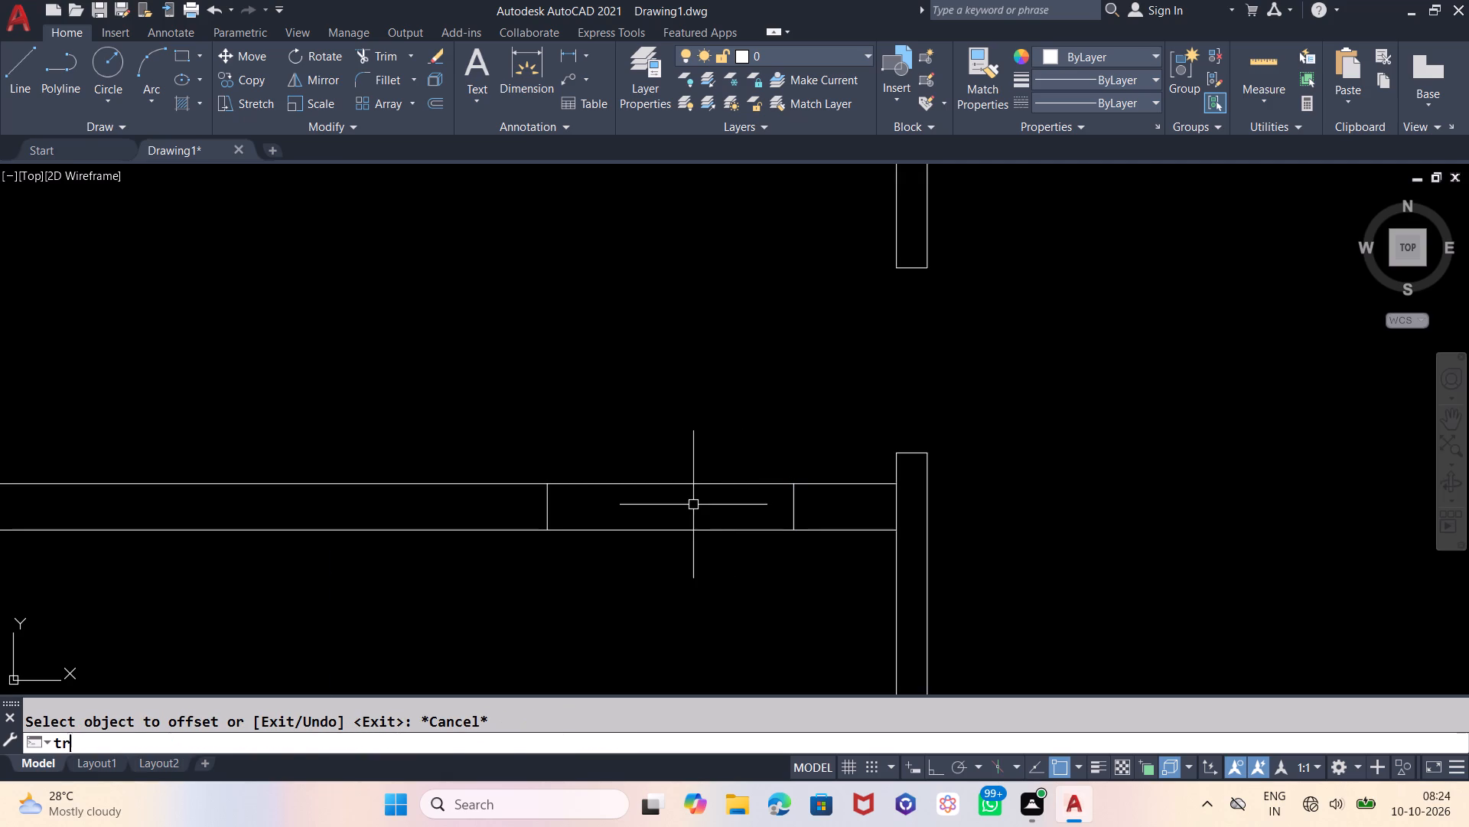
key(Return)
key(Return)
drag(706, 451, 706, 482)
click(688, 619)
click(712, 432)
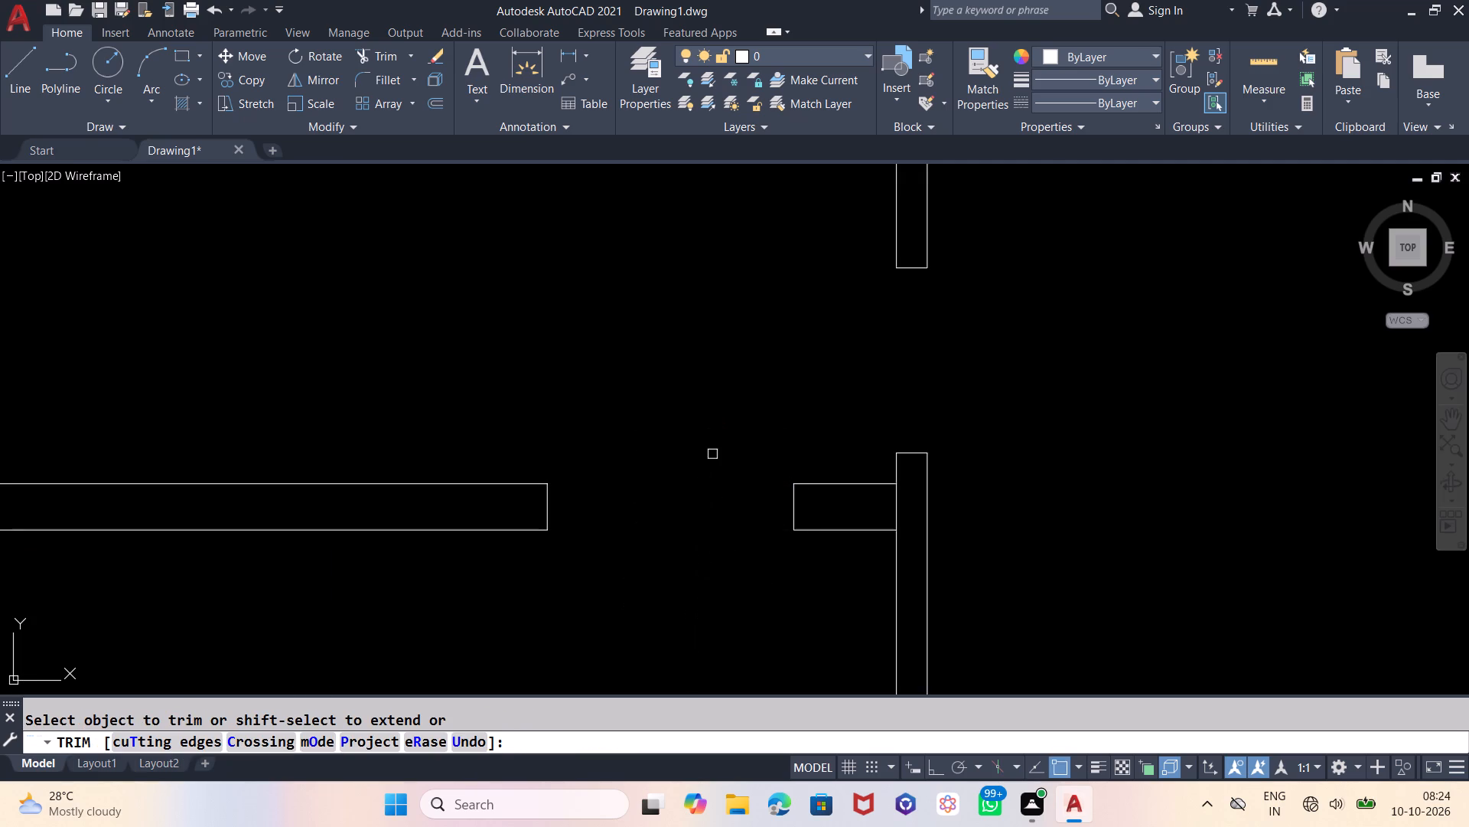
Trim away the cross line where the lower-left horizontal partition's stub joins the lower vertical partition.
click(895, 497)
key(Escape)
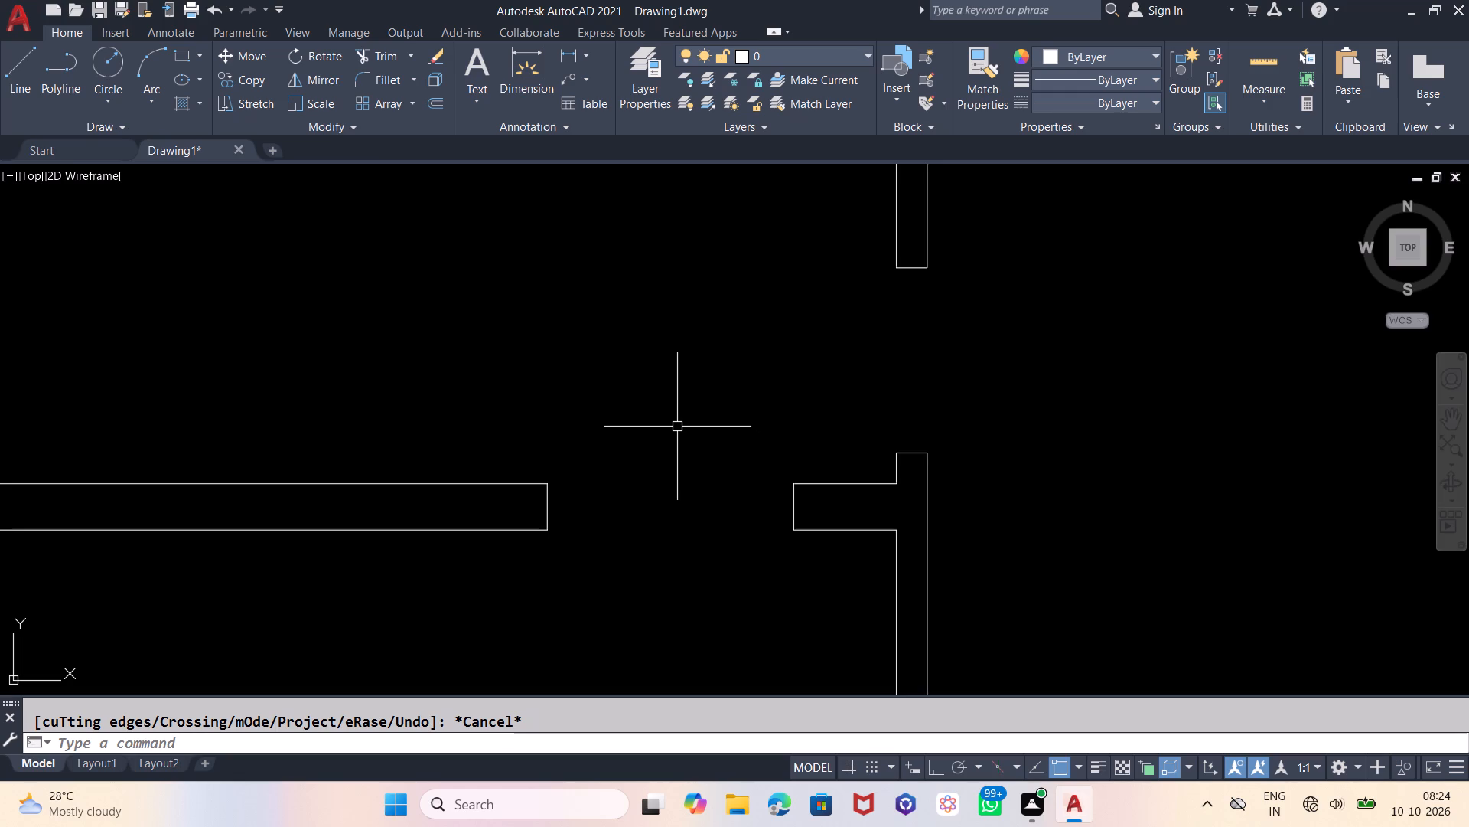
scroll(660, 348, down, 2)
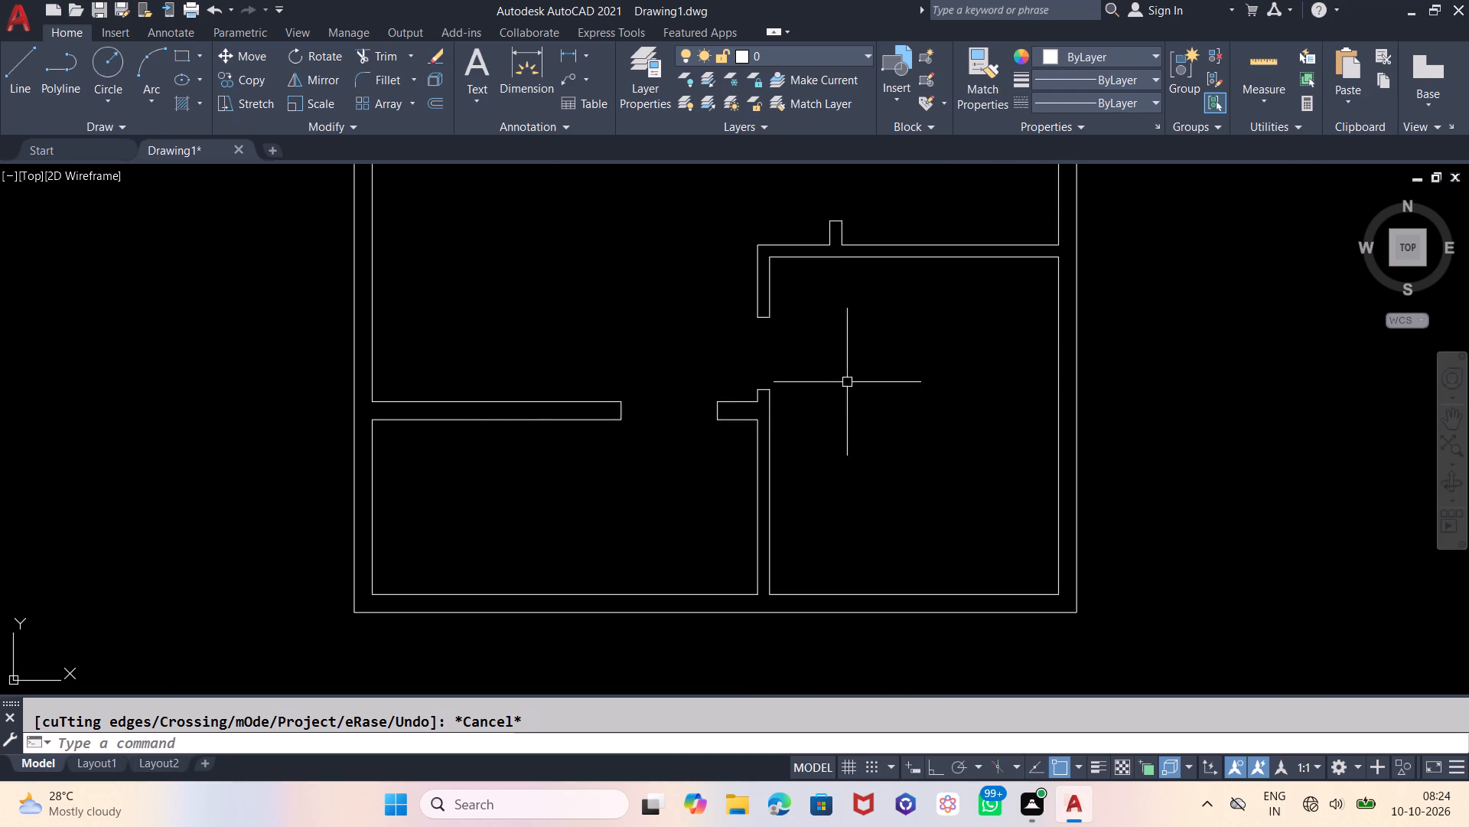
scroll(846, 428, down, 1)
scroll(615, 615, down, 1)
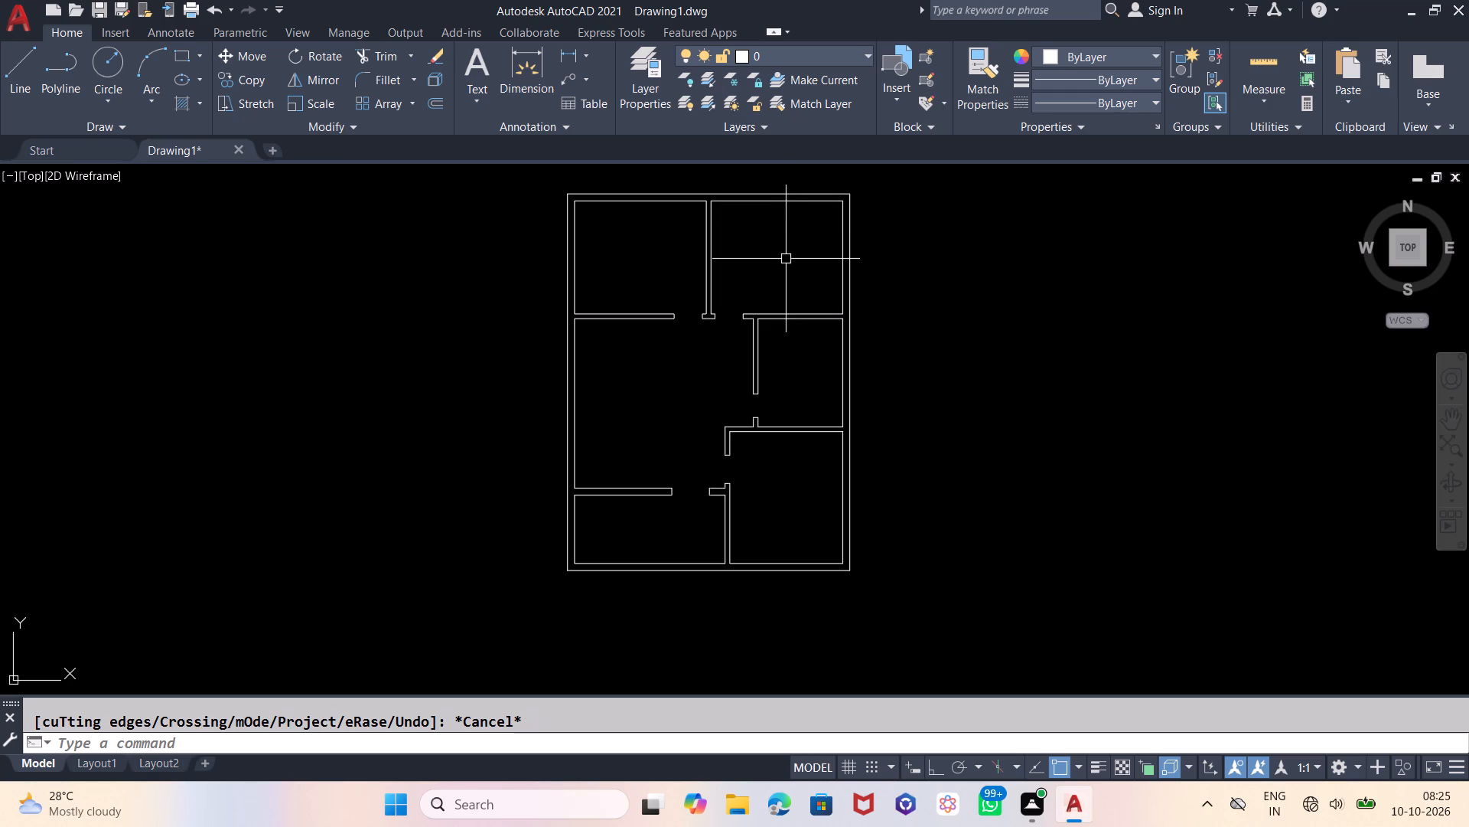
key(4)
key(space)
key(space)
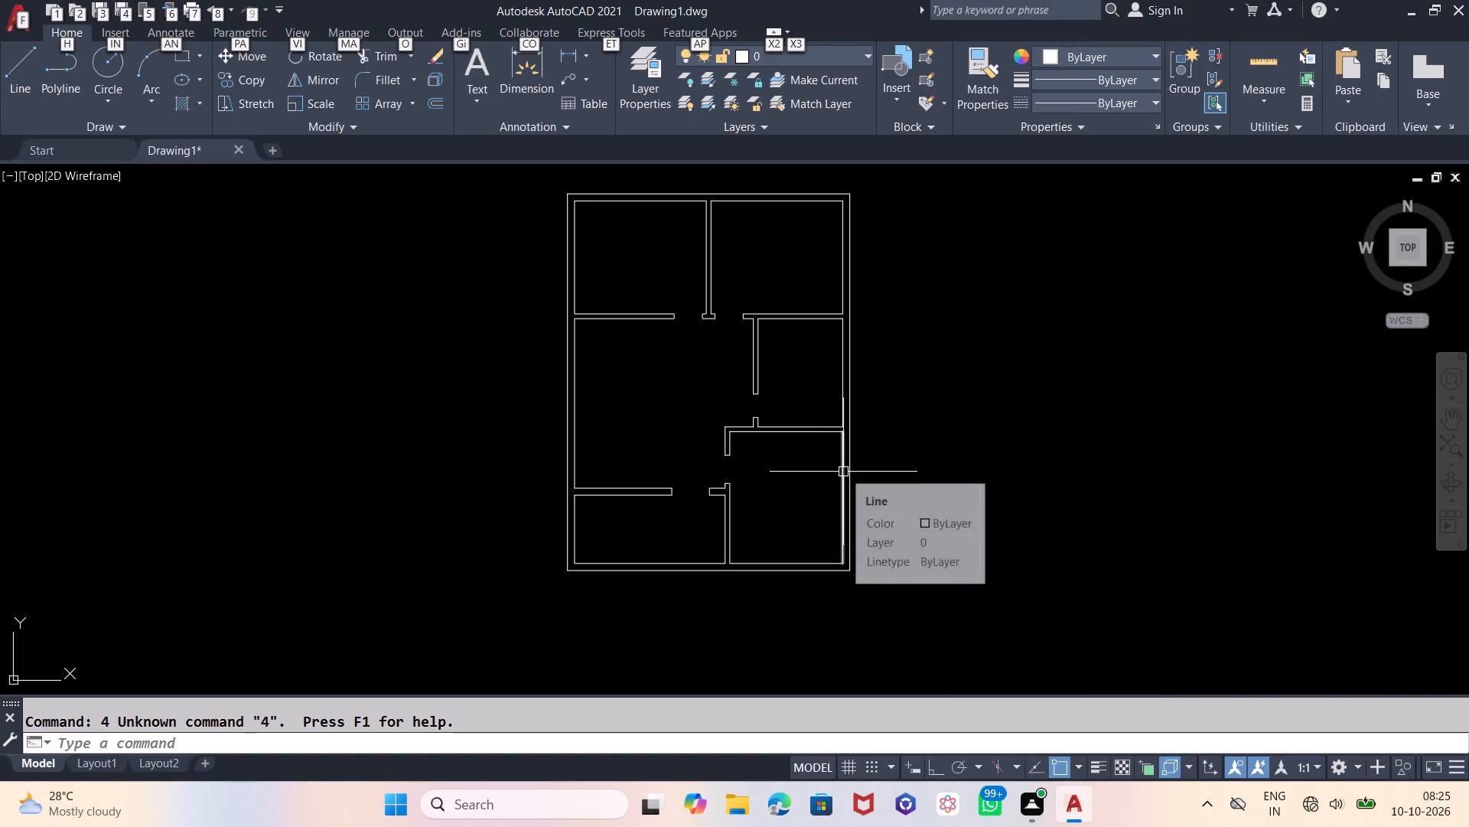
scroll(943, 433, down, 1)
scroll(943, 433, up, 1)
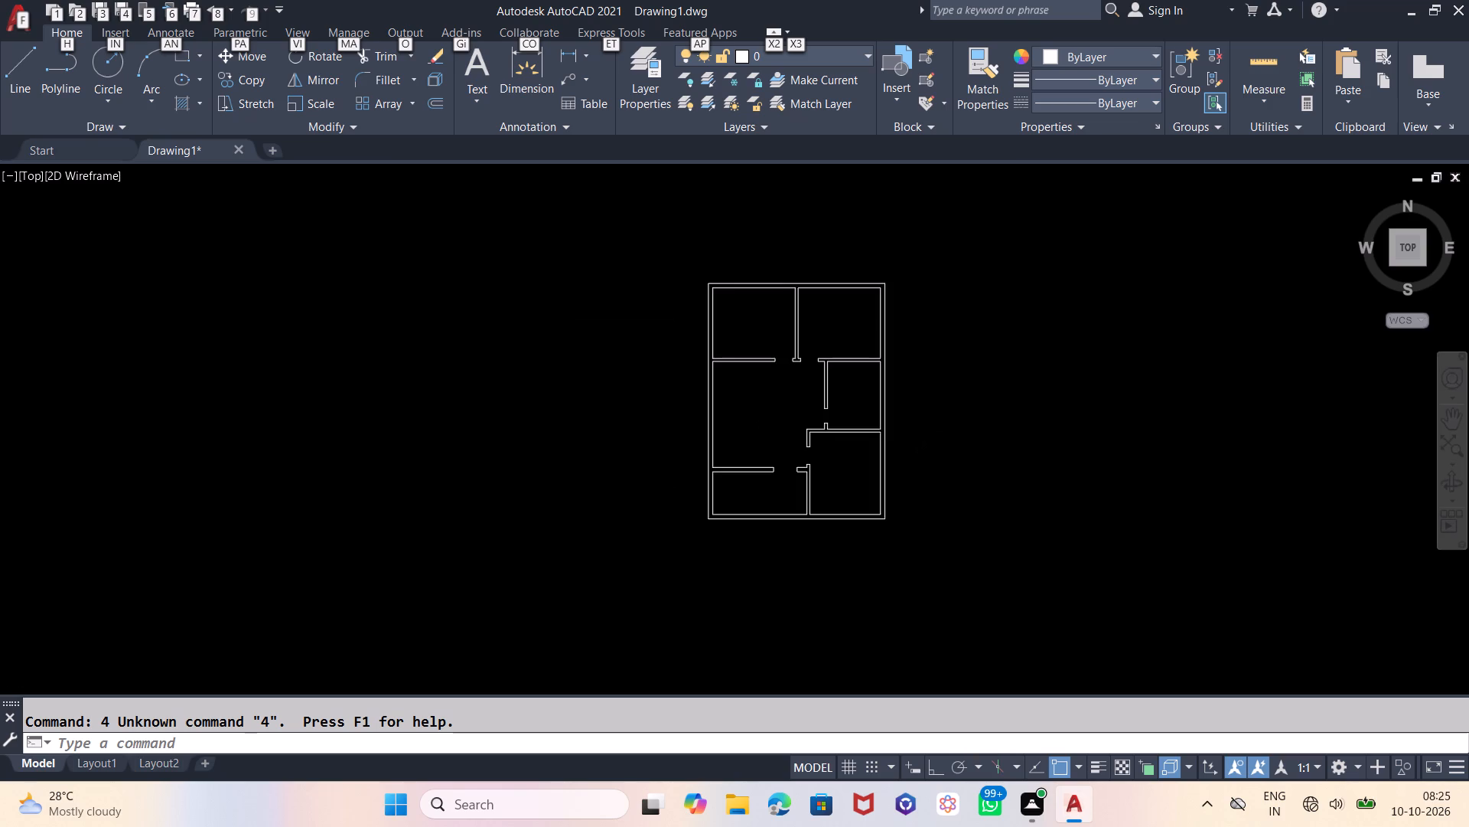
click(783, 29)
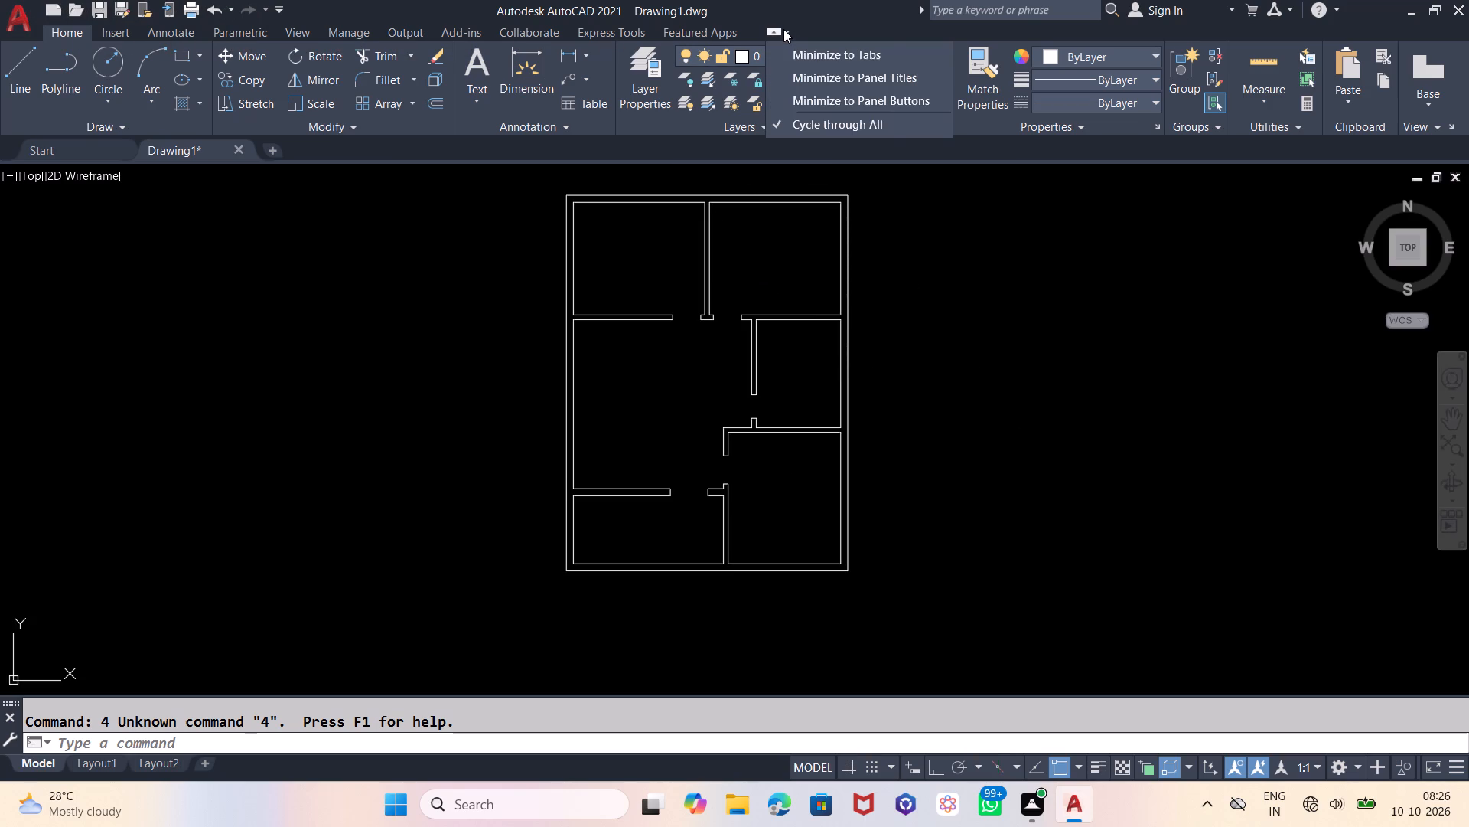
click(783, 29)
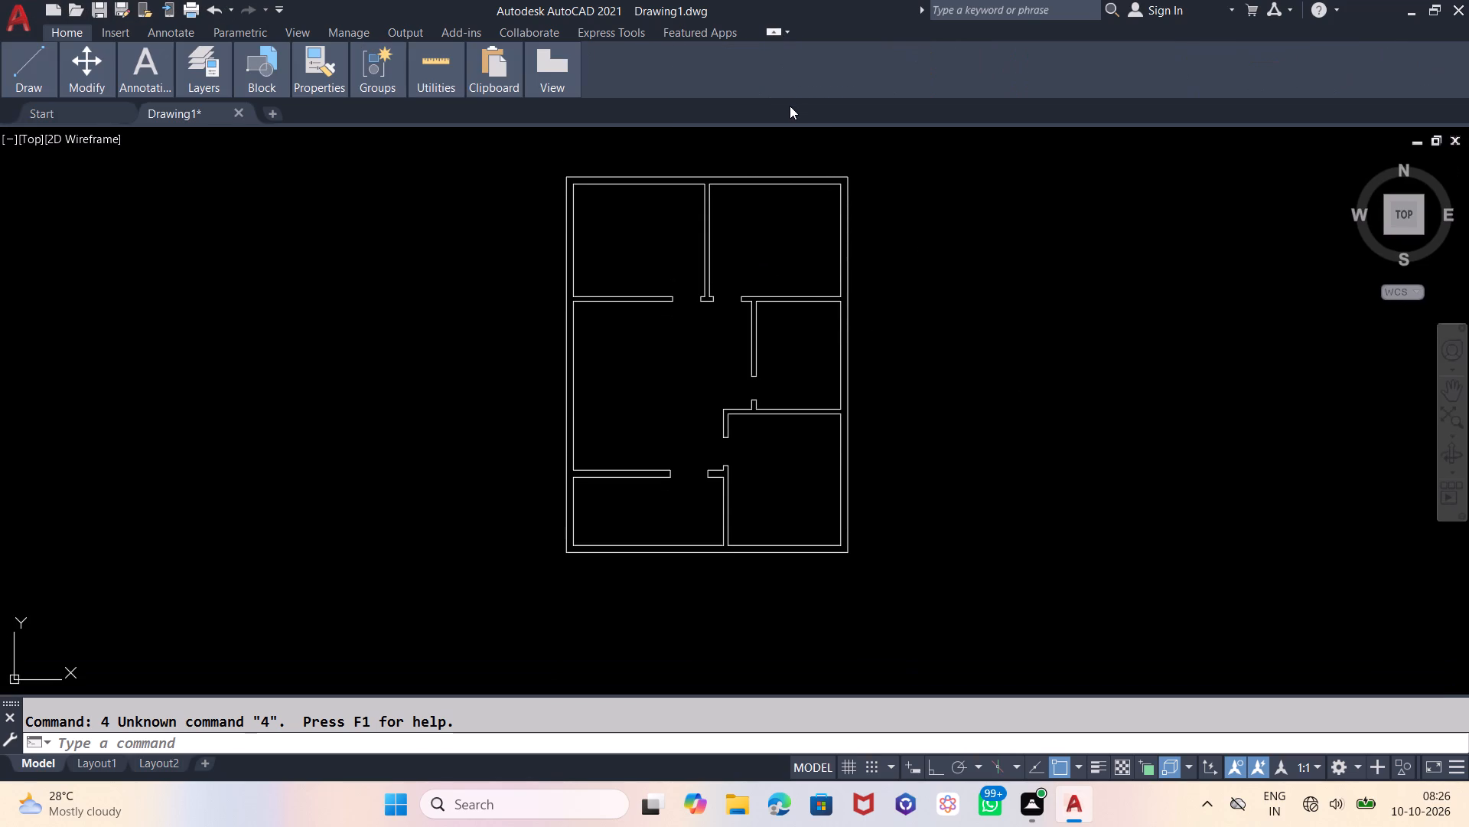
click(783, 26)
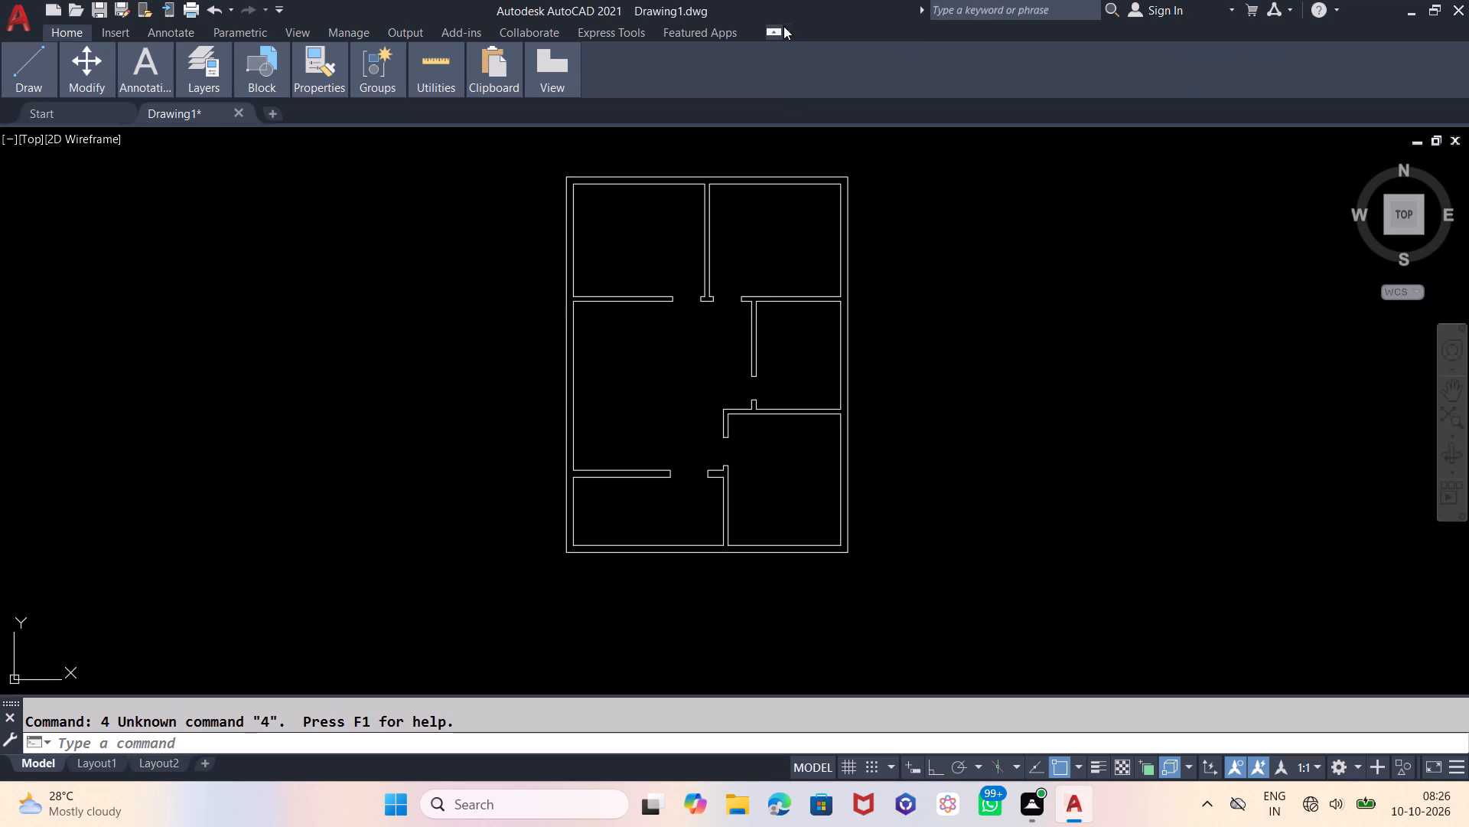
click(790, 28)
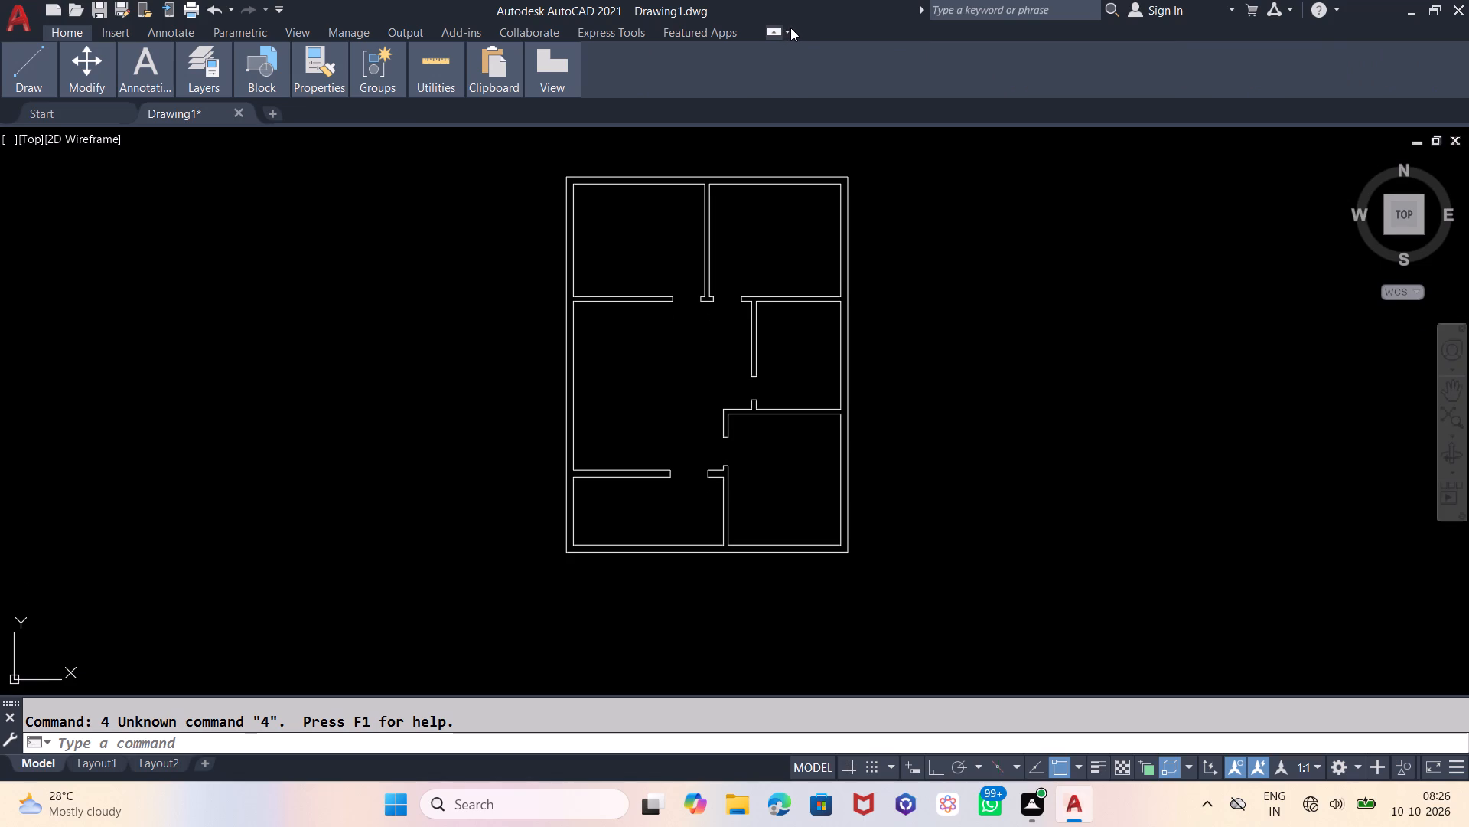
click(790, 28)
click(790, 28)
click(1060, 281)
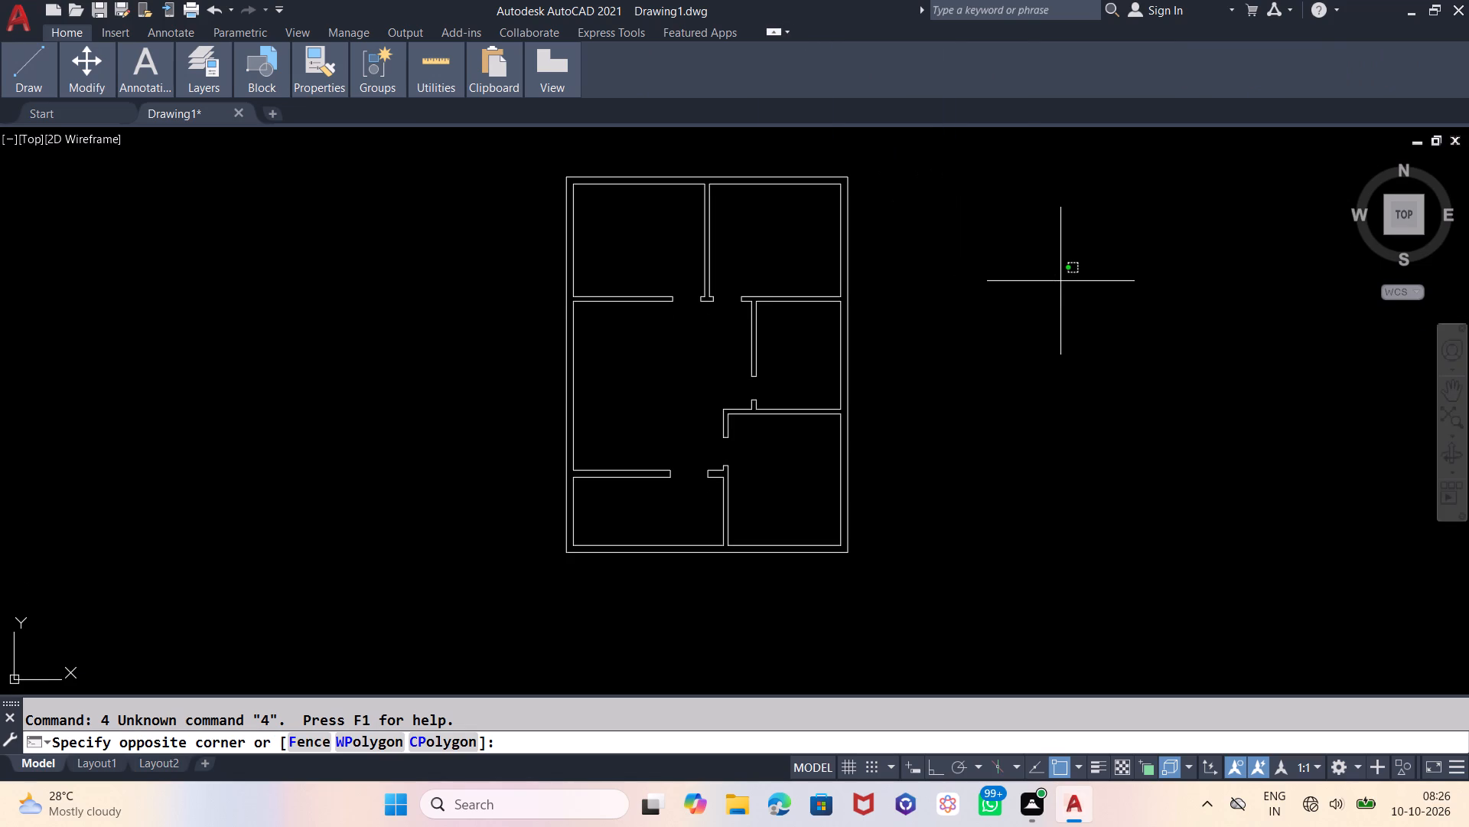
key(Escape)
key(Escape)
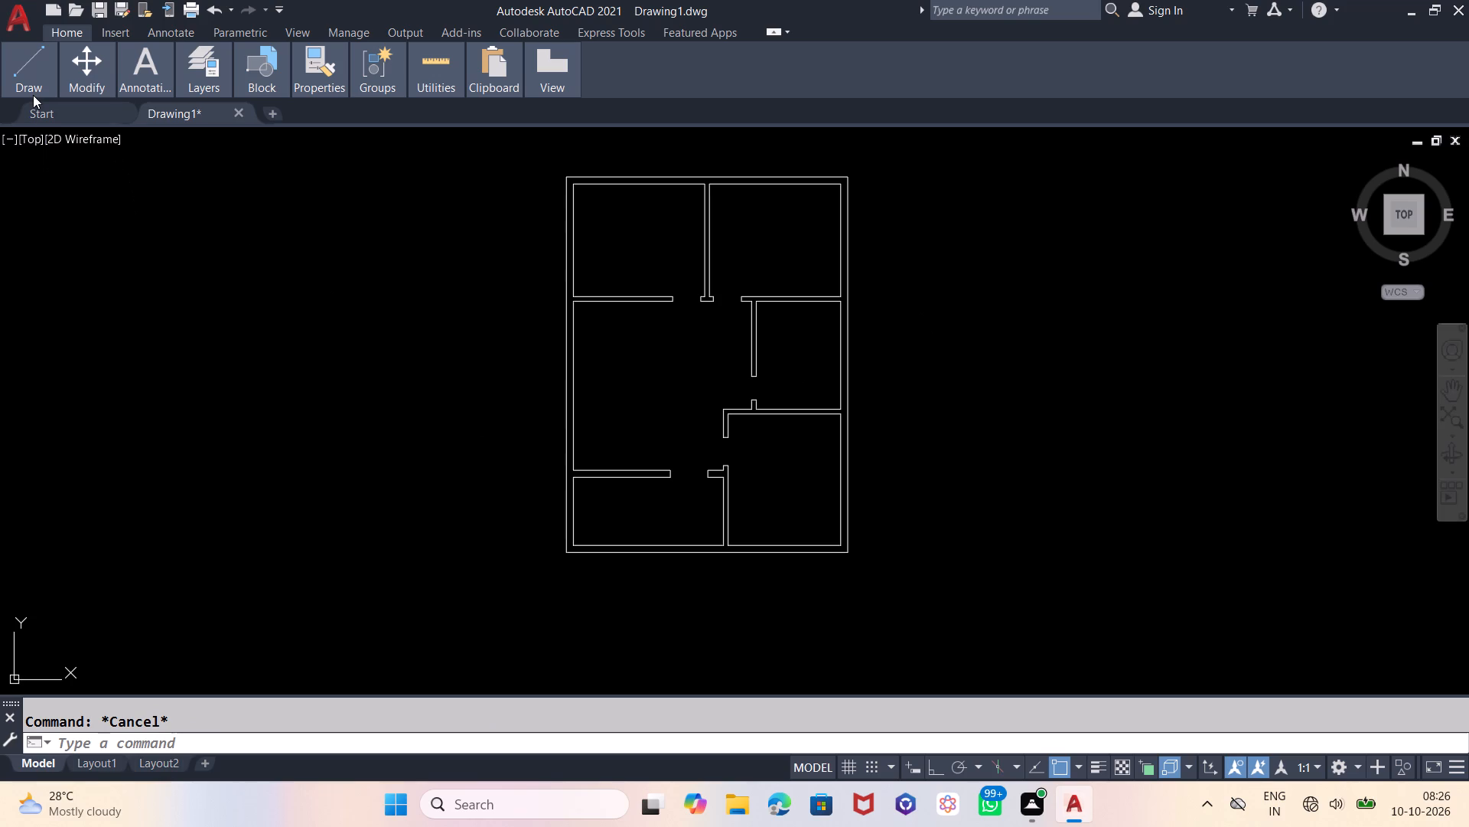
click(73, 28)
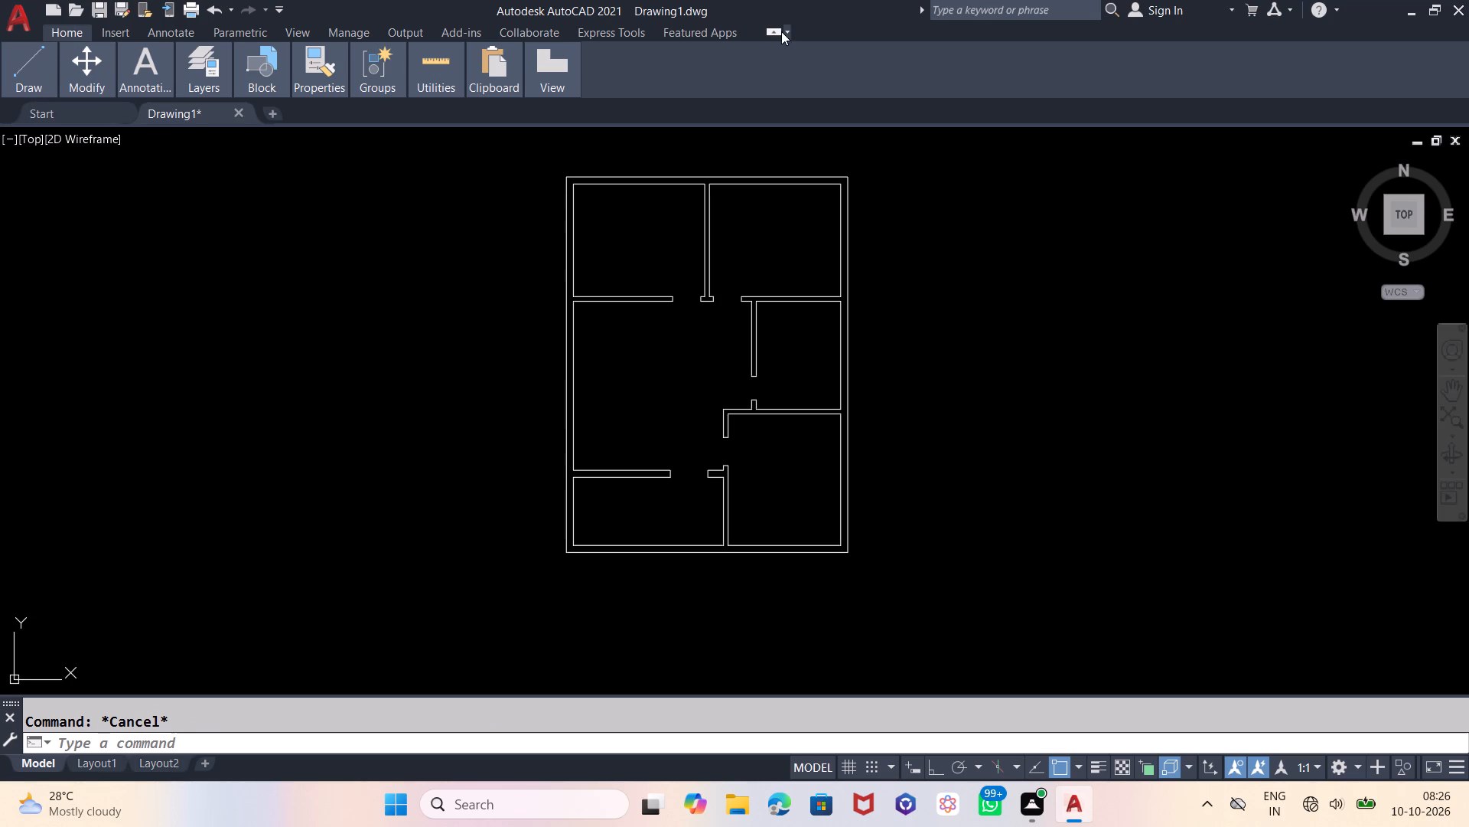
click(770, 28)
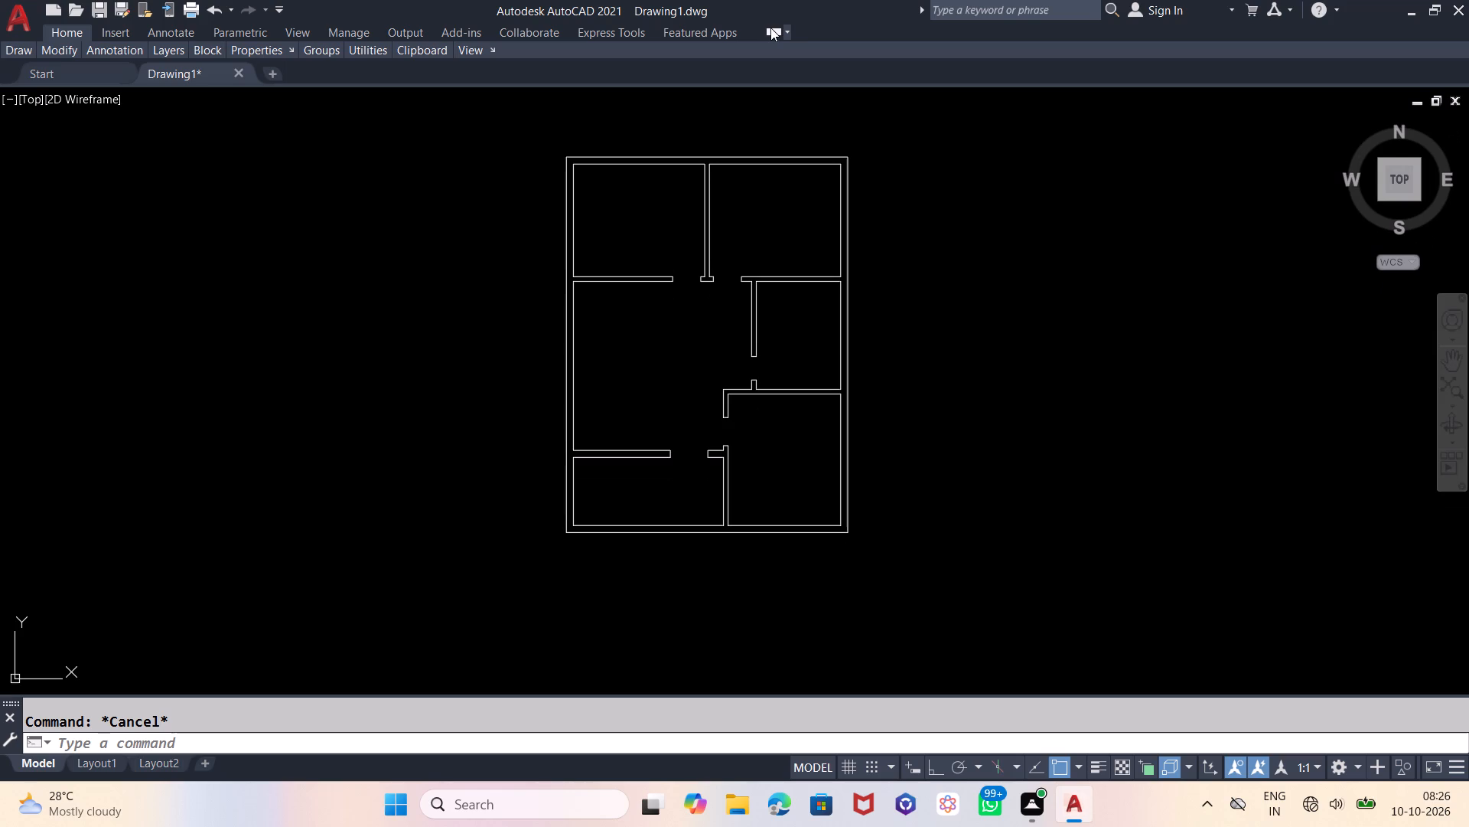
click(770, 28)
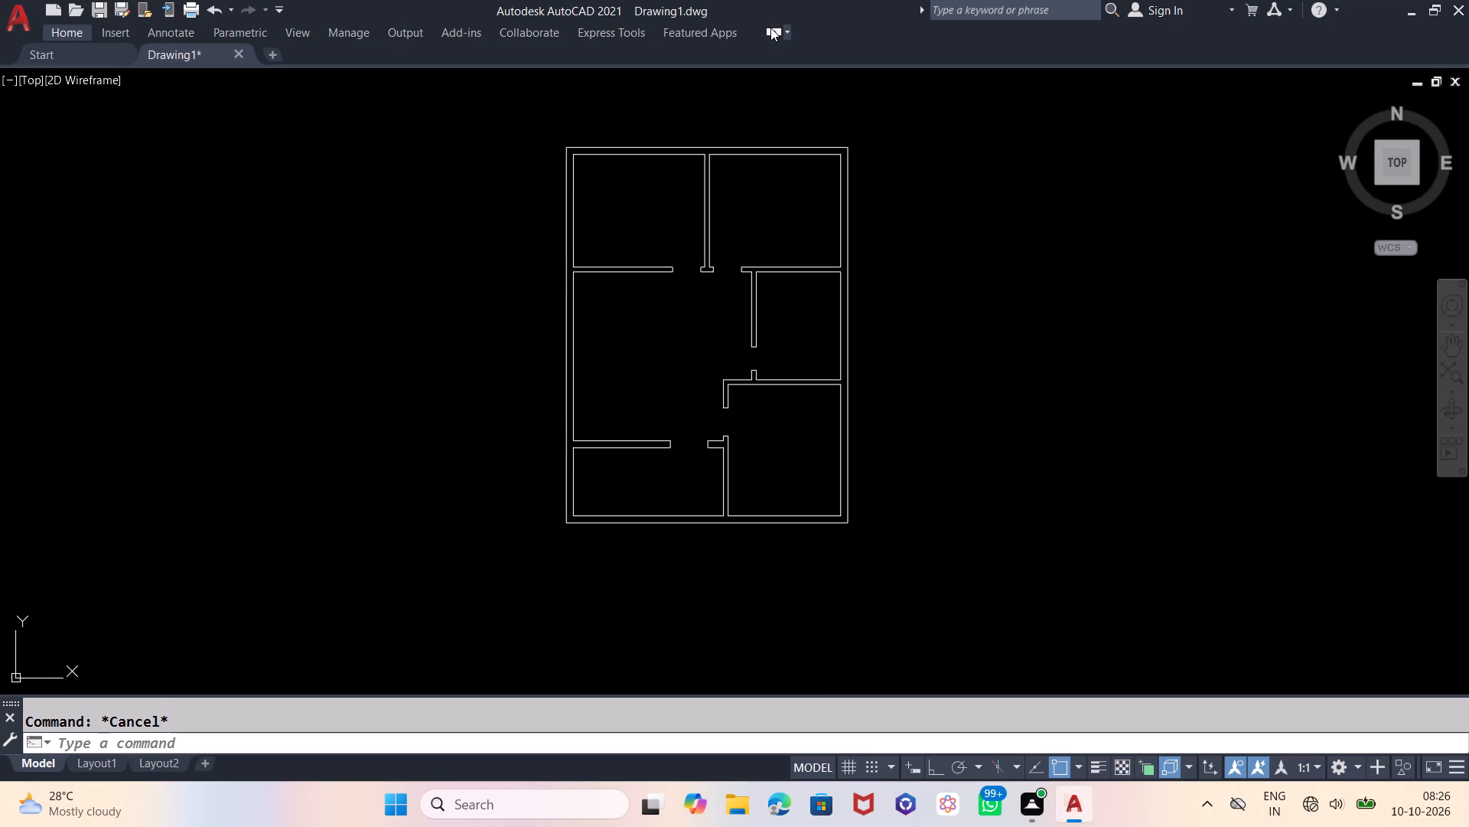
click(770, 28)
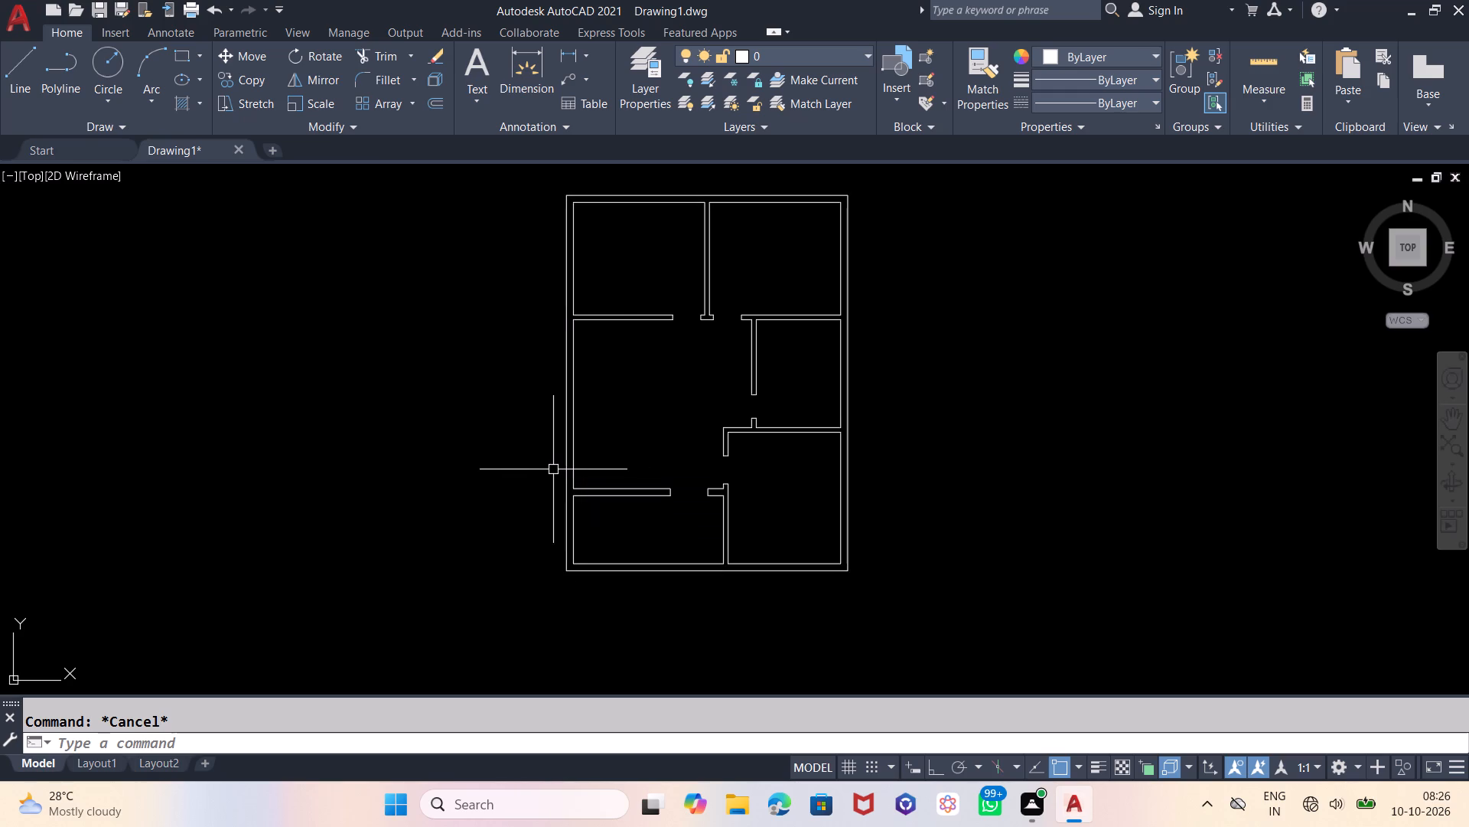
With Ortho on, draw a 3' vertical line downward and a 36" horizontal line rightward from its lower end, outside the plan's right wall.
click(13, 59)
click(970, 329)
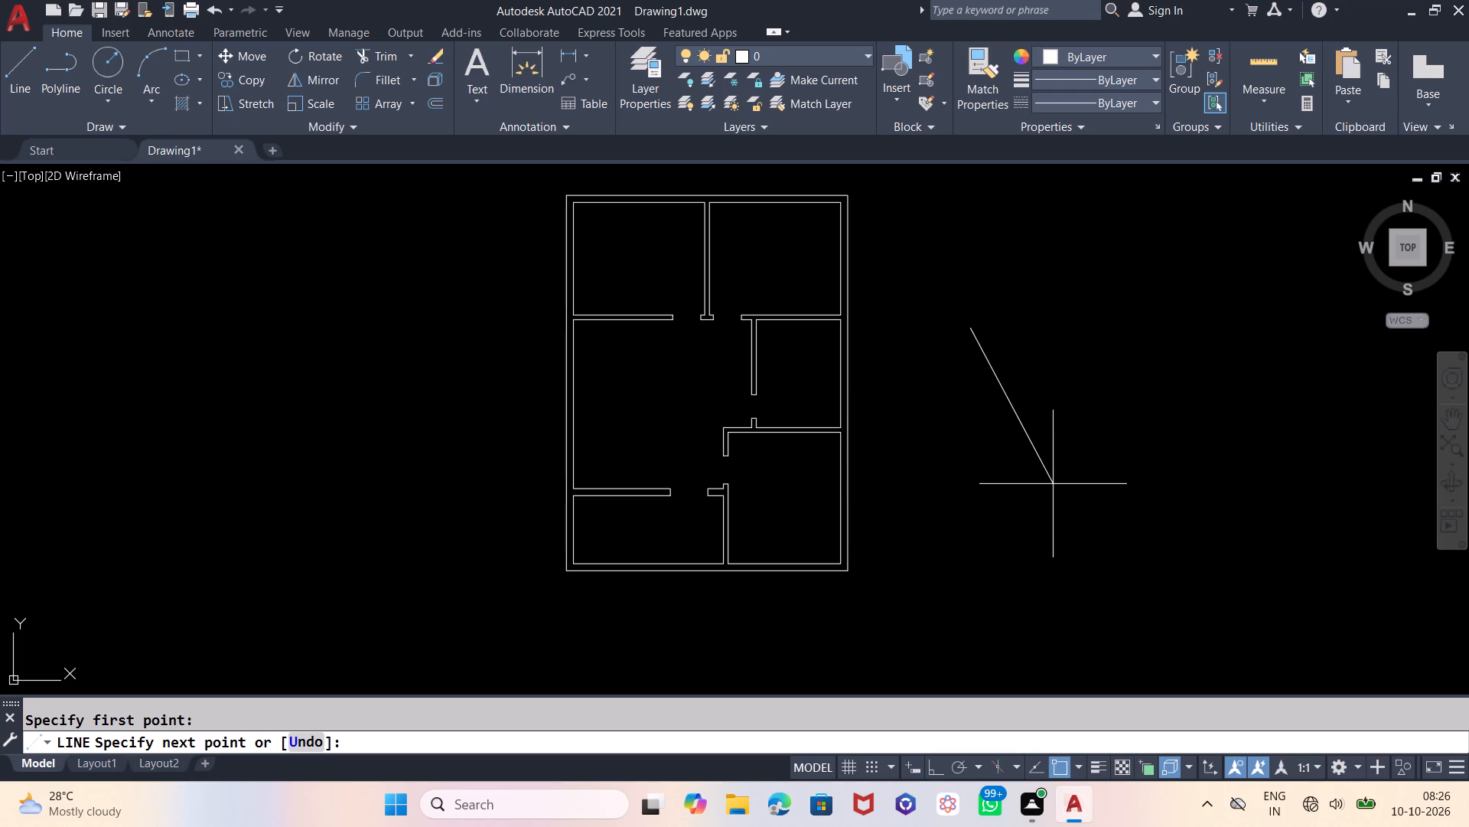
key(F8)
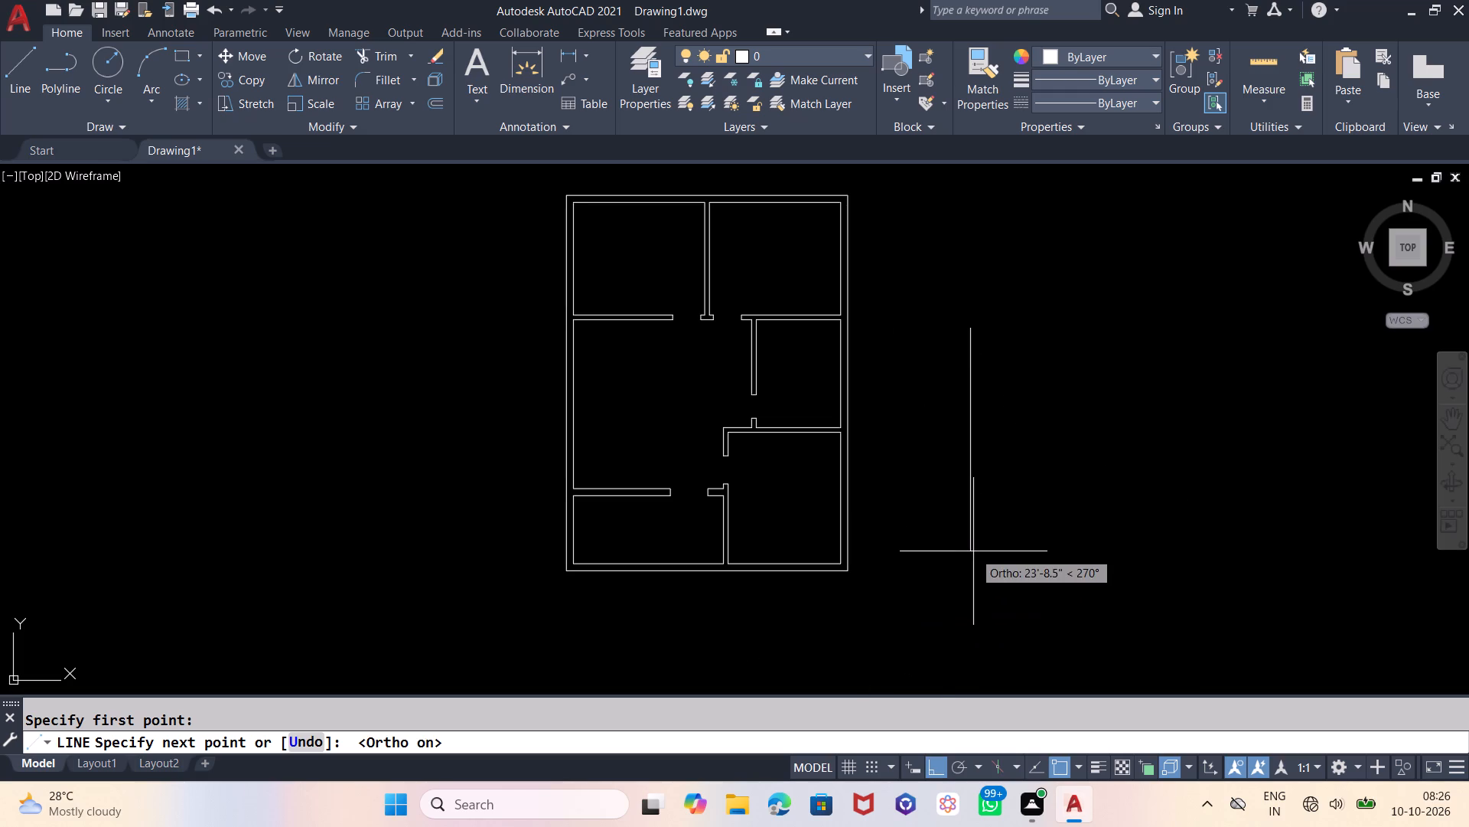
text(3')
key(Return)
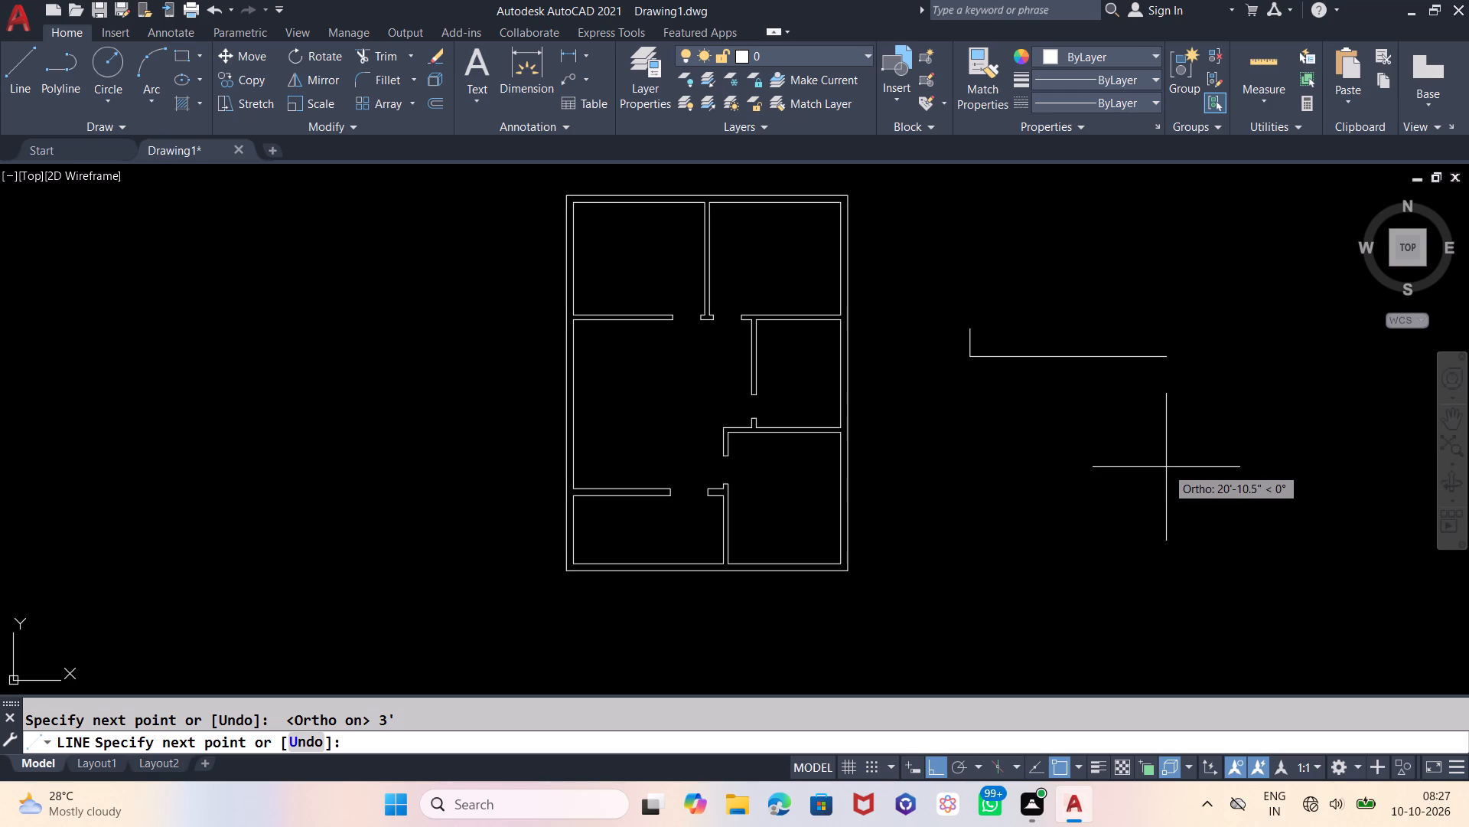
text(36)
key(Return)
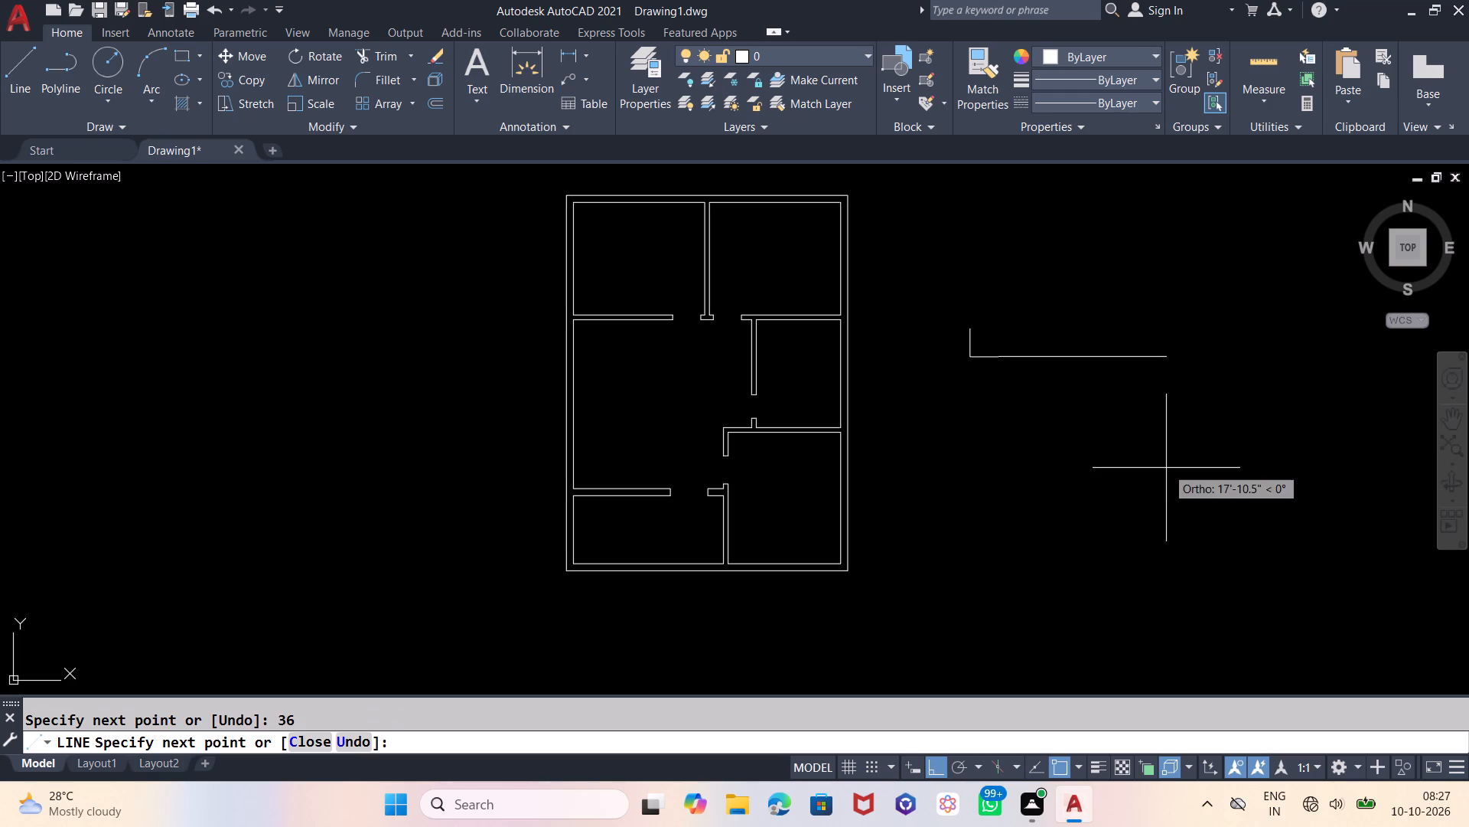
key(Escape)
Offset the 3' vertical line 3" to the right to form the door leaf thickness.
scroll(999, 358, up, 2)
scroll(933, 243, up, 1)
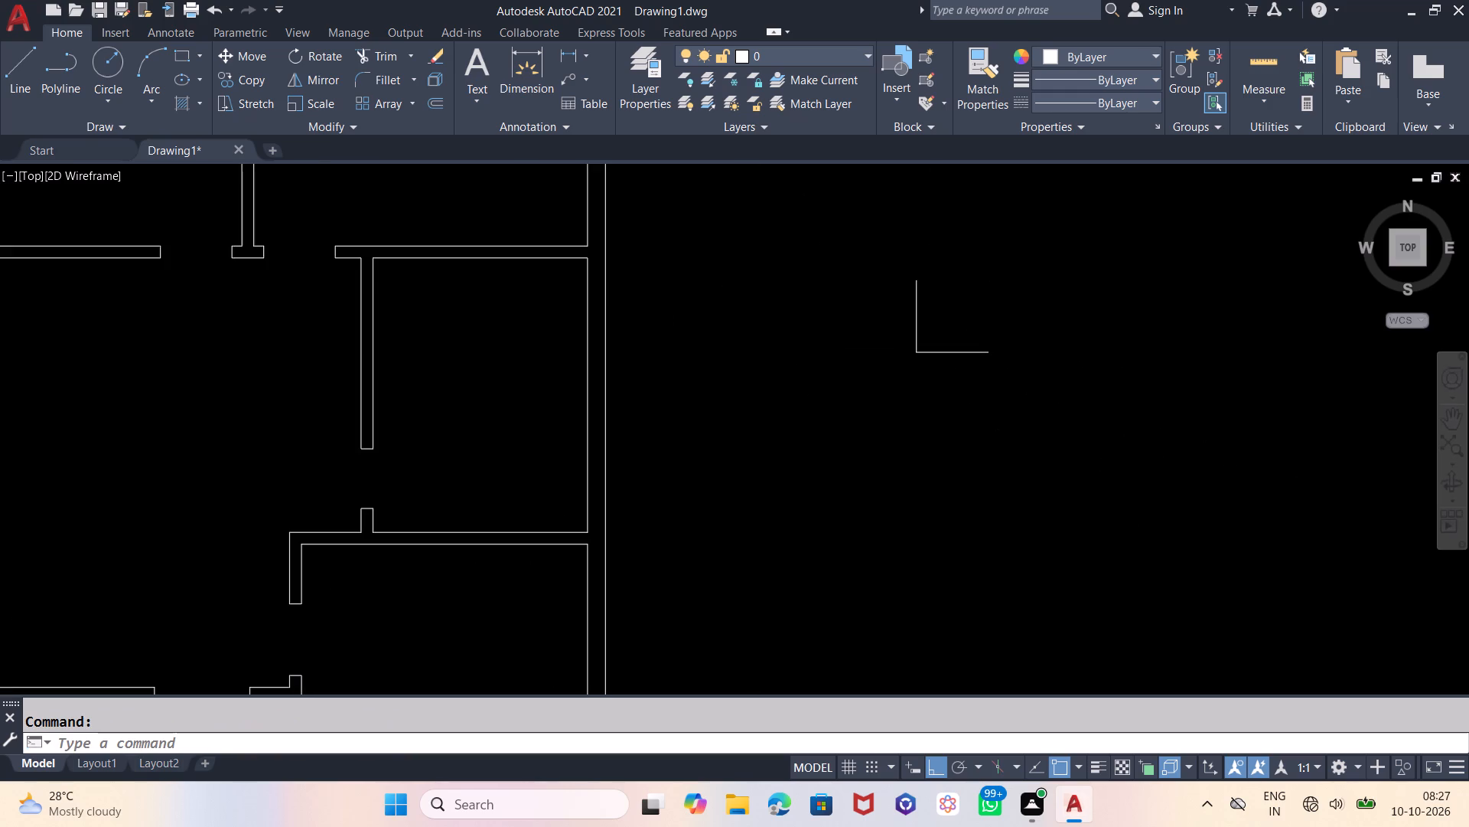
key(o)
key(Return)
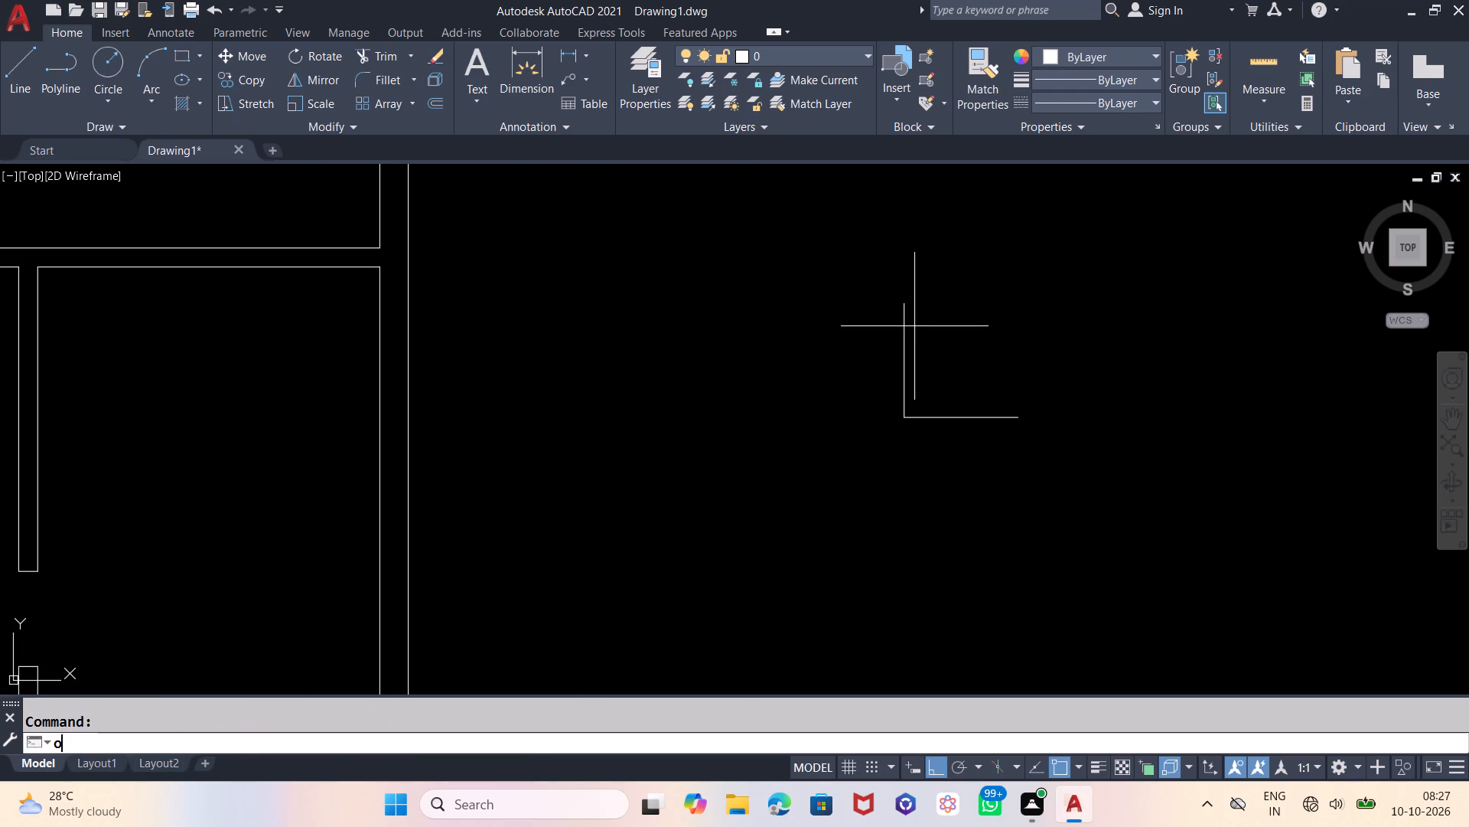
key(3)
key(Return)
click(905, 356)
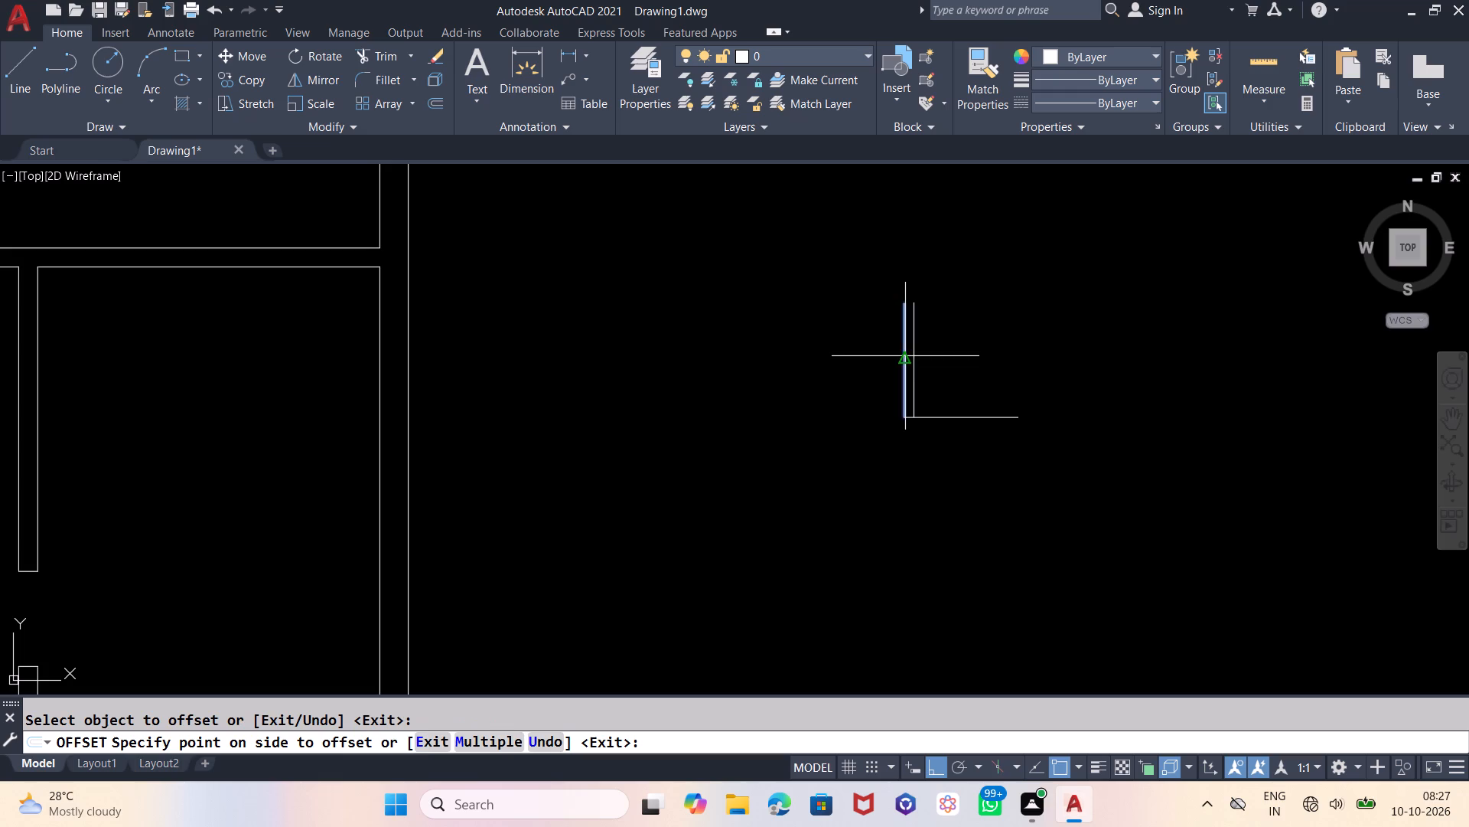
click(942, 351)
key(Escape)
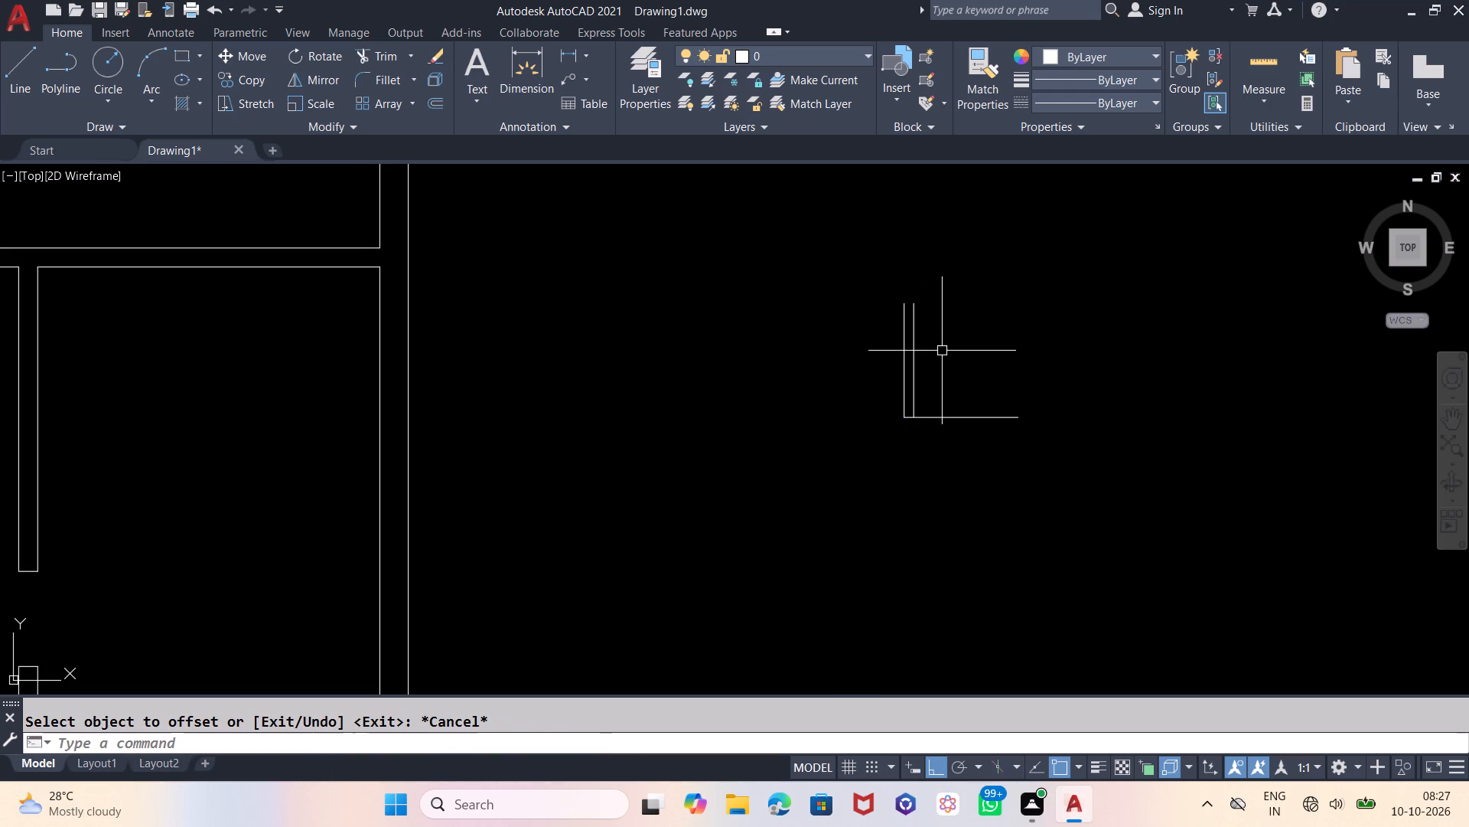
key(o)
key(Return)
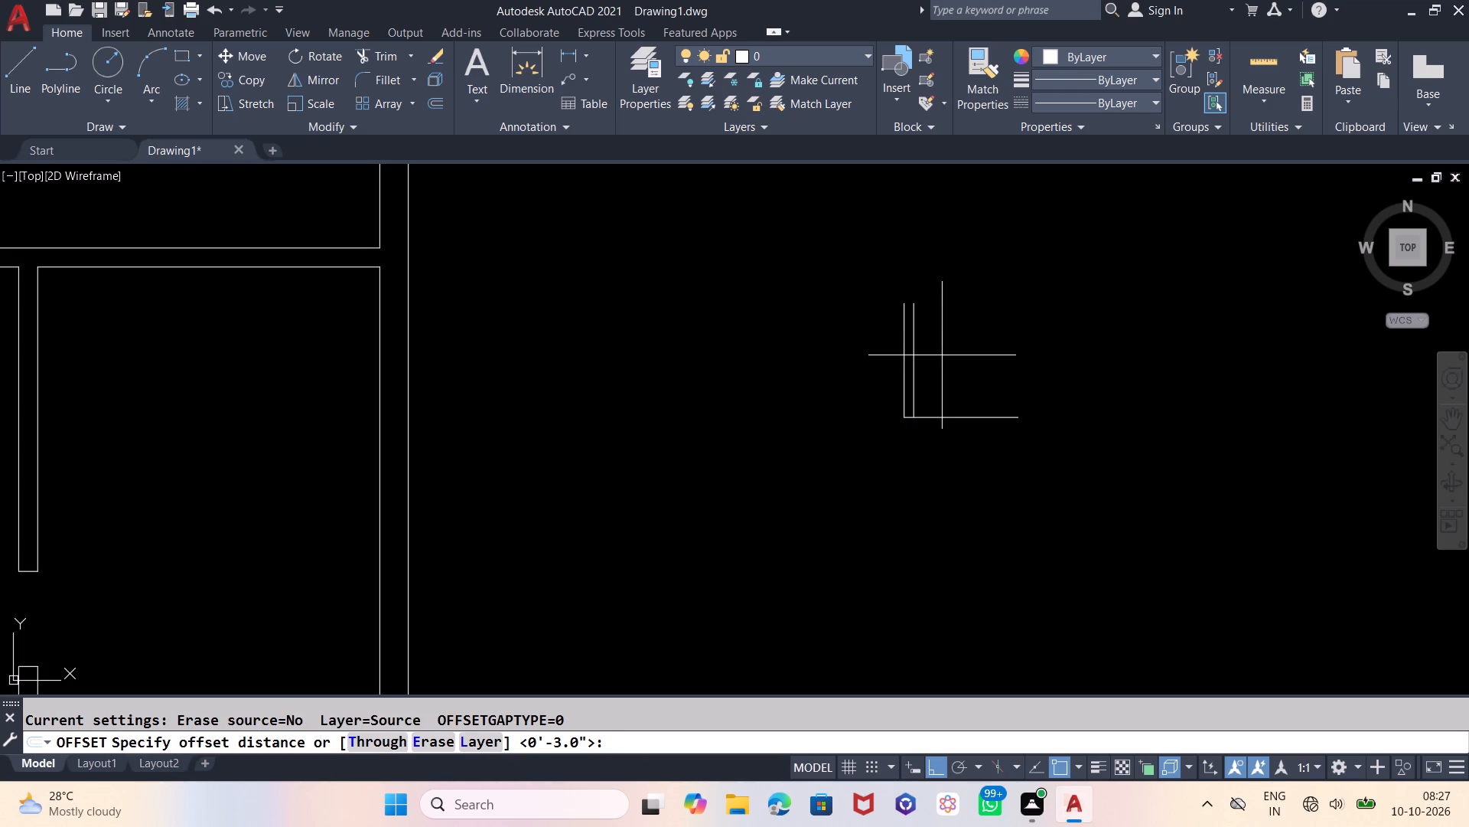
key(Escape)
Draw the door swing arc from the horizontal line's right end to the outer vertical line's top, centred on their shared corner.
key(a)
key(Return)
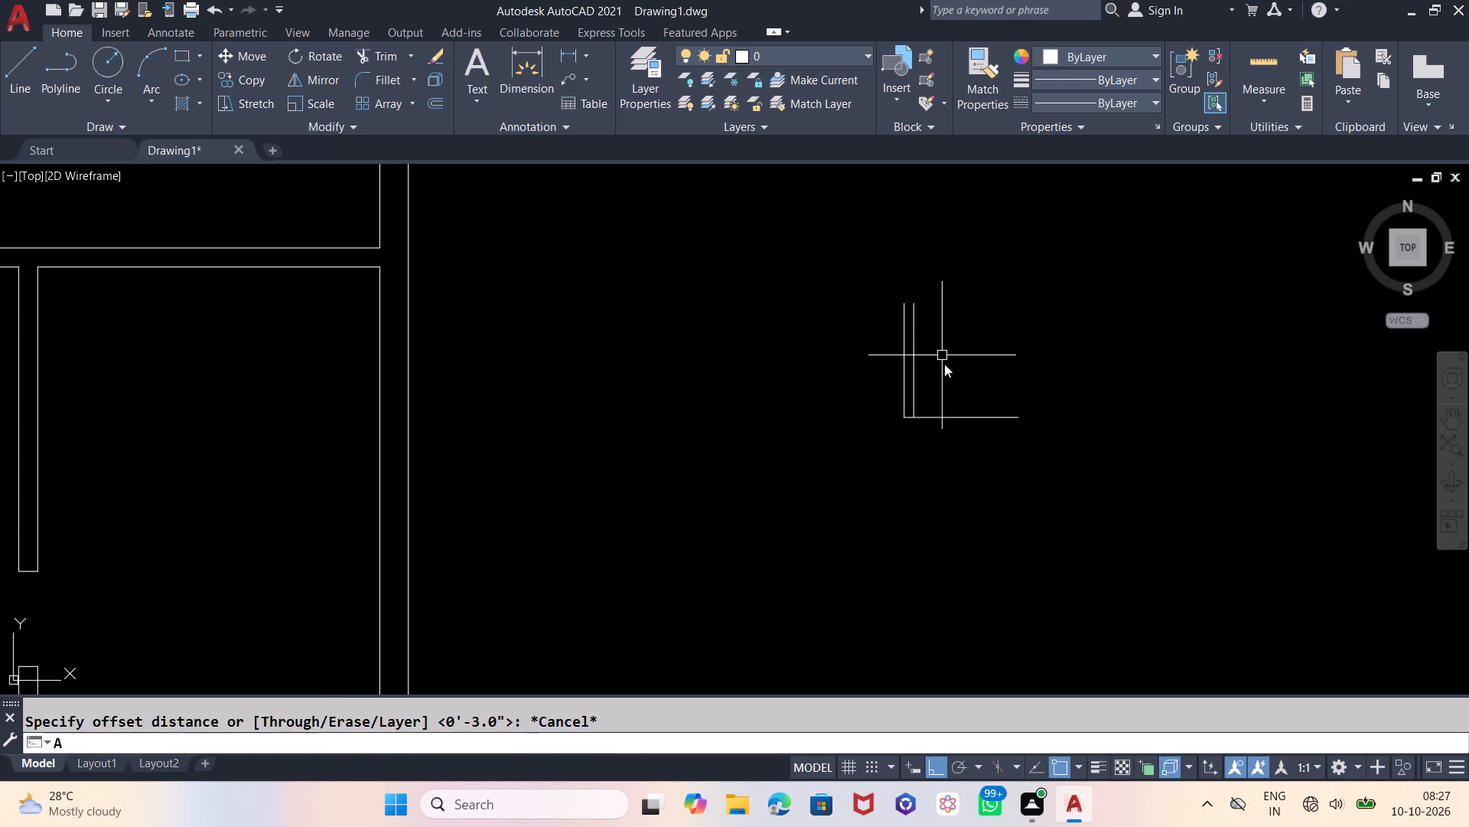
click(1015, 417)
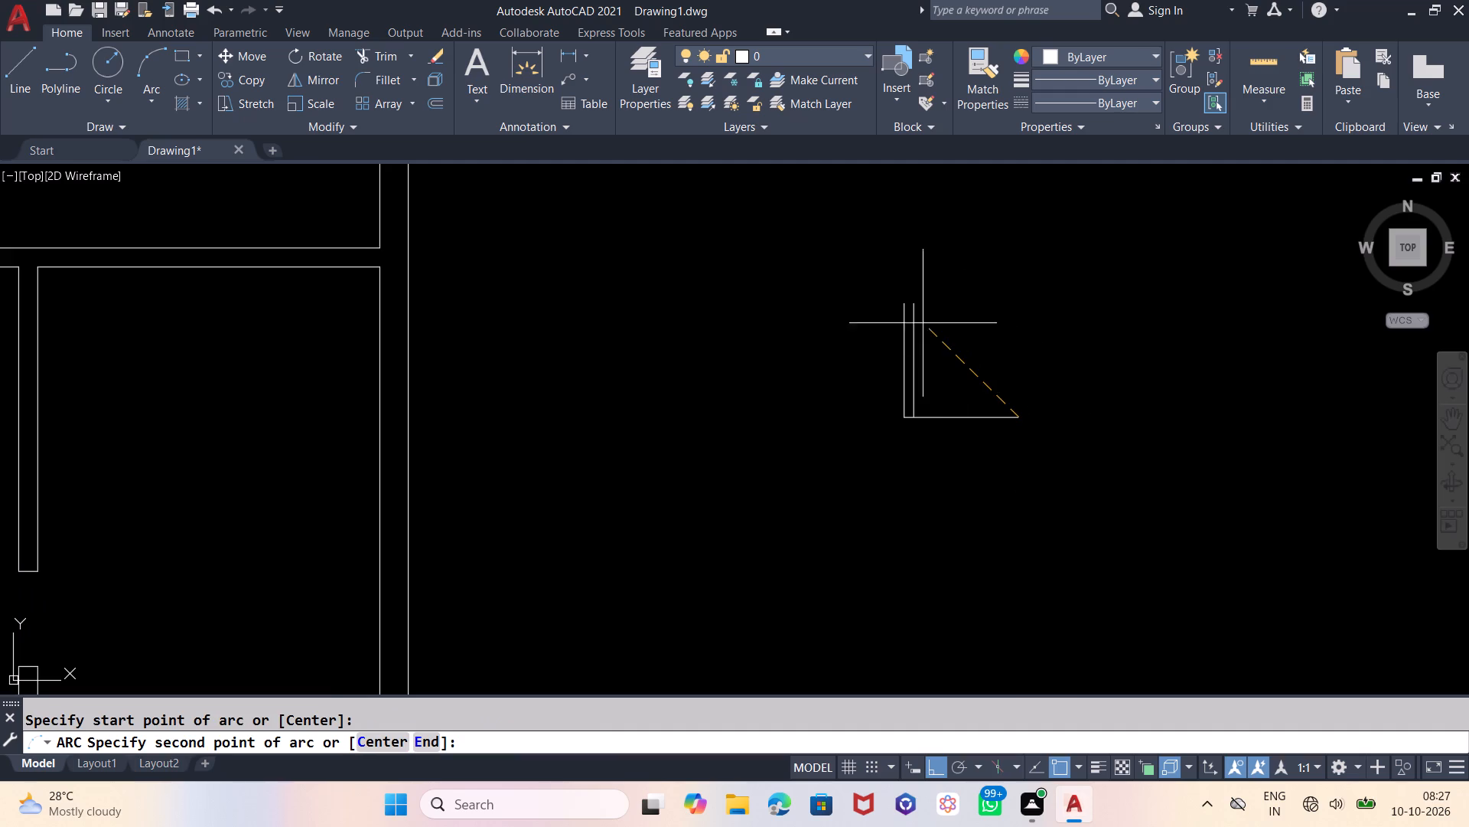
key(e)
key(Return)
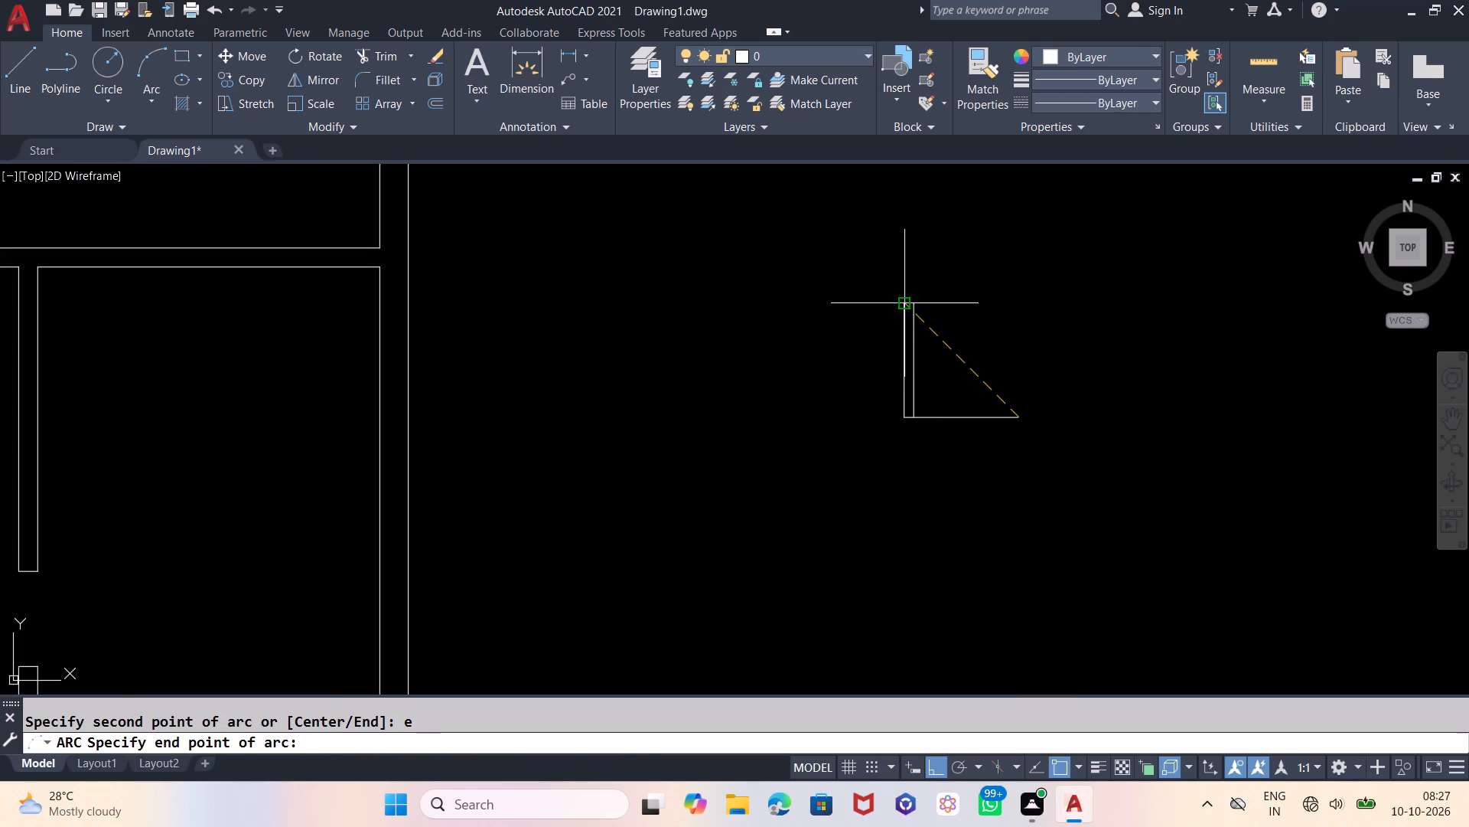
click(903, 307)
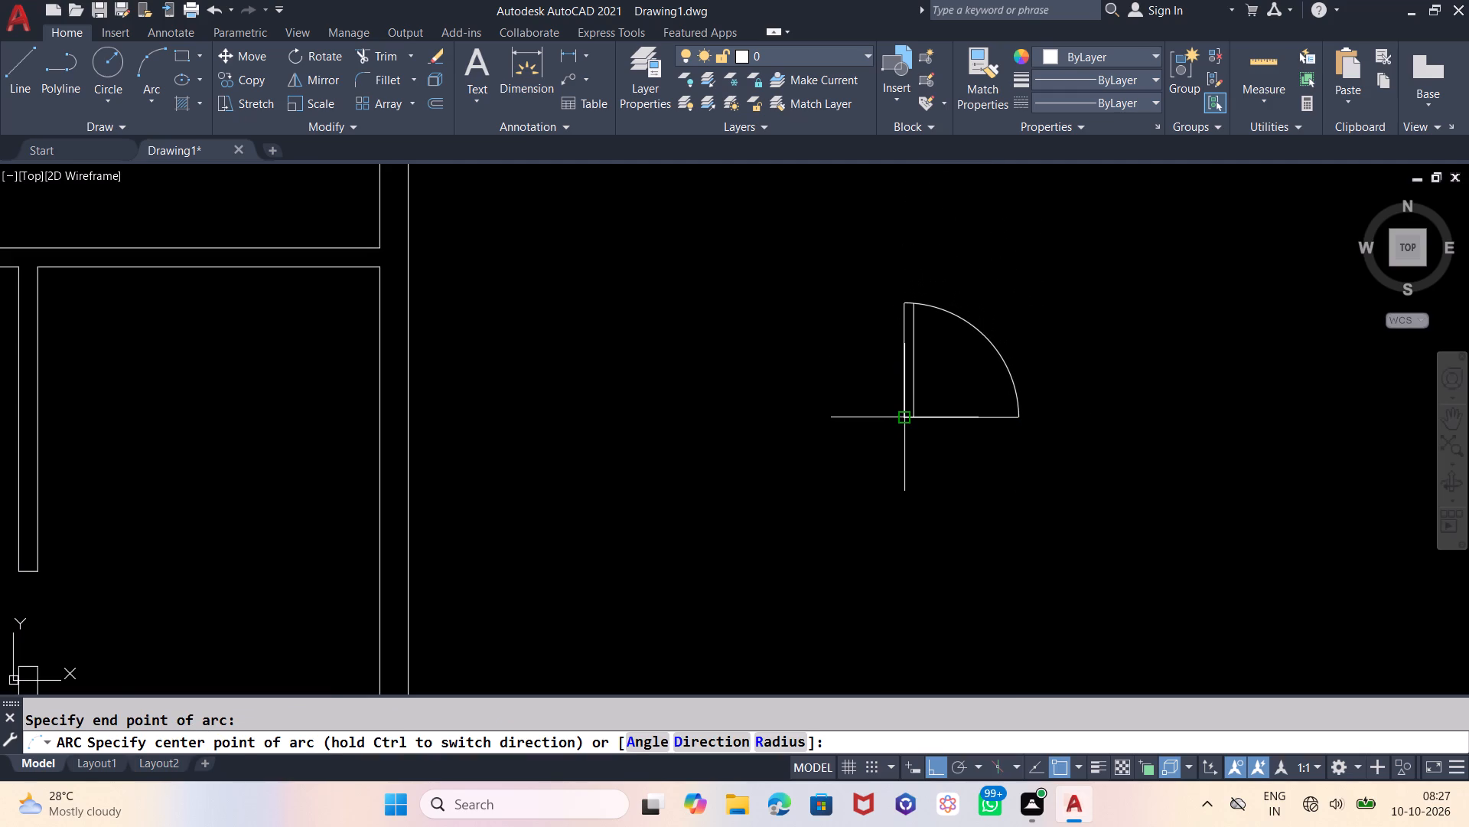
click(904, 418)
key(Escape)
Trim away the door's horizontal base line between the leaf and the swing arc's end.
text(tr)
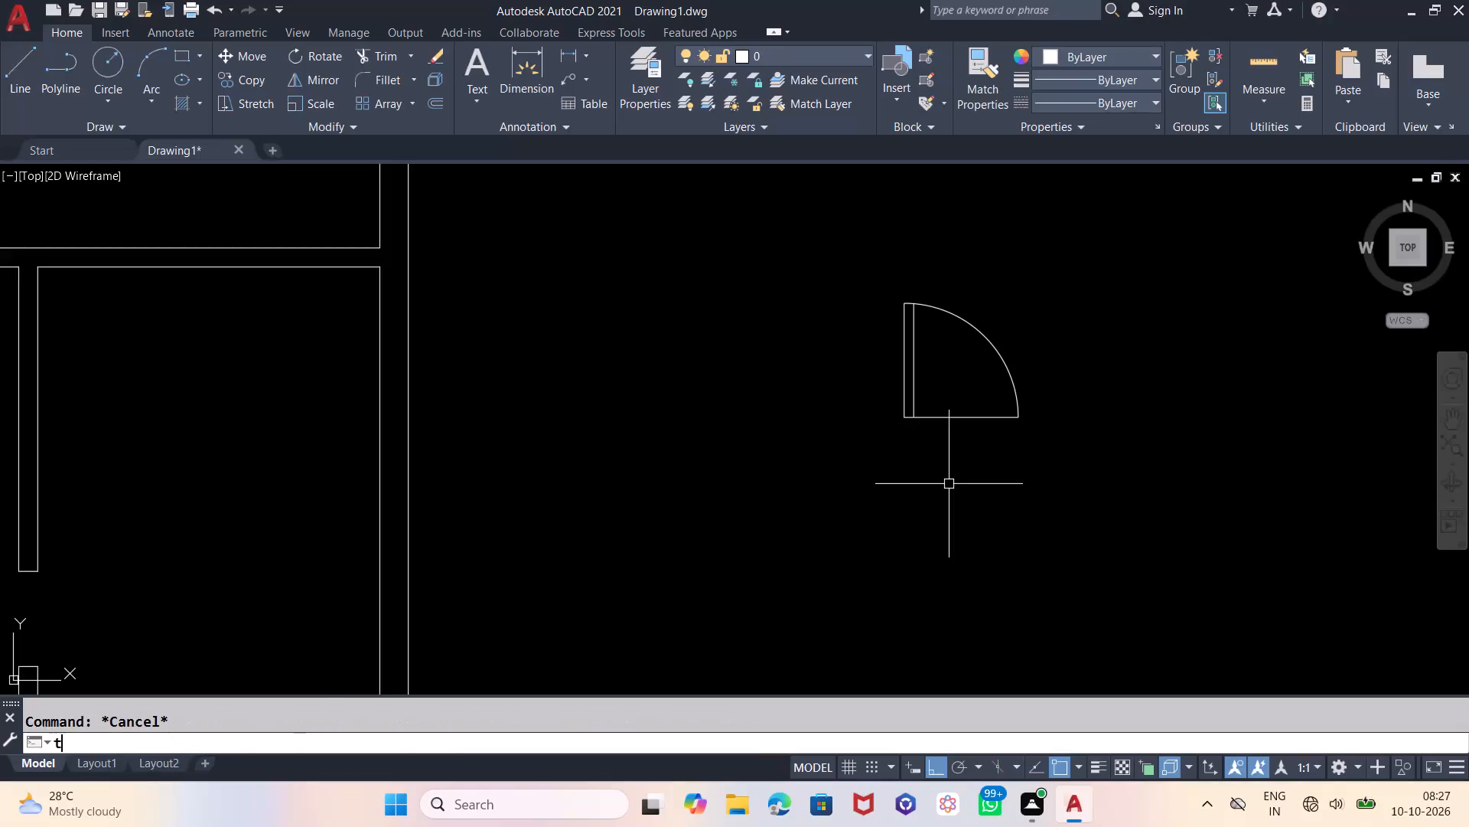
key(Return)
key(Return)
drag(949, 482, 949, 454)
click(949, 401)
click(954, 460)
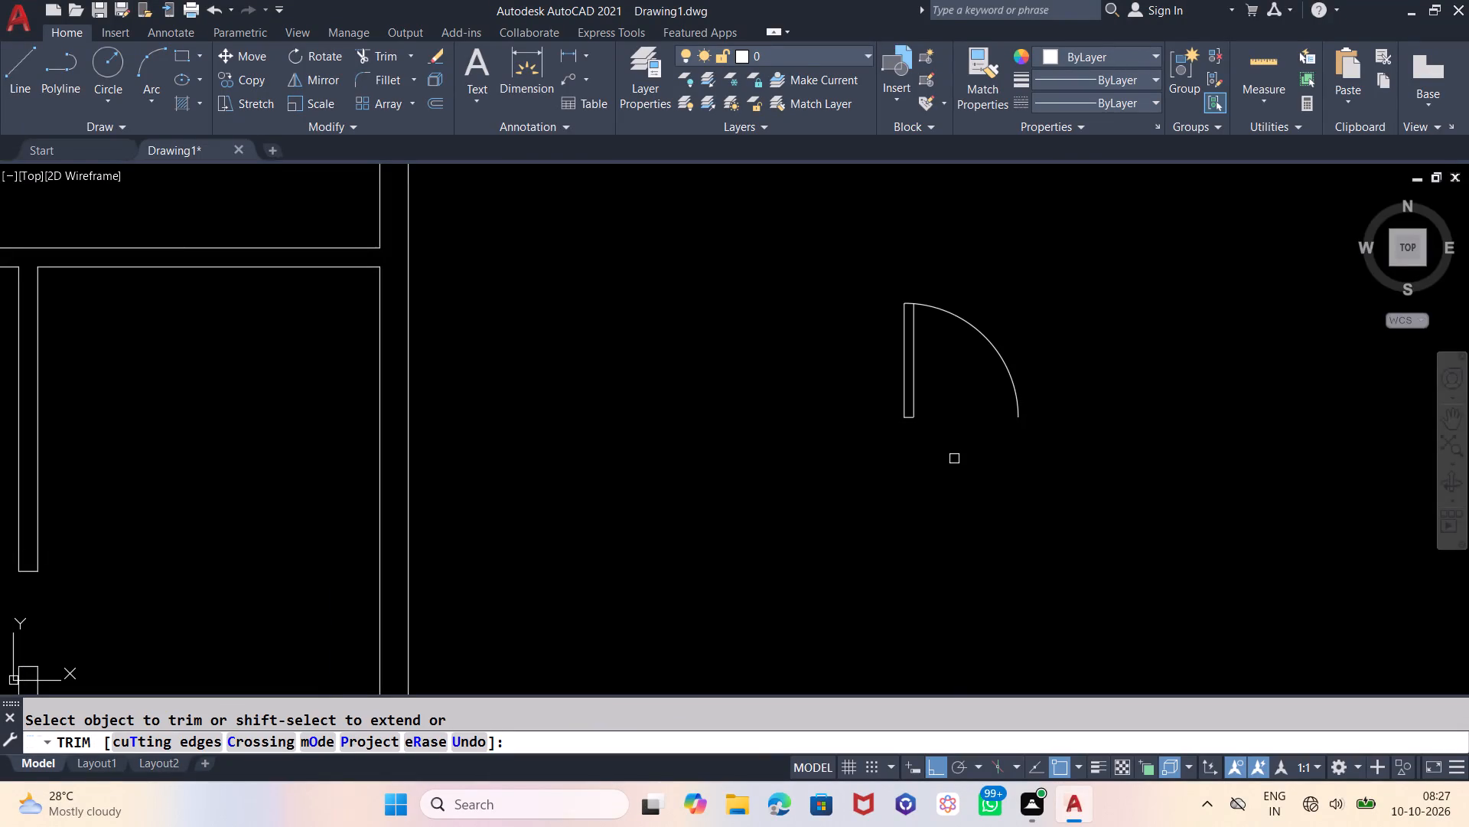
key(Escape)
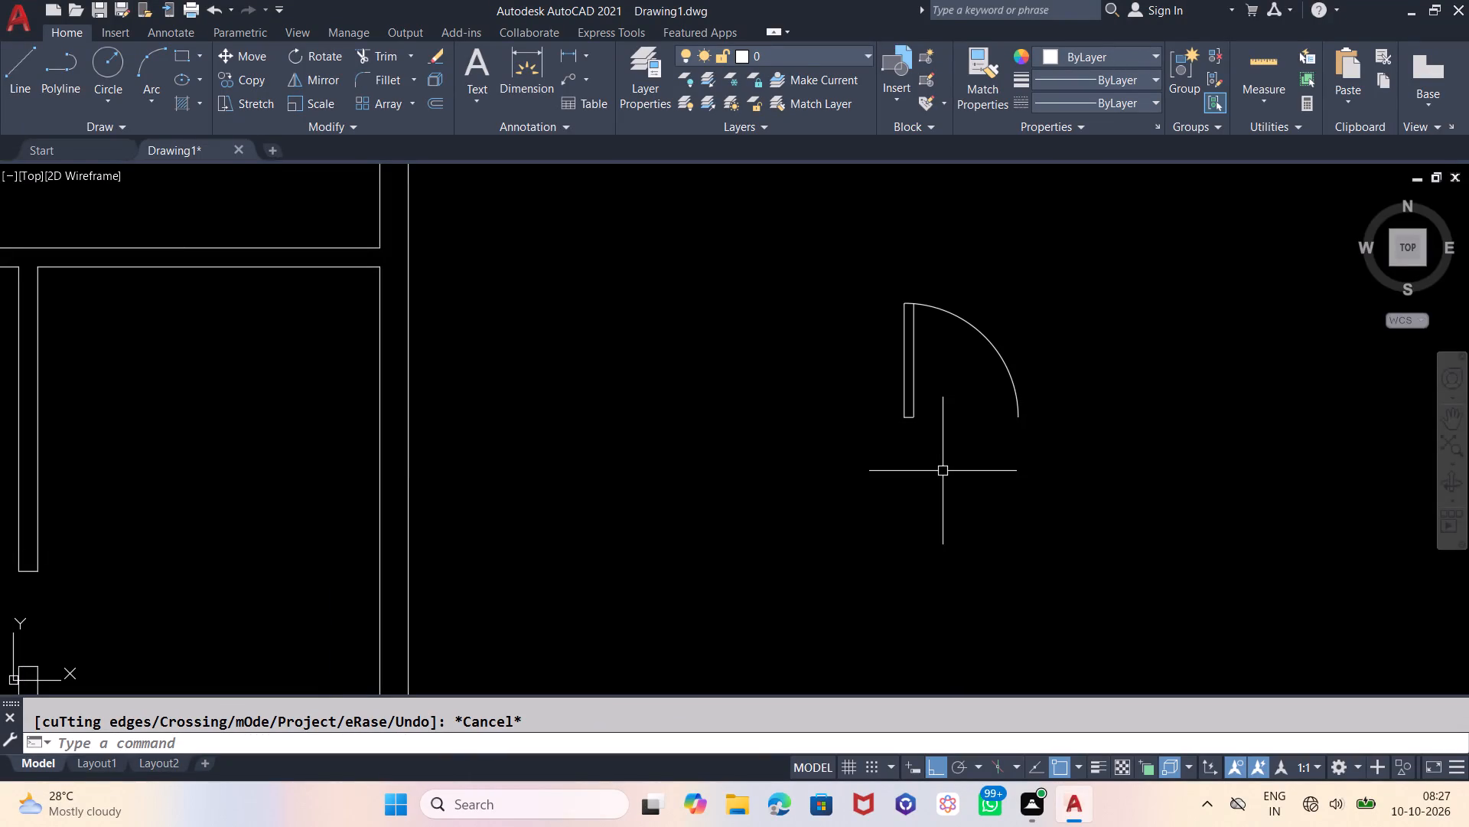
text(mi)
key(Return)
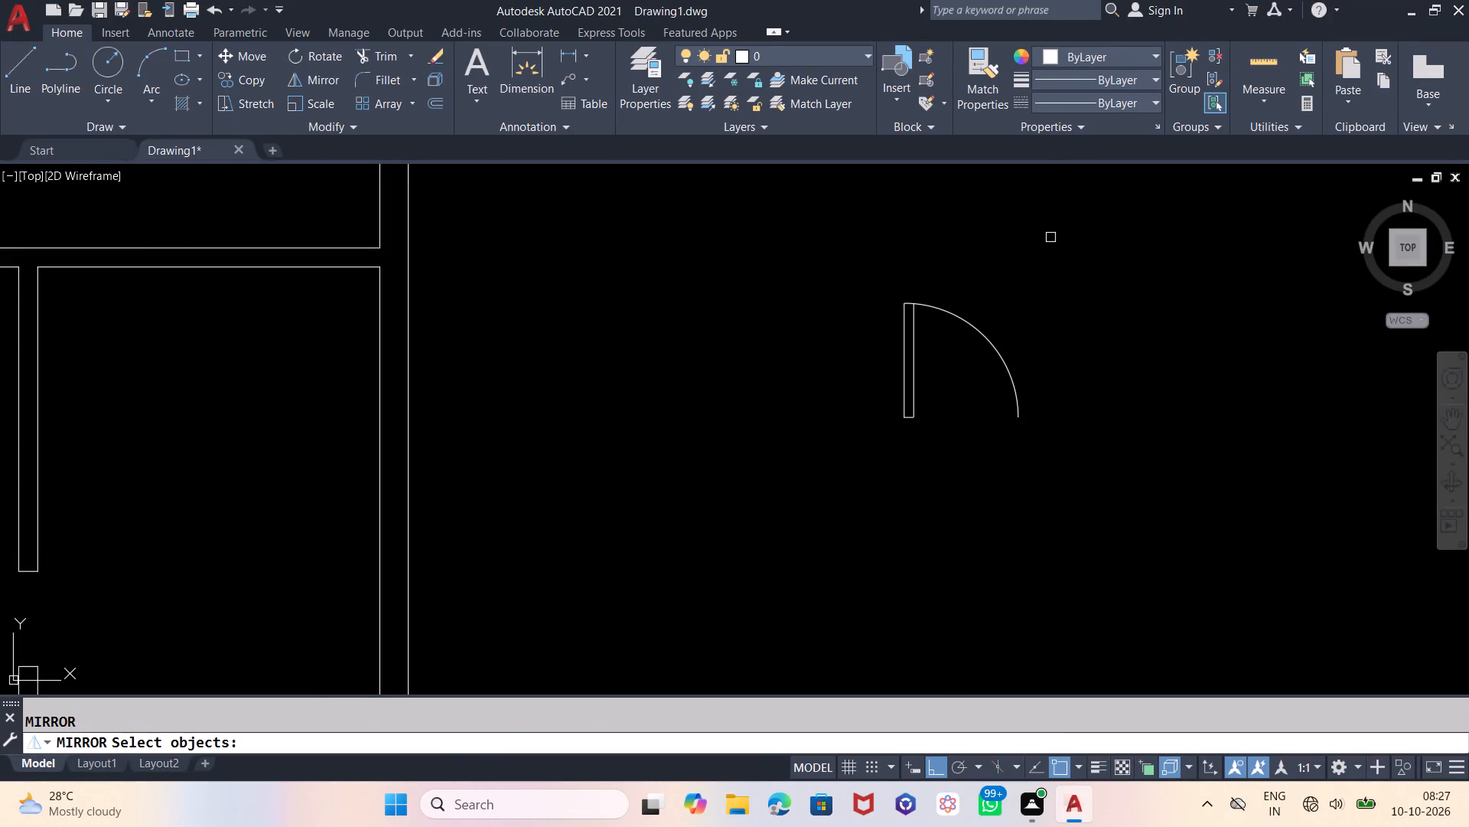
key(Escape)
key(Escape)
Mirror the door leaf and swing arc about a vertical line to their left, keeping the original door.
drag(1051, 240, 1027, 281)
click(803, 506)
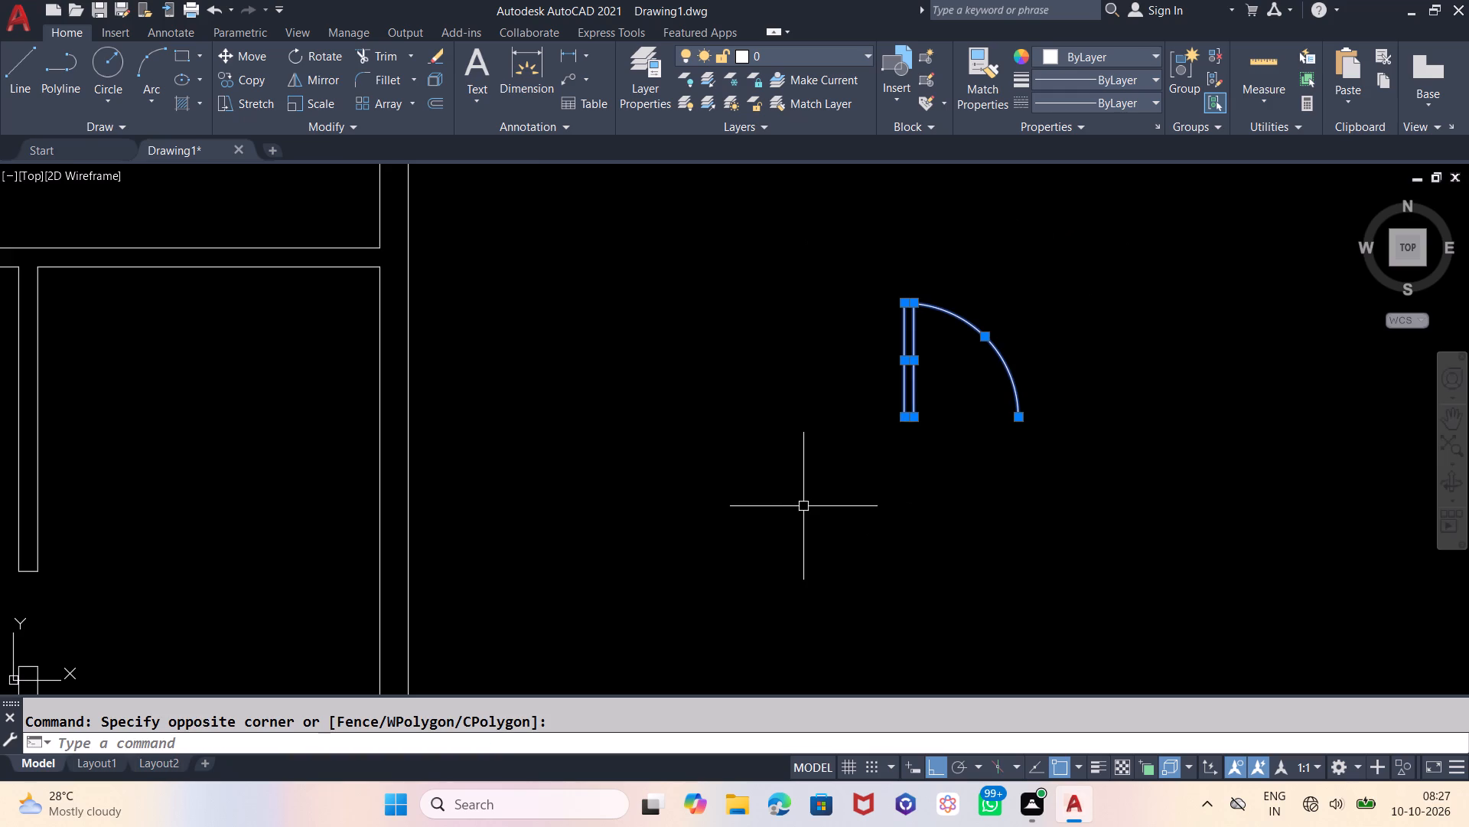
text(mi)
key(Return)
drag(789, 304, 800, 382)
click(845, 587)
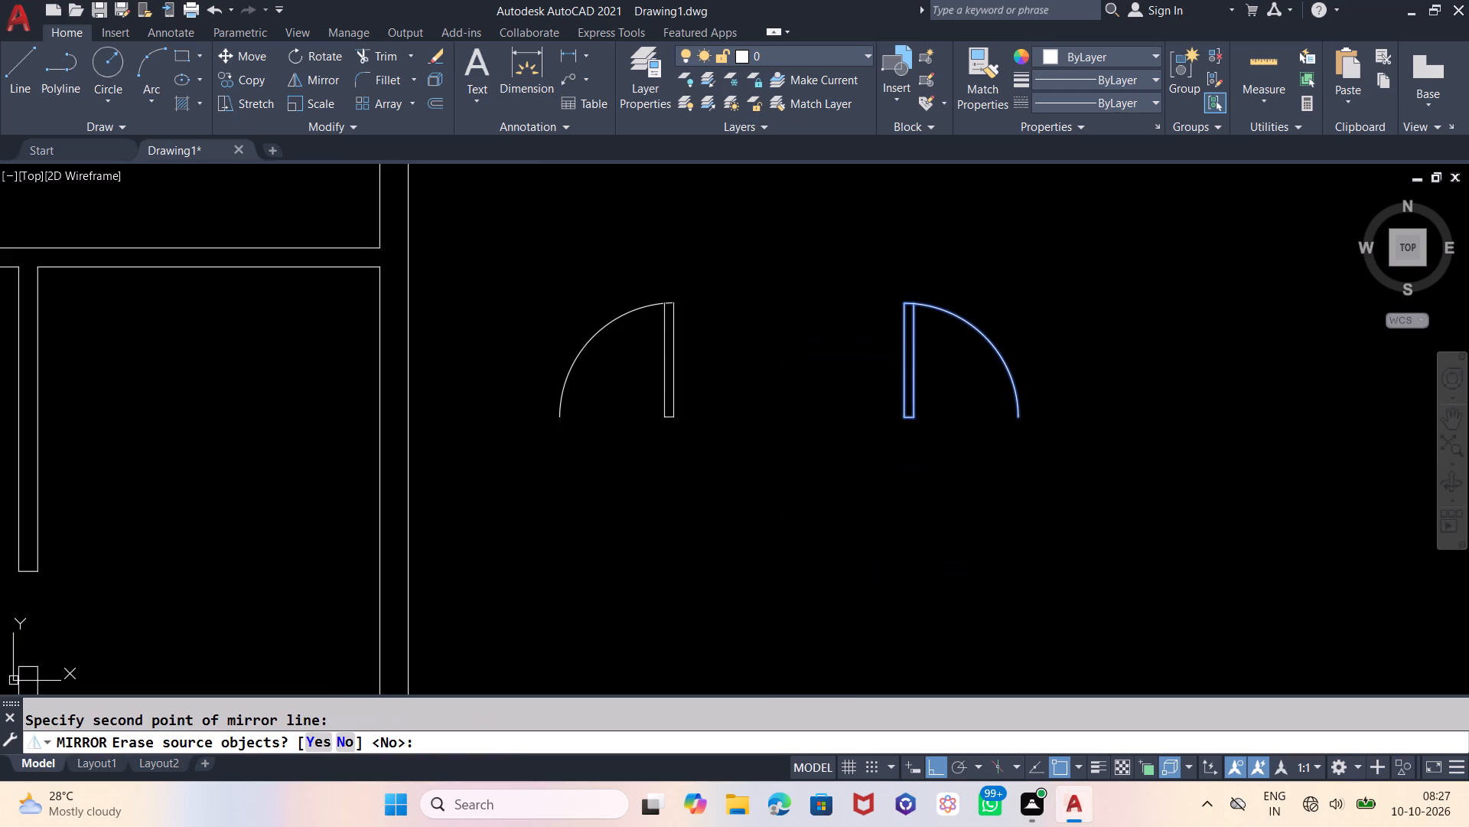
key(Return)
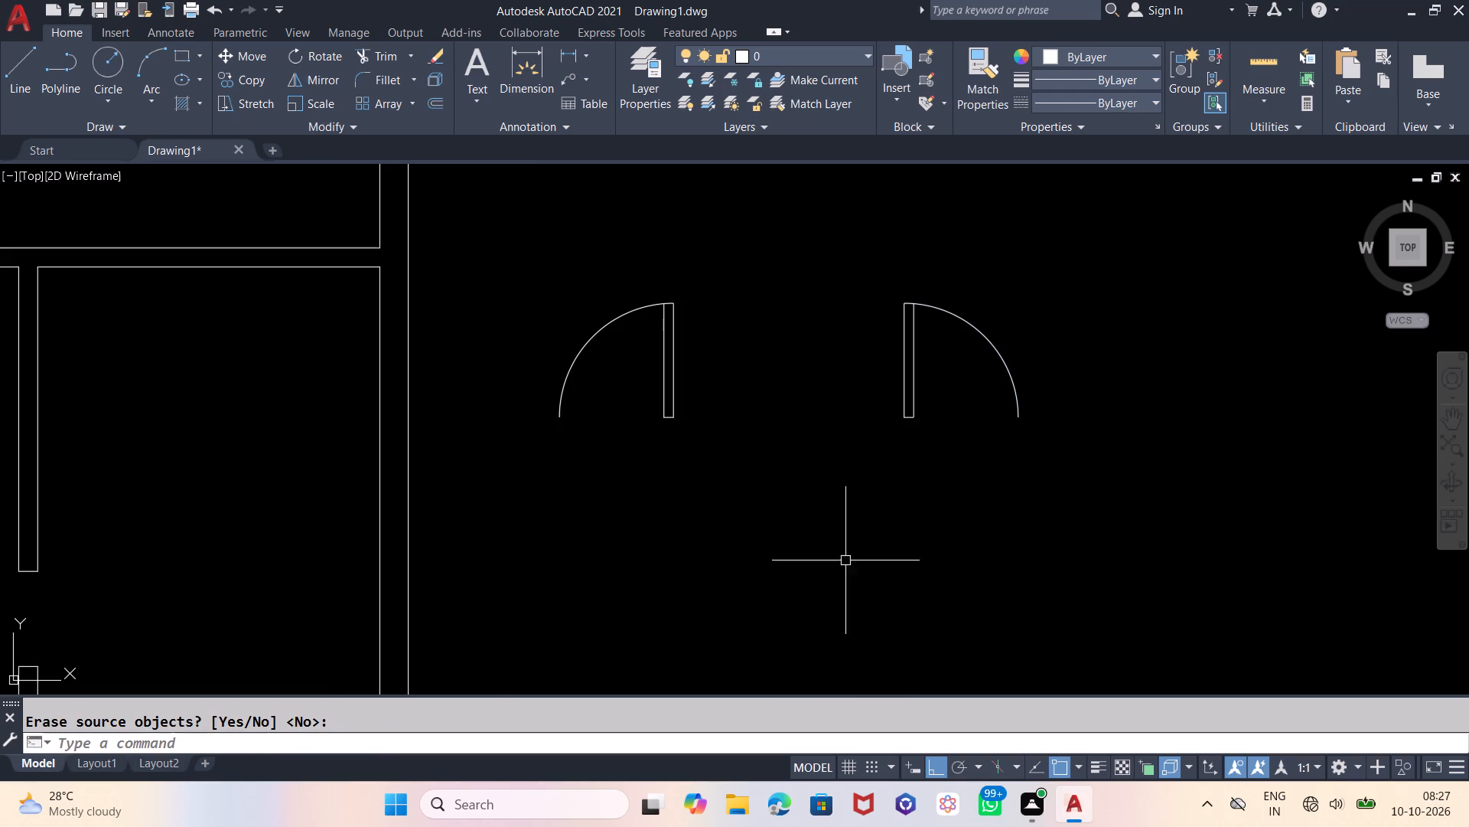
Copy both door symbols straight down to a clear spot beside the floor plan.
scroll(883, 490, down, 2)
scroll(987, 433, down, 1)
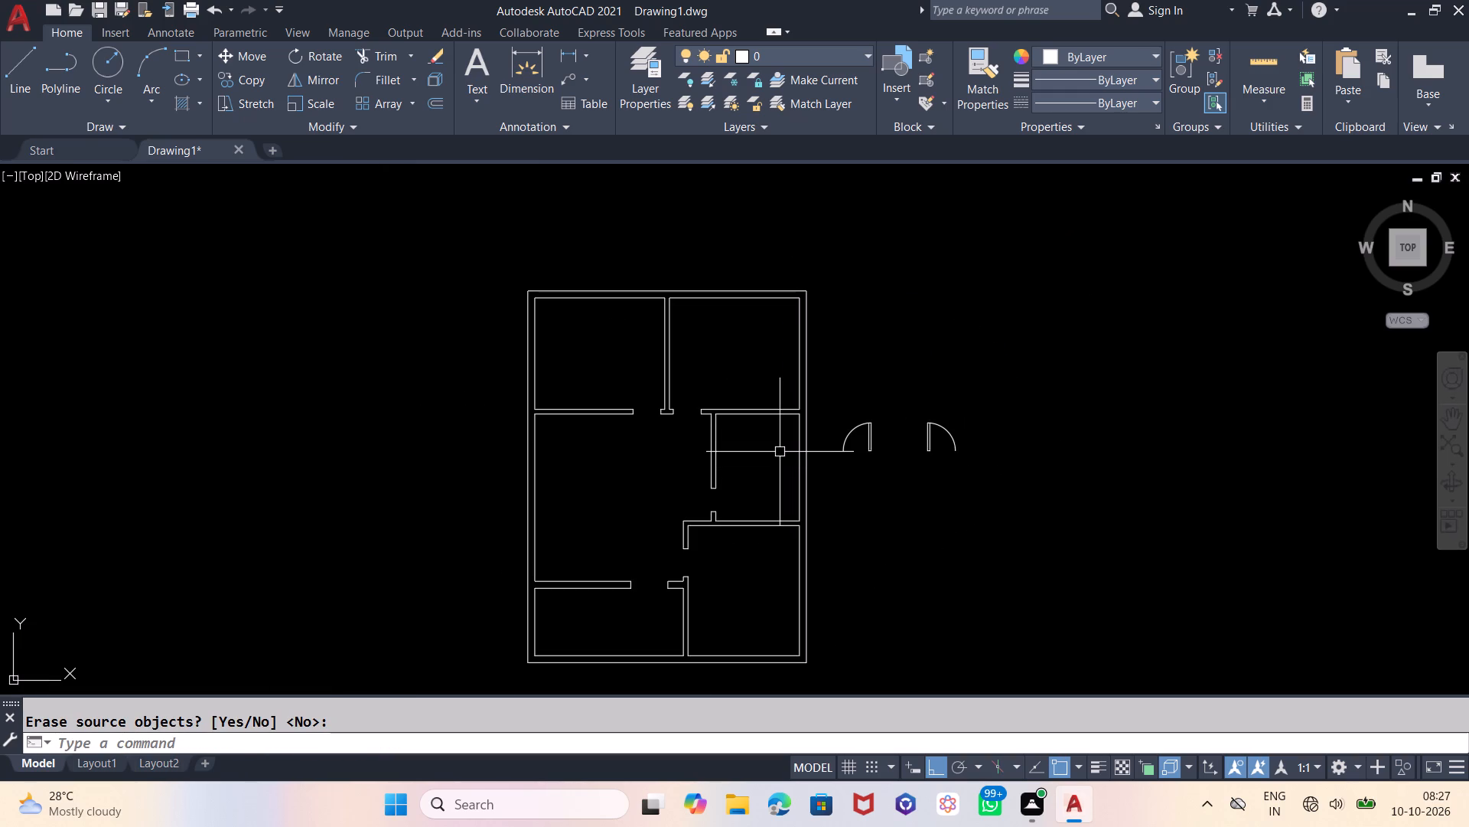
scroll(780, 449, up, 1)
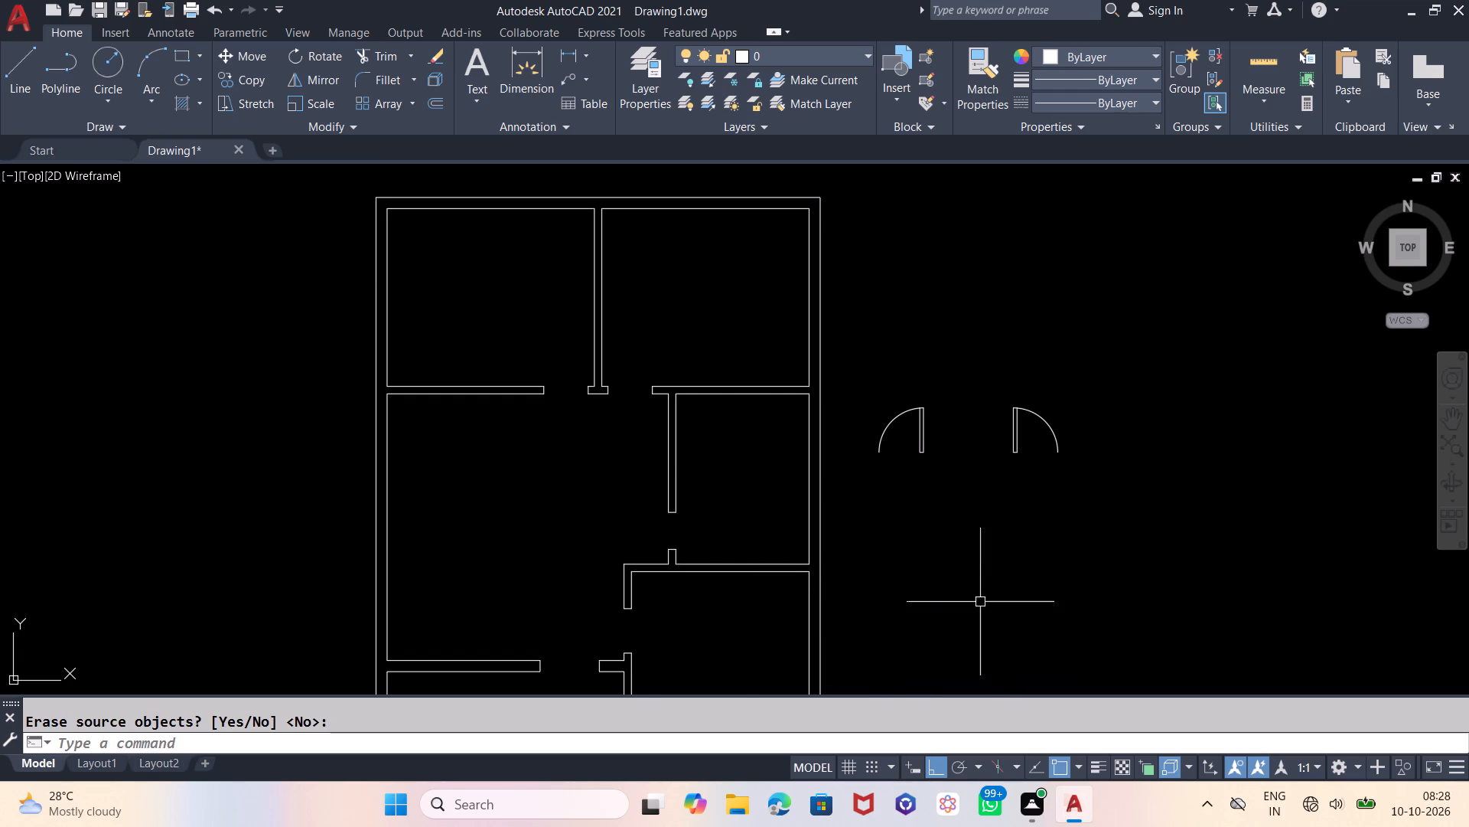
scroll(925, 231, down, 1)
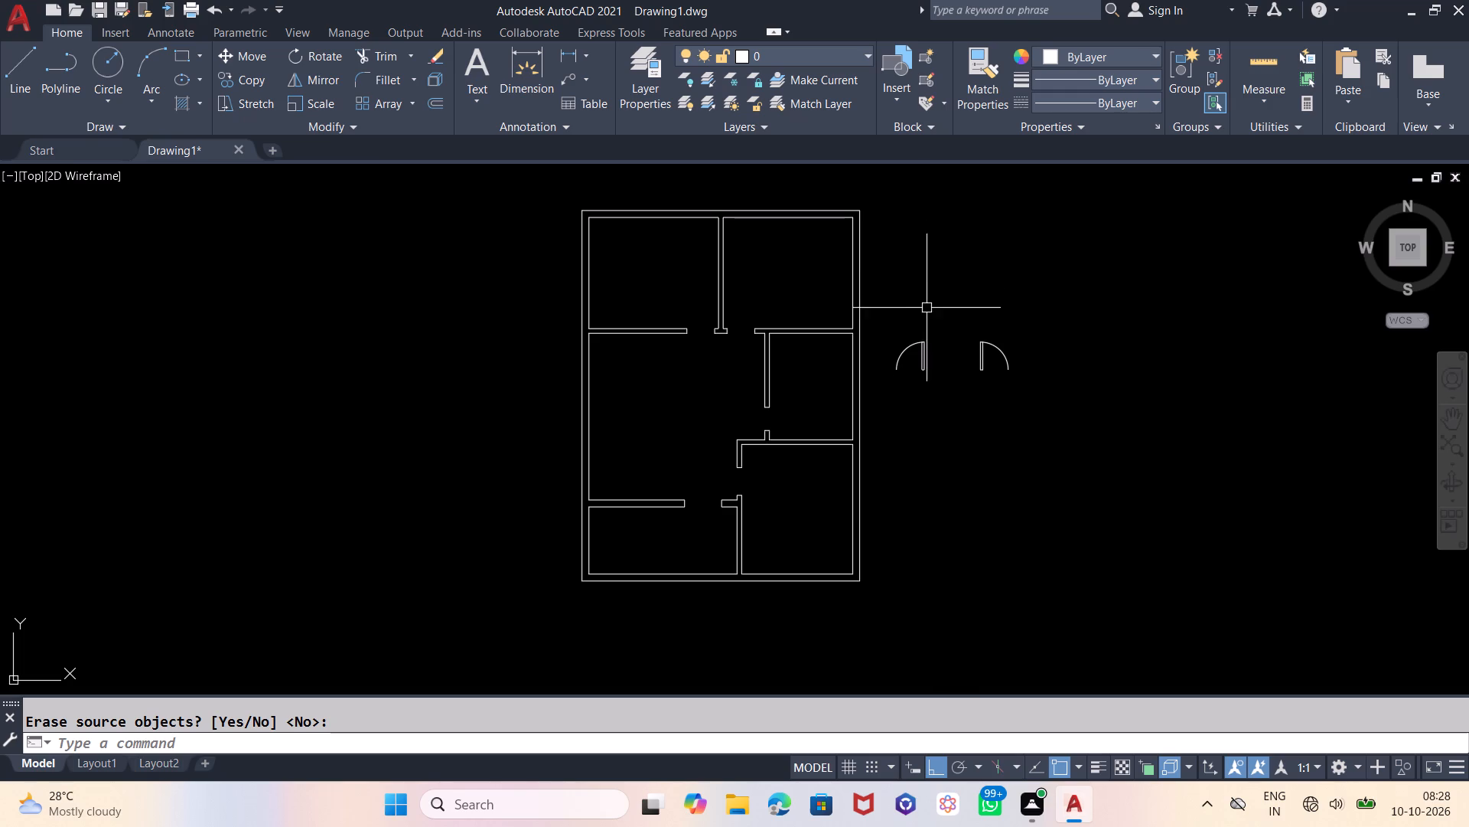
scroll(936, 335, up, 1)
click(929, 335)
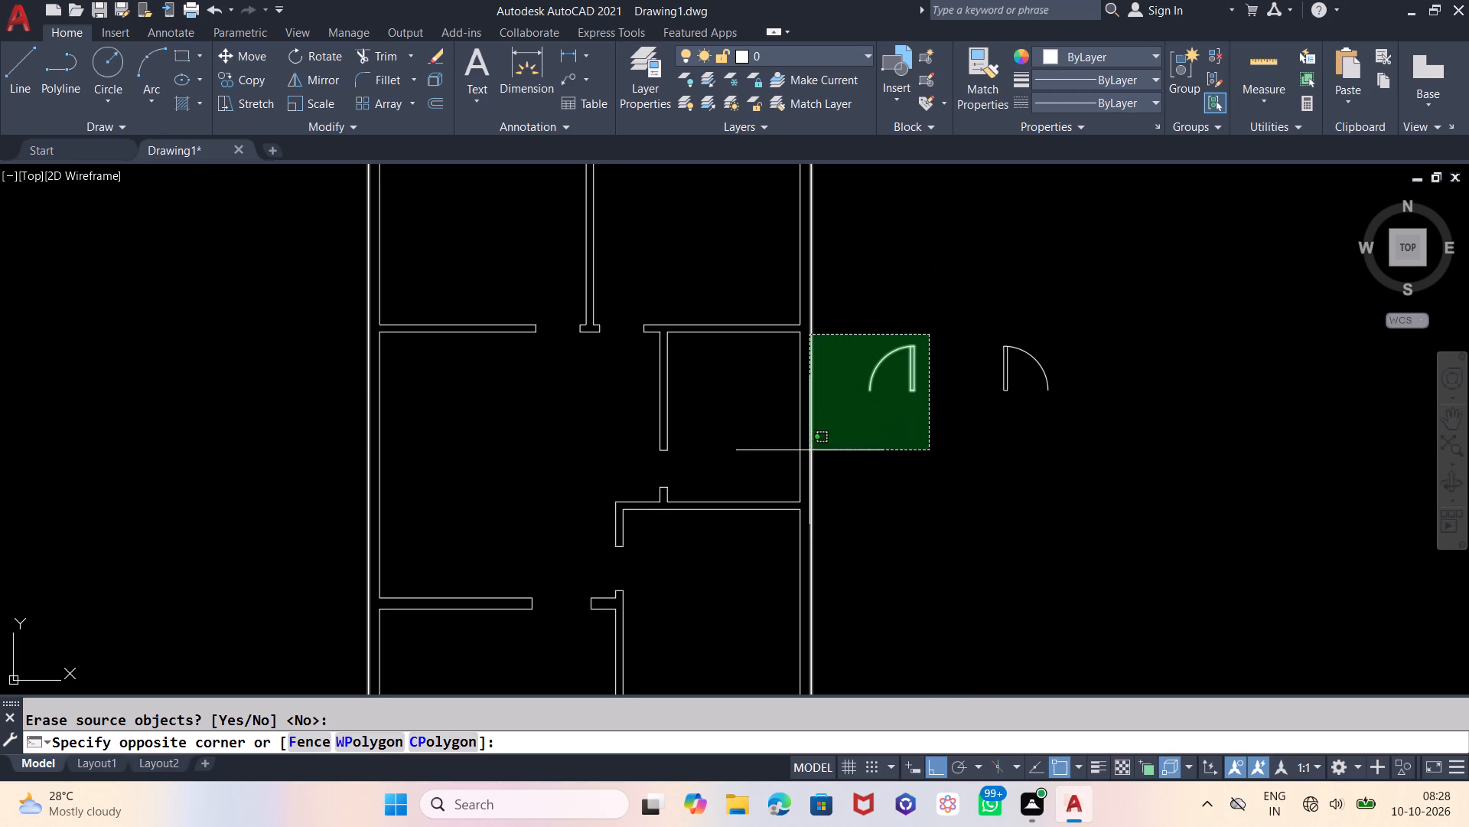
click(833, 440)
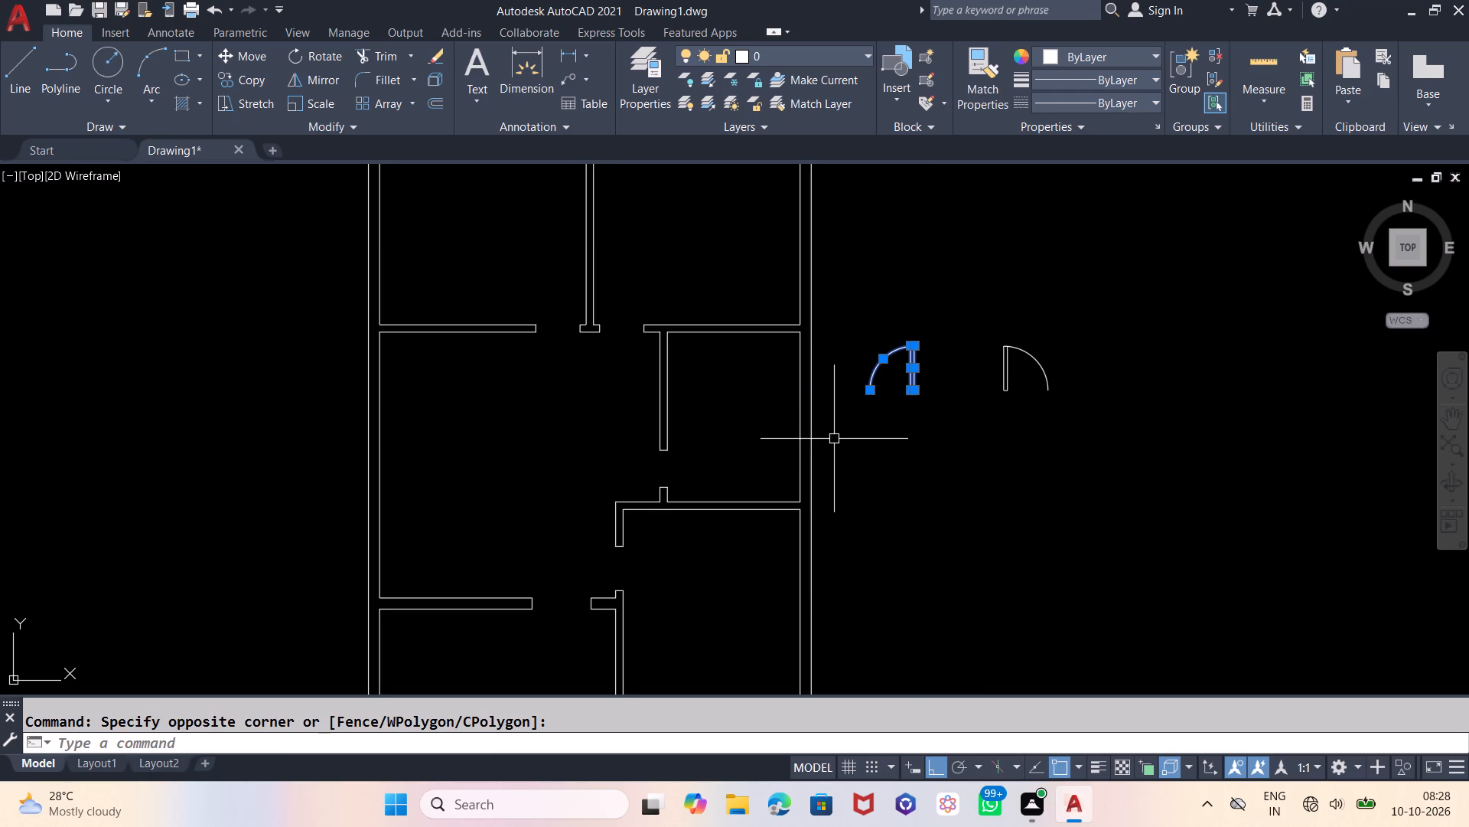
key(c)
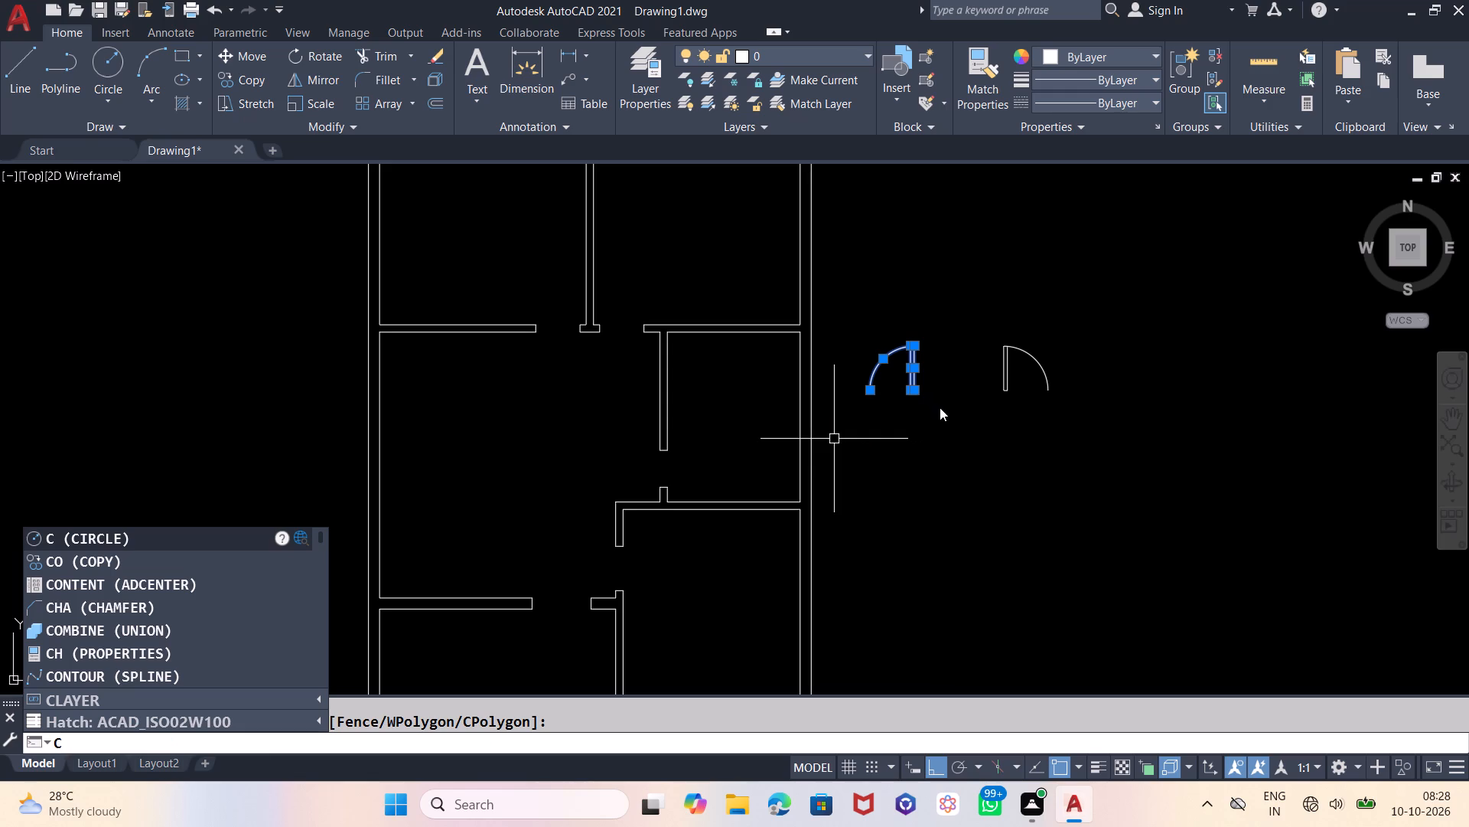
key(Escape)
drag(1058, 318, 1051, 336)
click(981, 440)
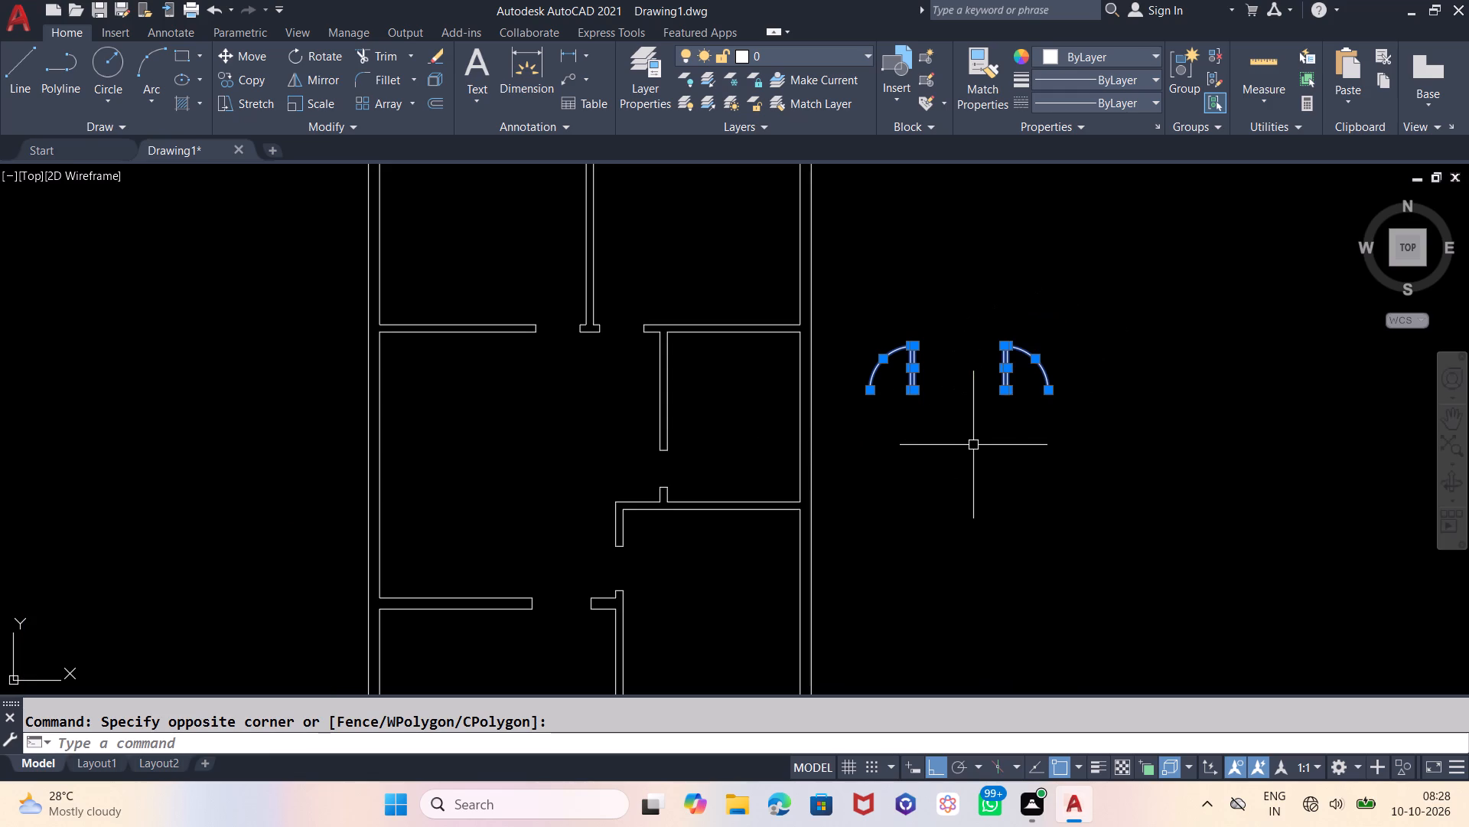
text(cp)
key(Return)
drag(969, 446, 971, 480)
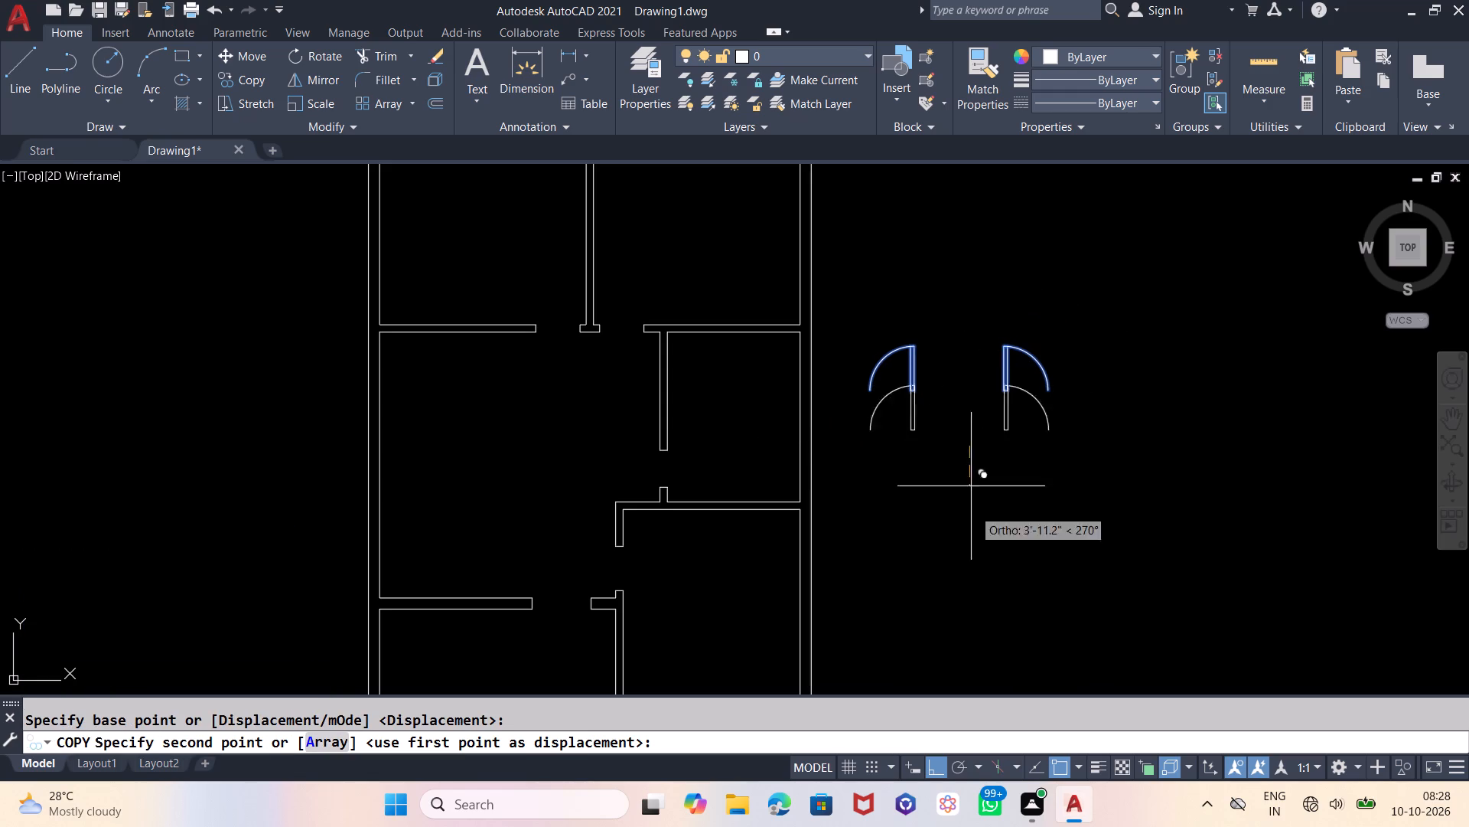
click(975, 640)
key(Escape)
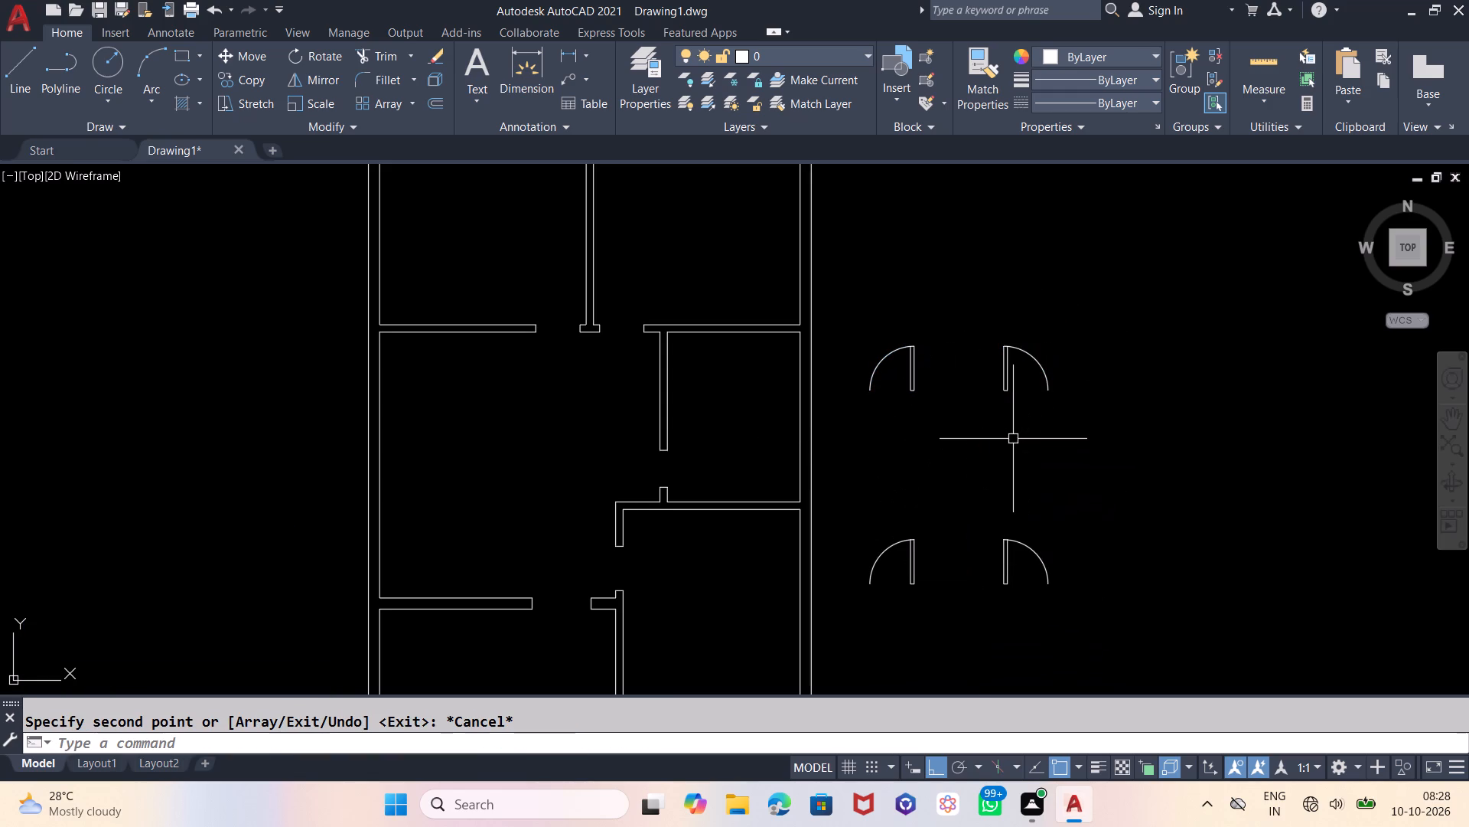
Move the upper left-swinging door into the upper-left room's opening, snapping its leaf's outer bottom corner to the short wall stub's left corner.
click(953, 346)
click(890, 423)
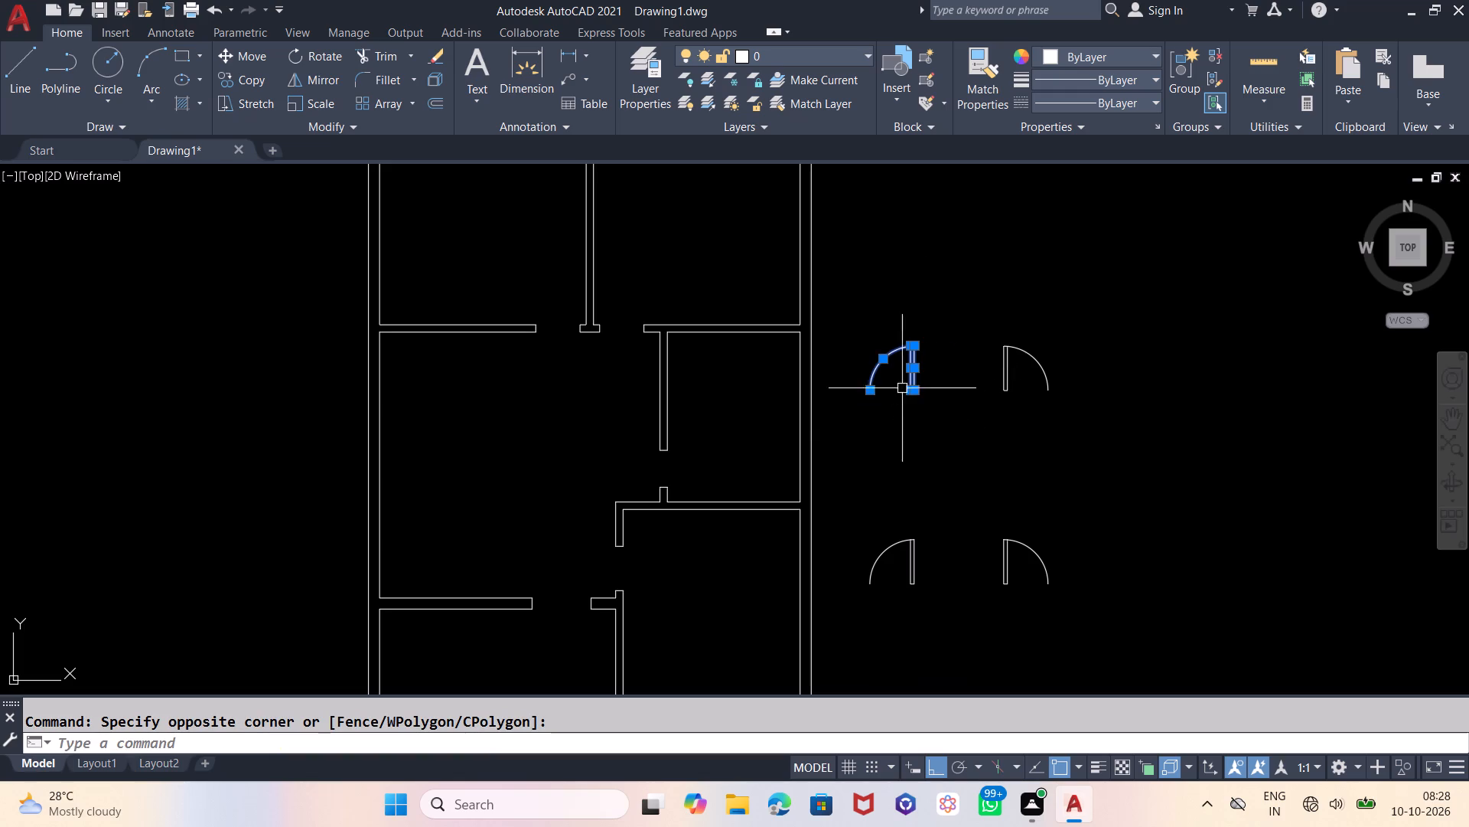
drag(928, 309, 907, 357)
click(855, 423)
key(m)
key(Return)
scroll(906, 417, up, 2)
click(919, 345)
scroll(988, 460, down, 2)
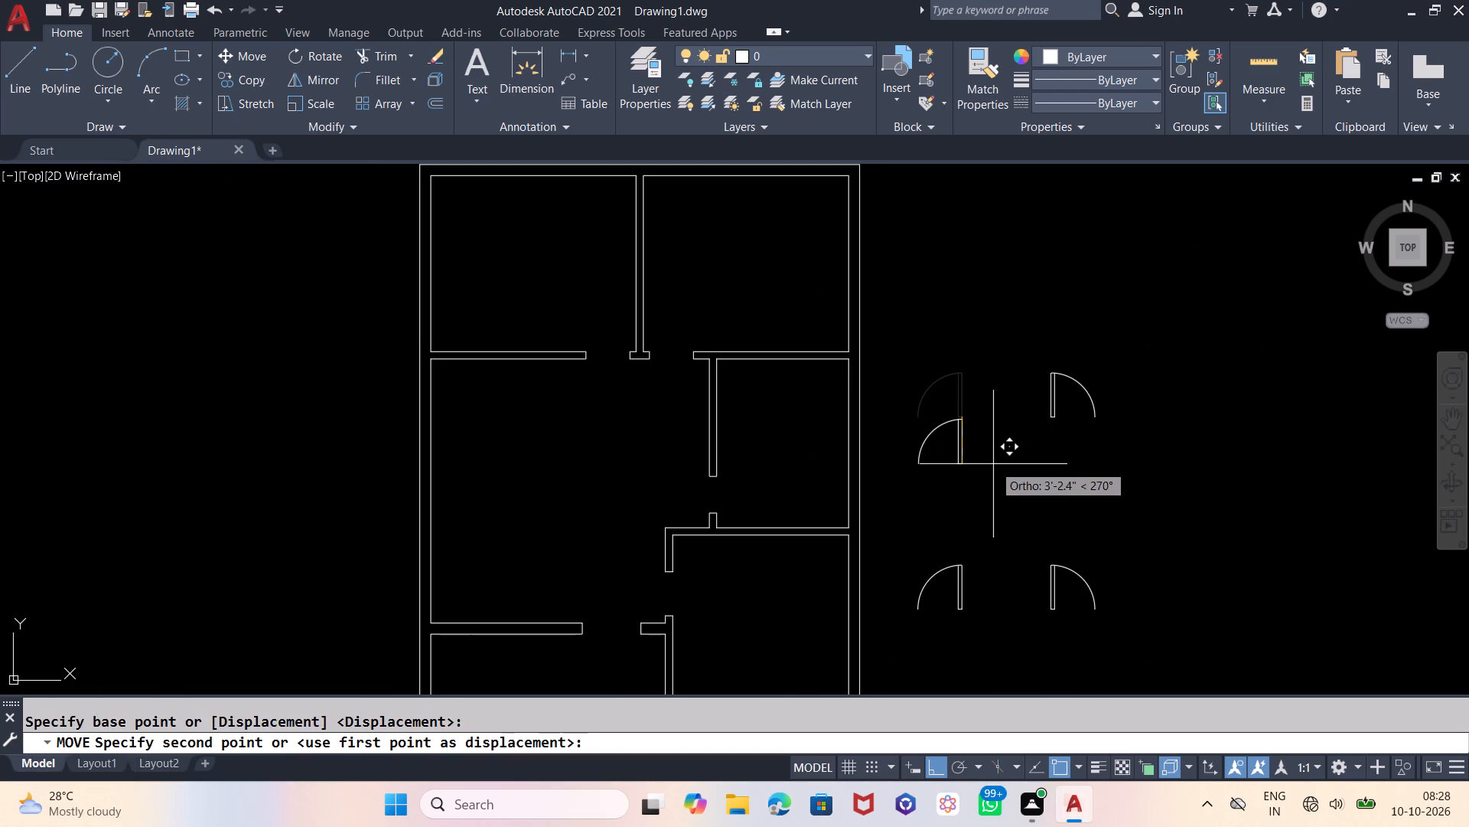
key(F8)
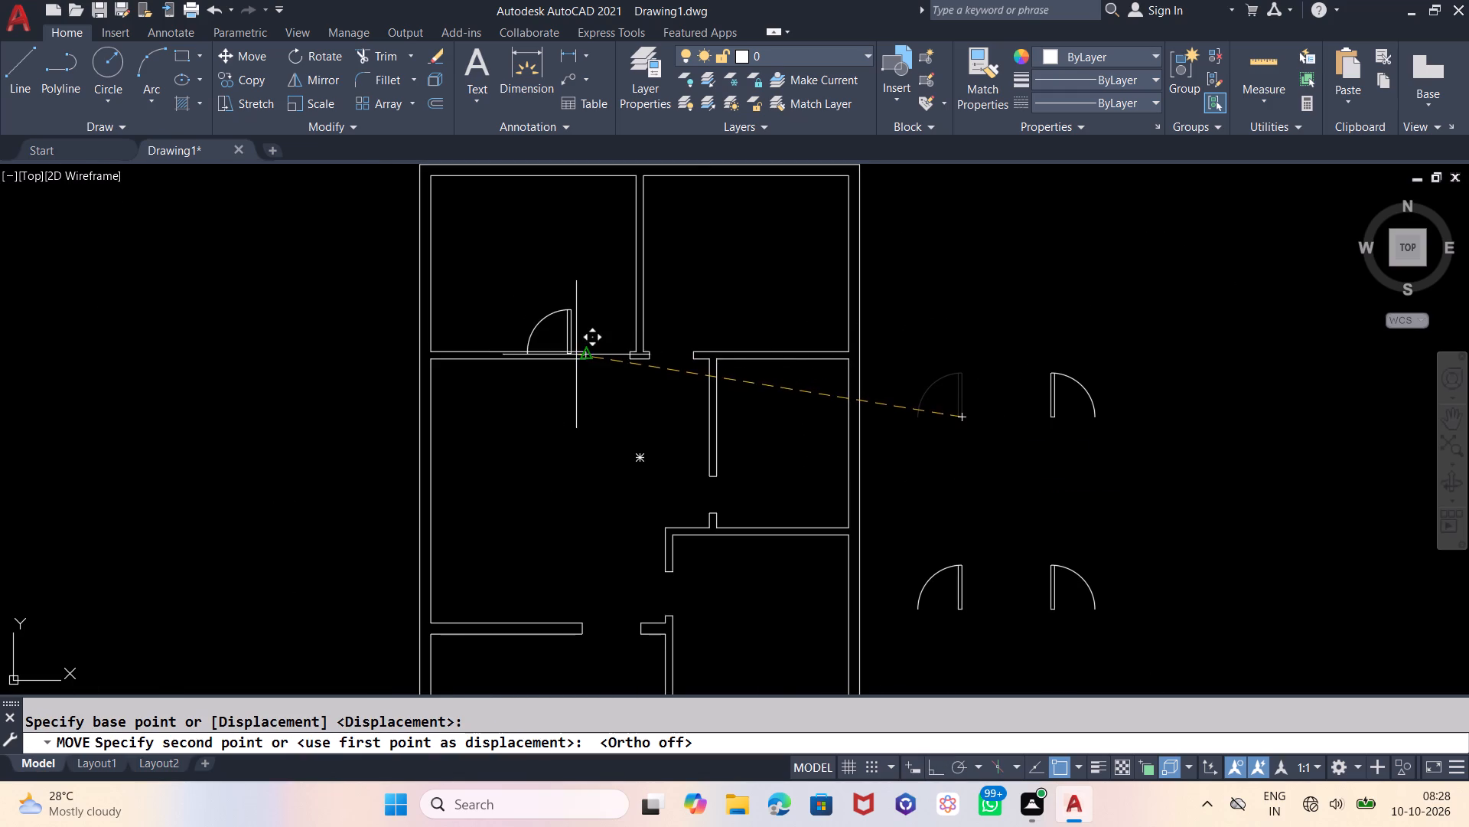
scroll(591, 356, up, 3)
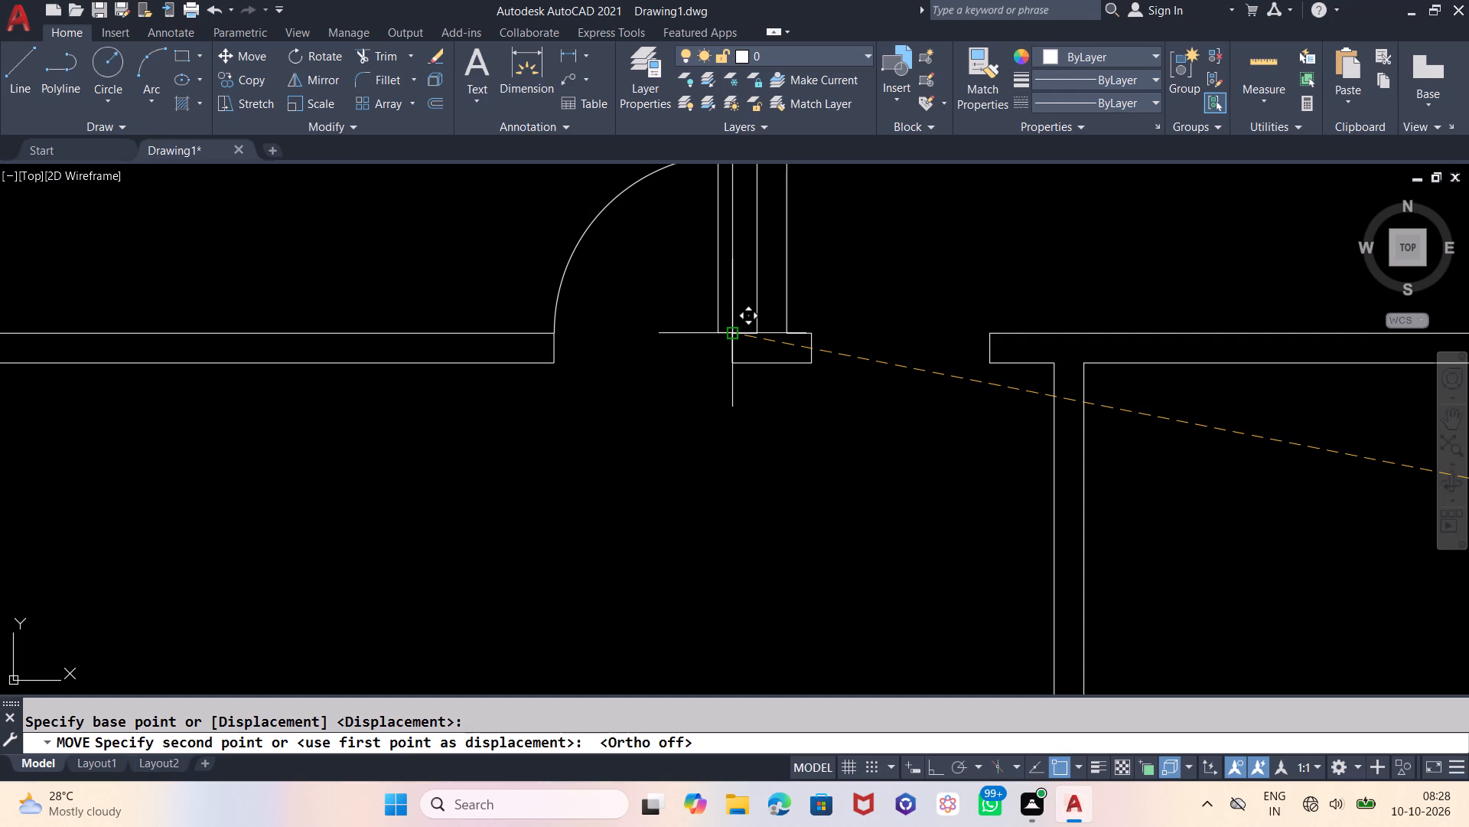
click(731, 336)
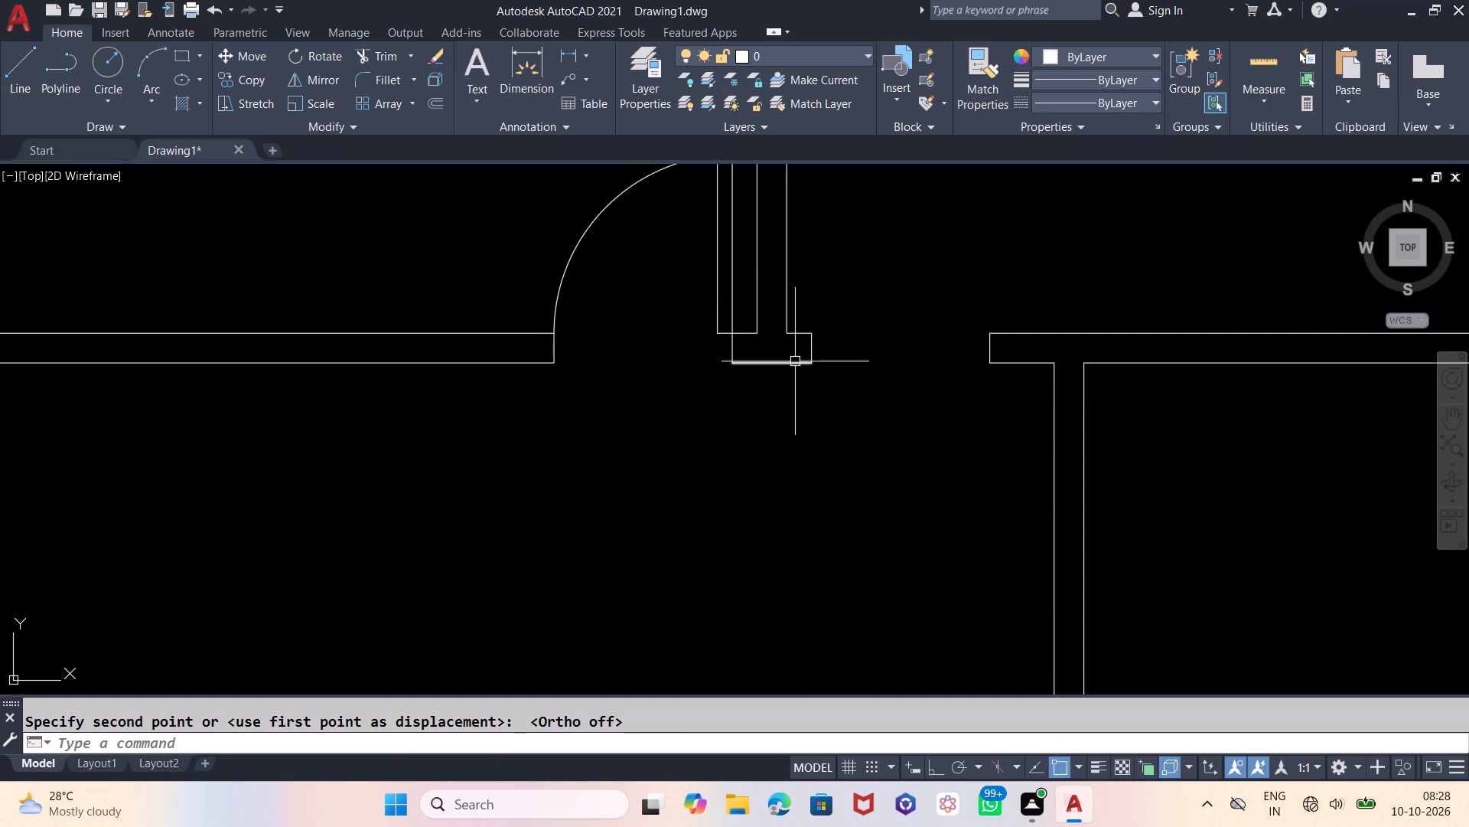
Move the upper right-swinging door into the upper-right room's opening, snapping its leaf's outer bottom corner to the wall stub's right corner.
scroll(602, 377, down, 2)
scroll(630, 284, down, 2)
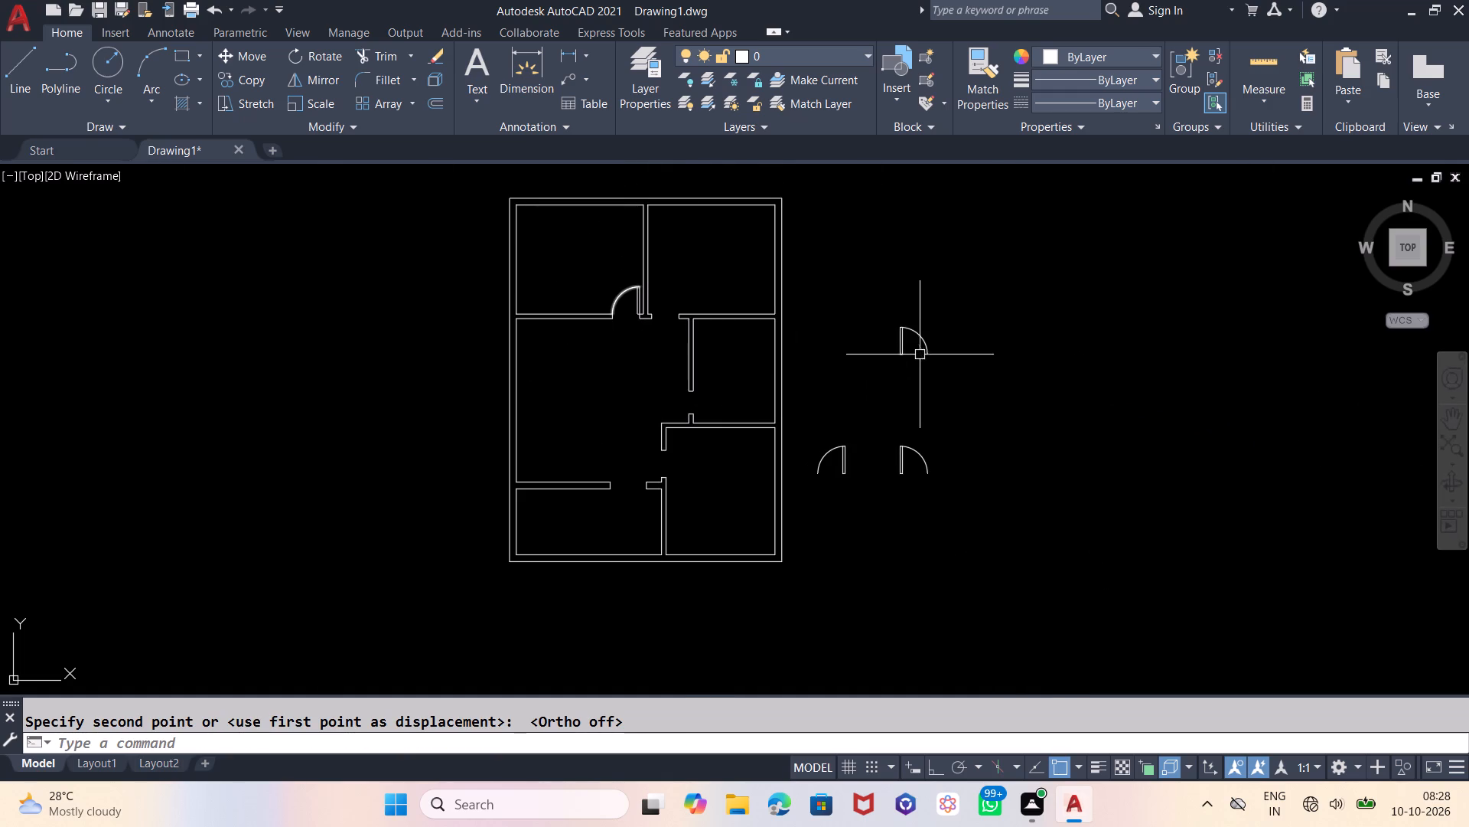
scroll(913, 338, up, 2)
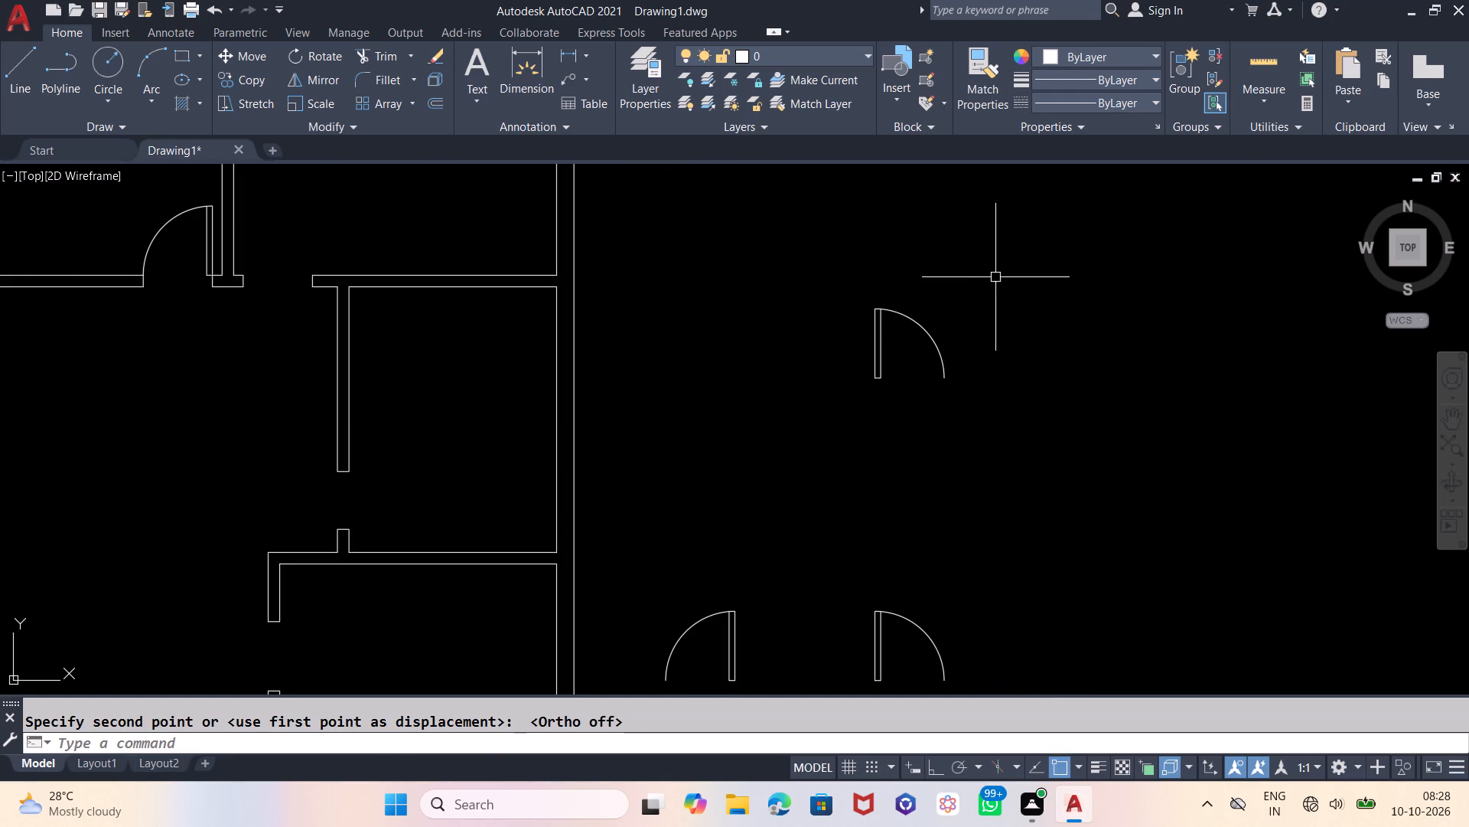
drag(995, 279, 984, 291)
click(791, 423)
key(m)
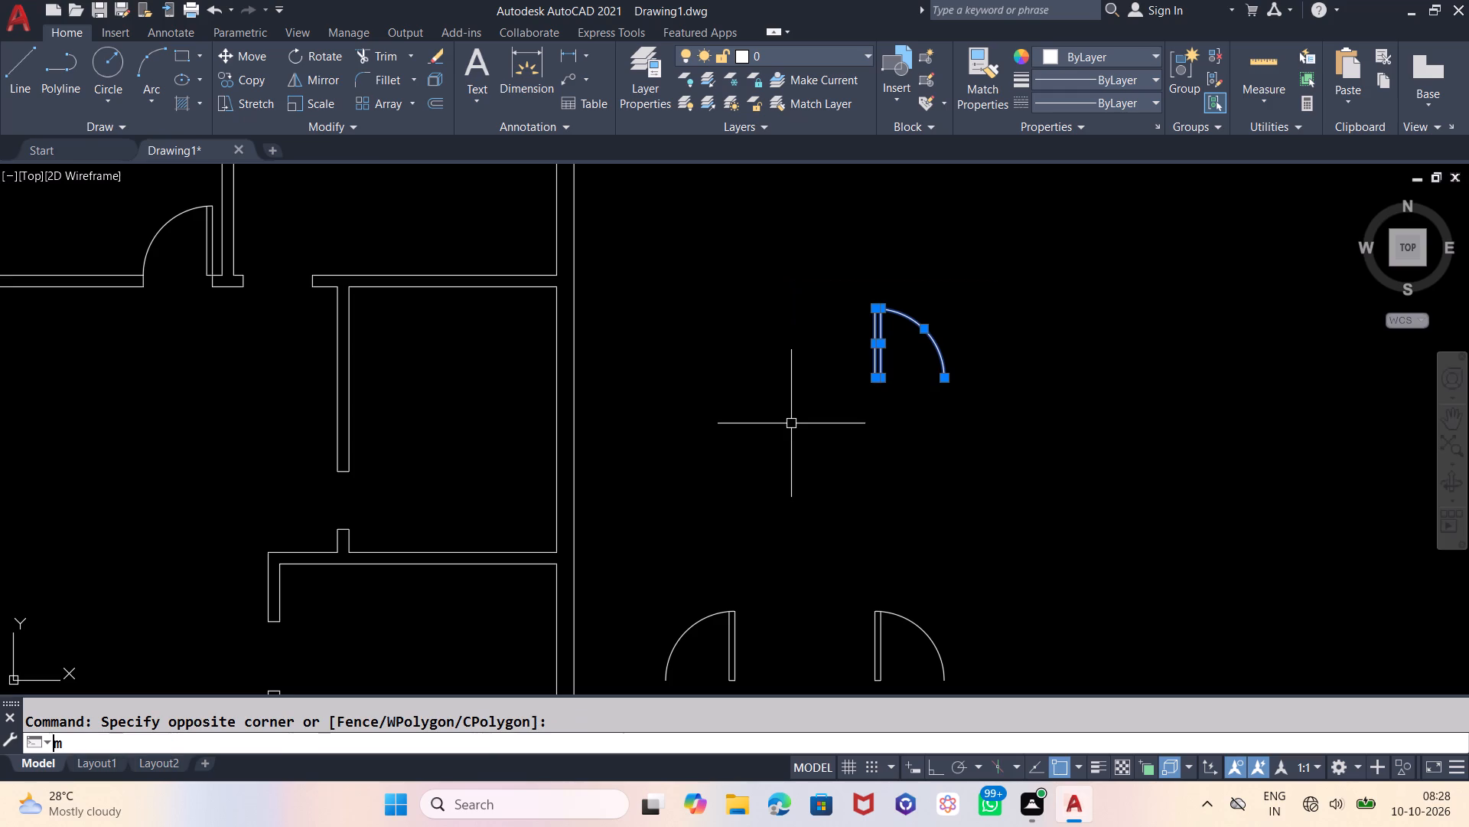
key(Return)
scroll(858, 374, up, 3)
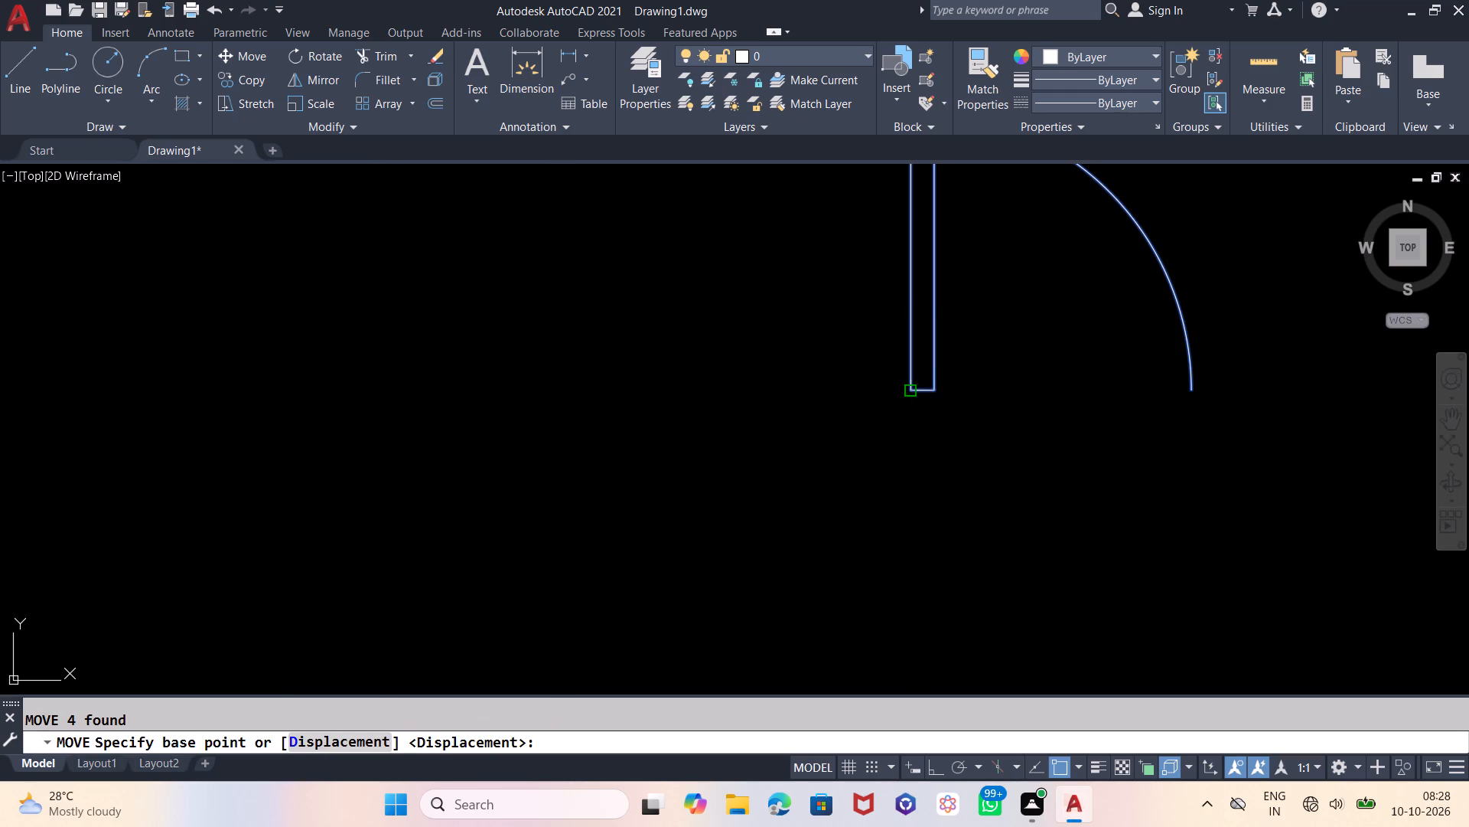
click(909, 392)
scroll(1122, 516, down, 4)
scroll(707, 440, up, 2)
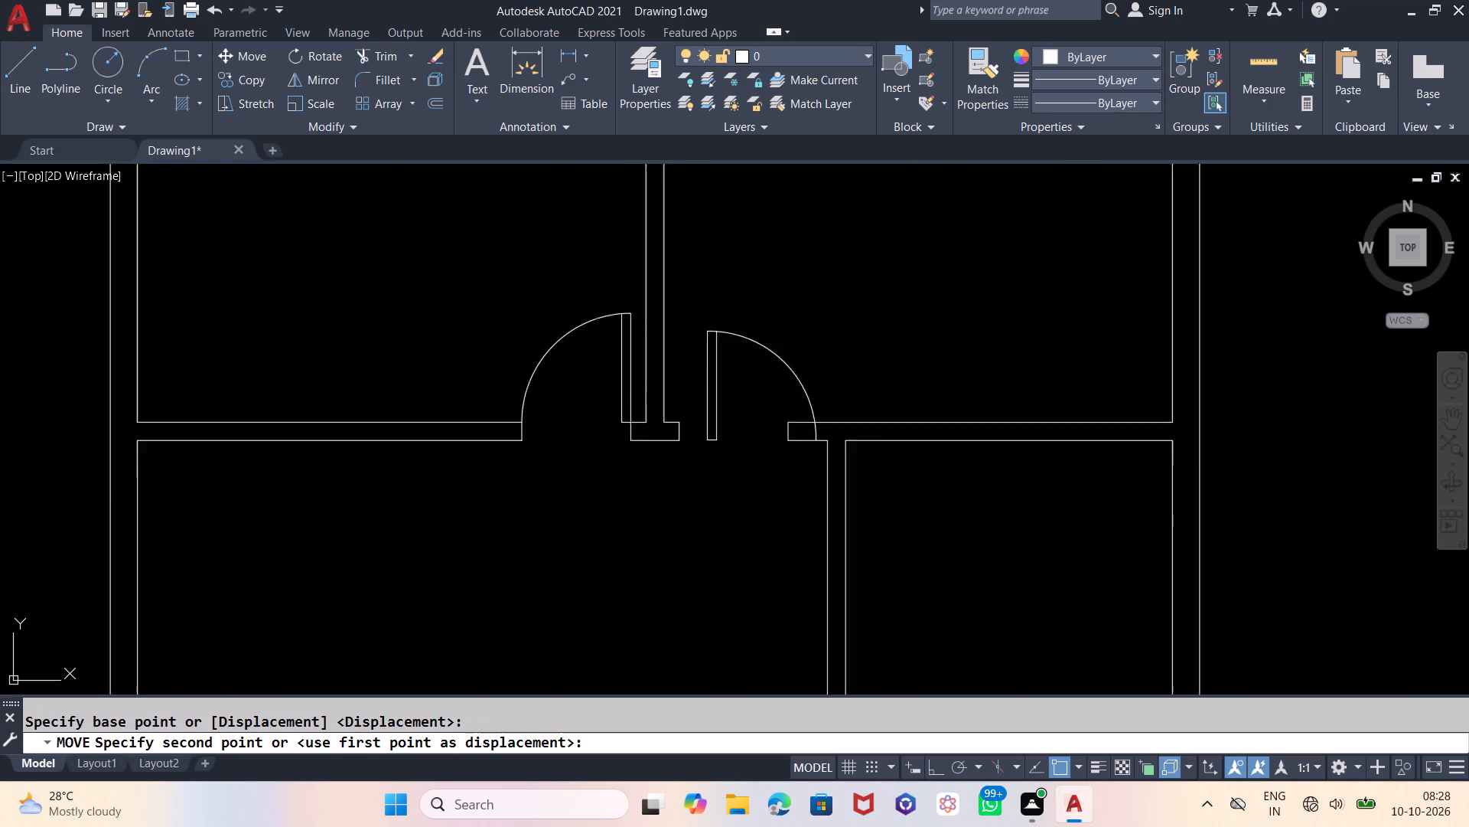
scroll(707, 440, up, 1)
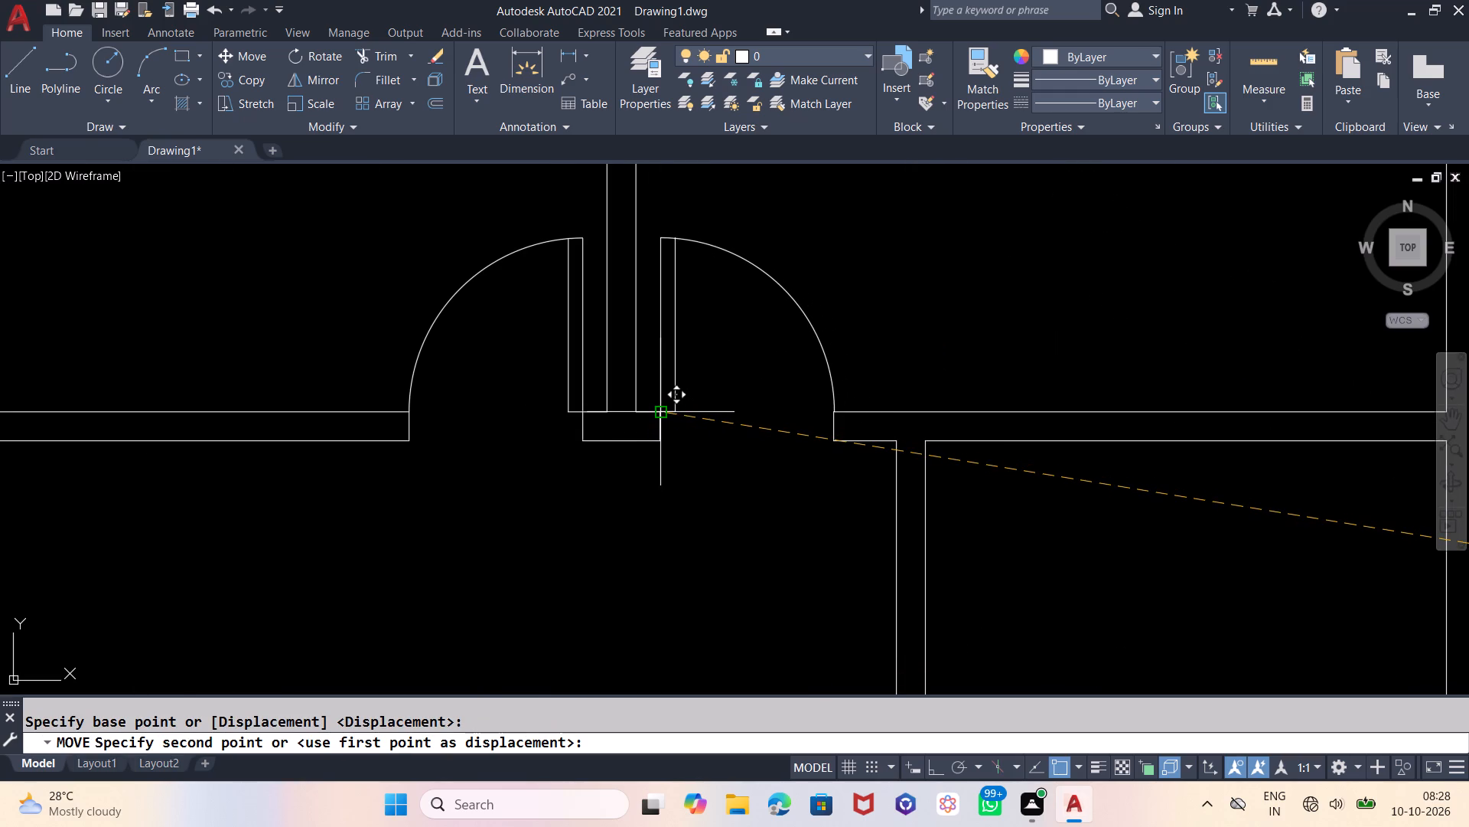
click(655, 416)
Rotate the remaining left-swinging door 90° clockwise so its leaf lies horizontal beneath the swing arc.
scroll(646, 332, down, 4)
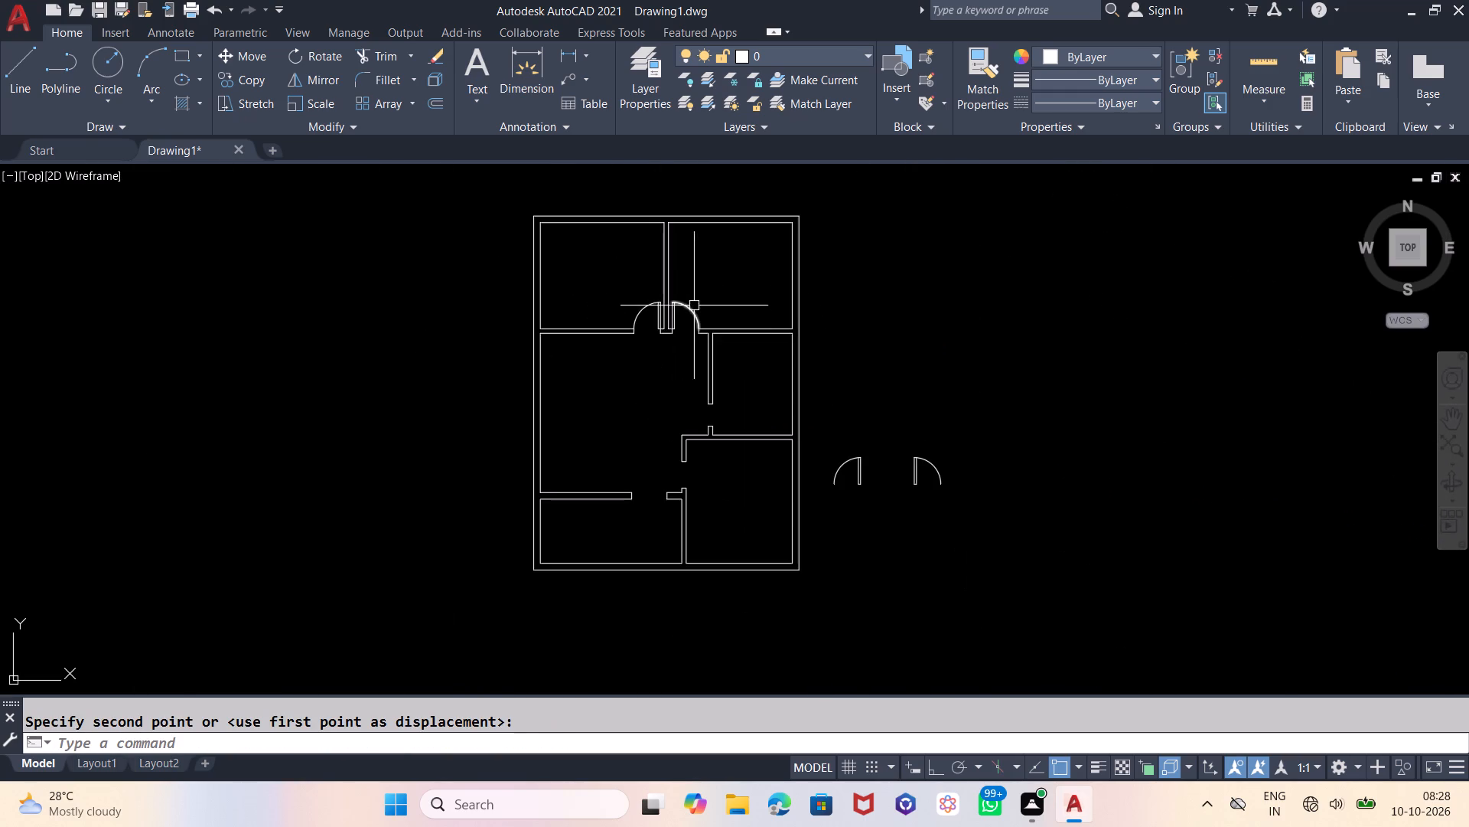
scroll(850, 270, down, 1)
scroll(832, 416, up, 2)
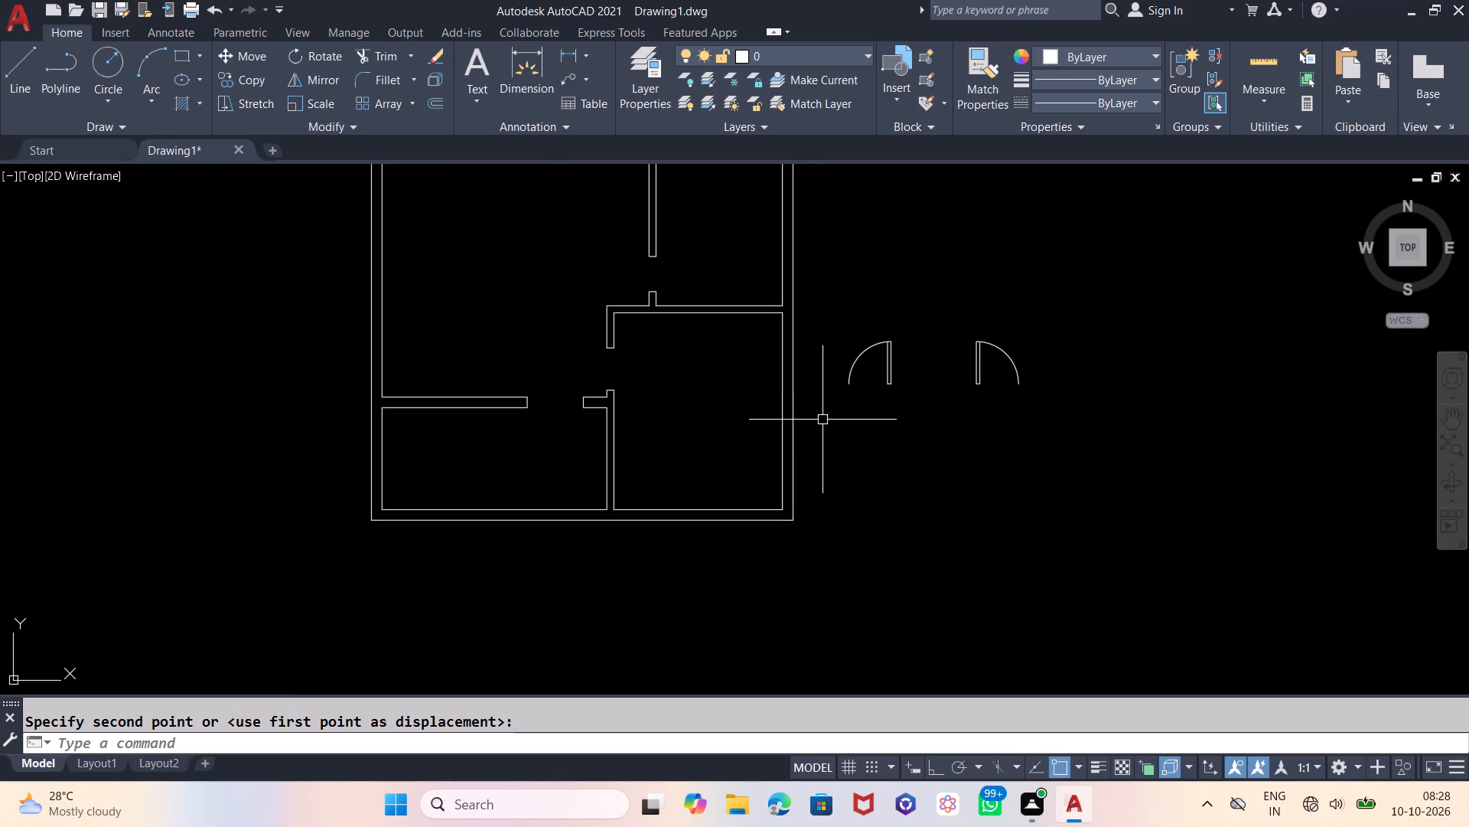
scroll(896, 498, down, 1)
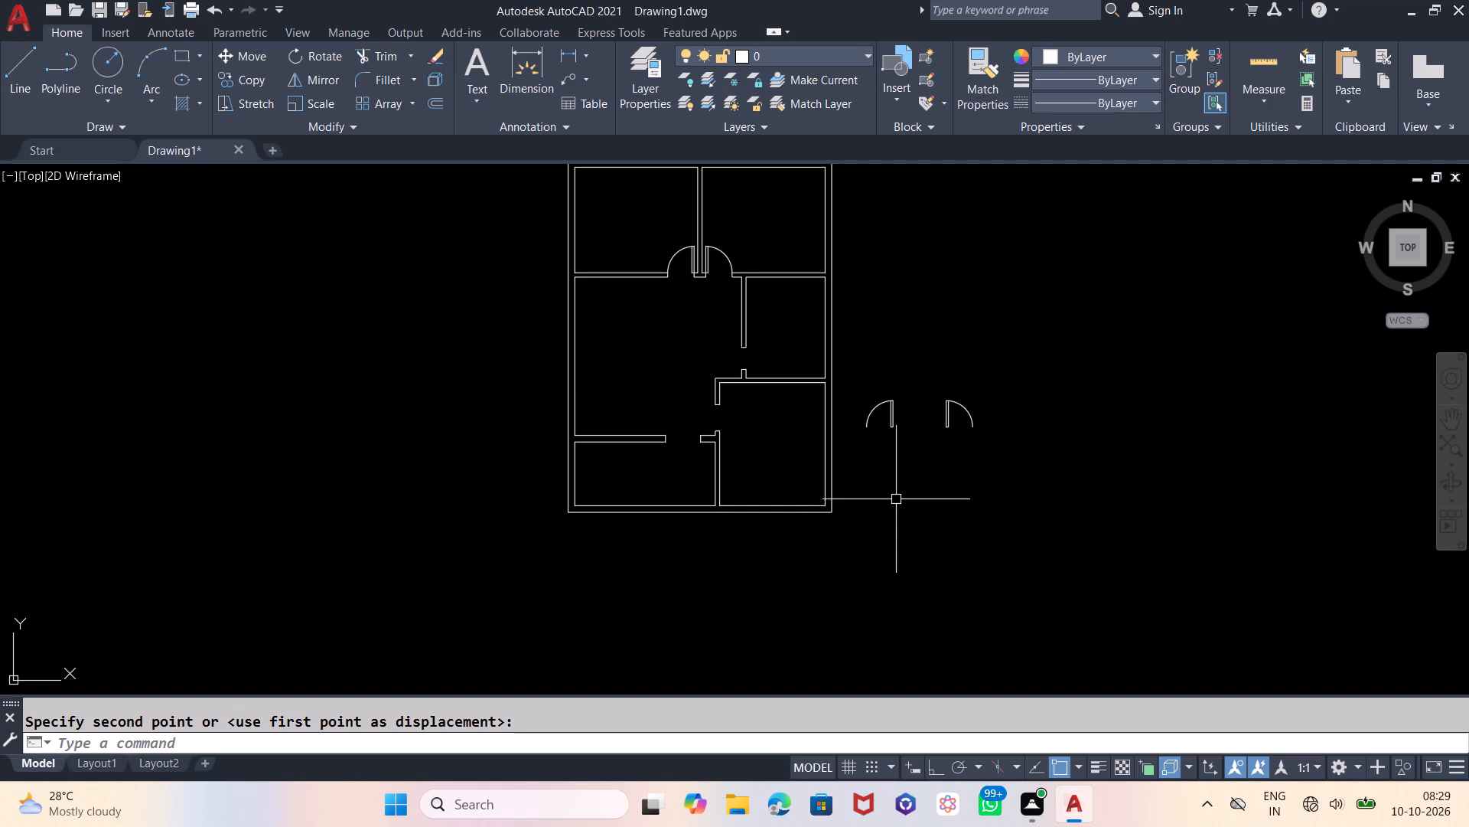
click(912, 385)
click(862, 440)
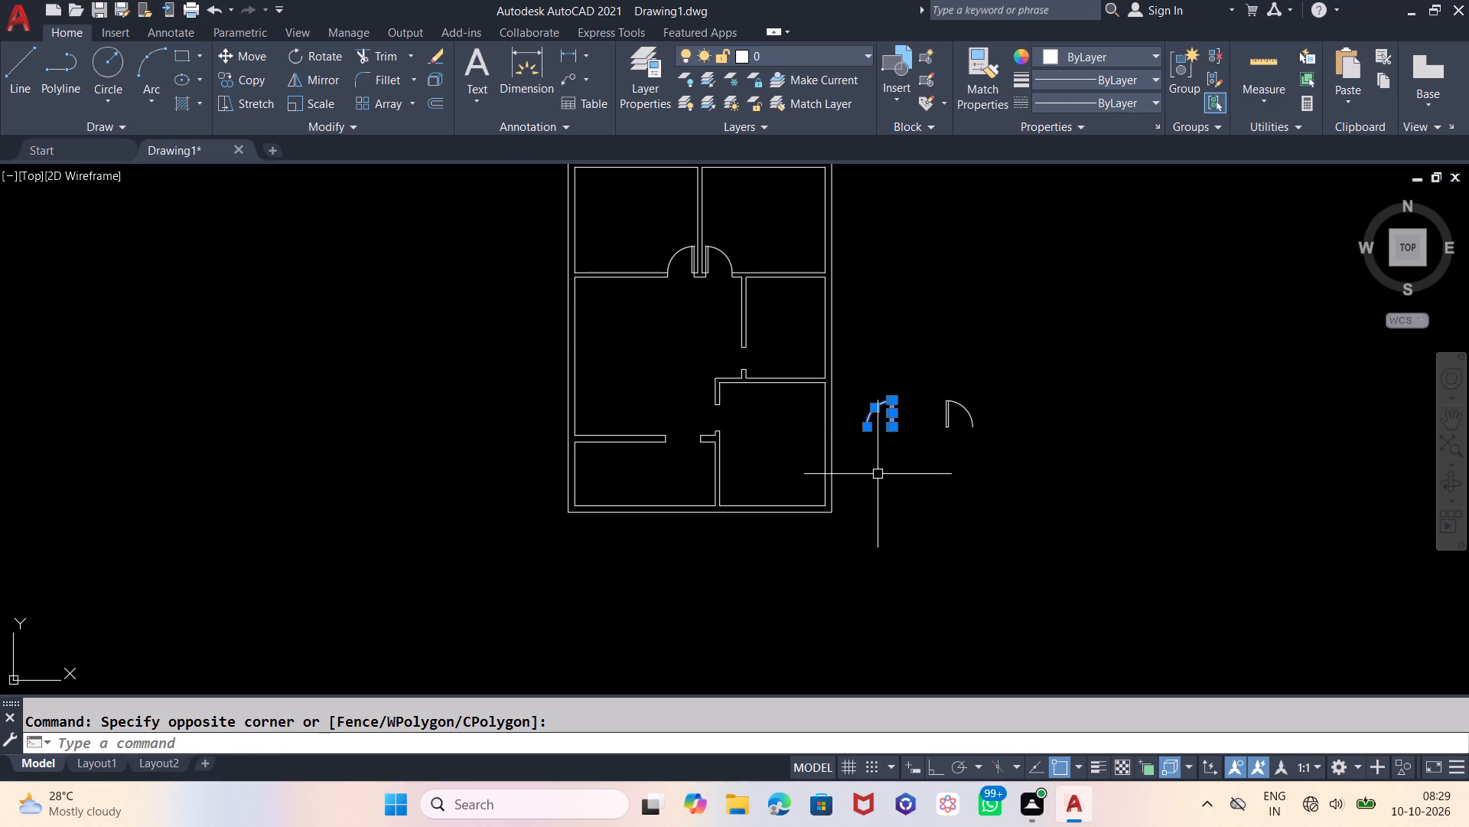
text(ro)
key(Return)
click(939, 528)
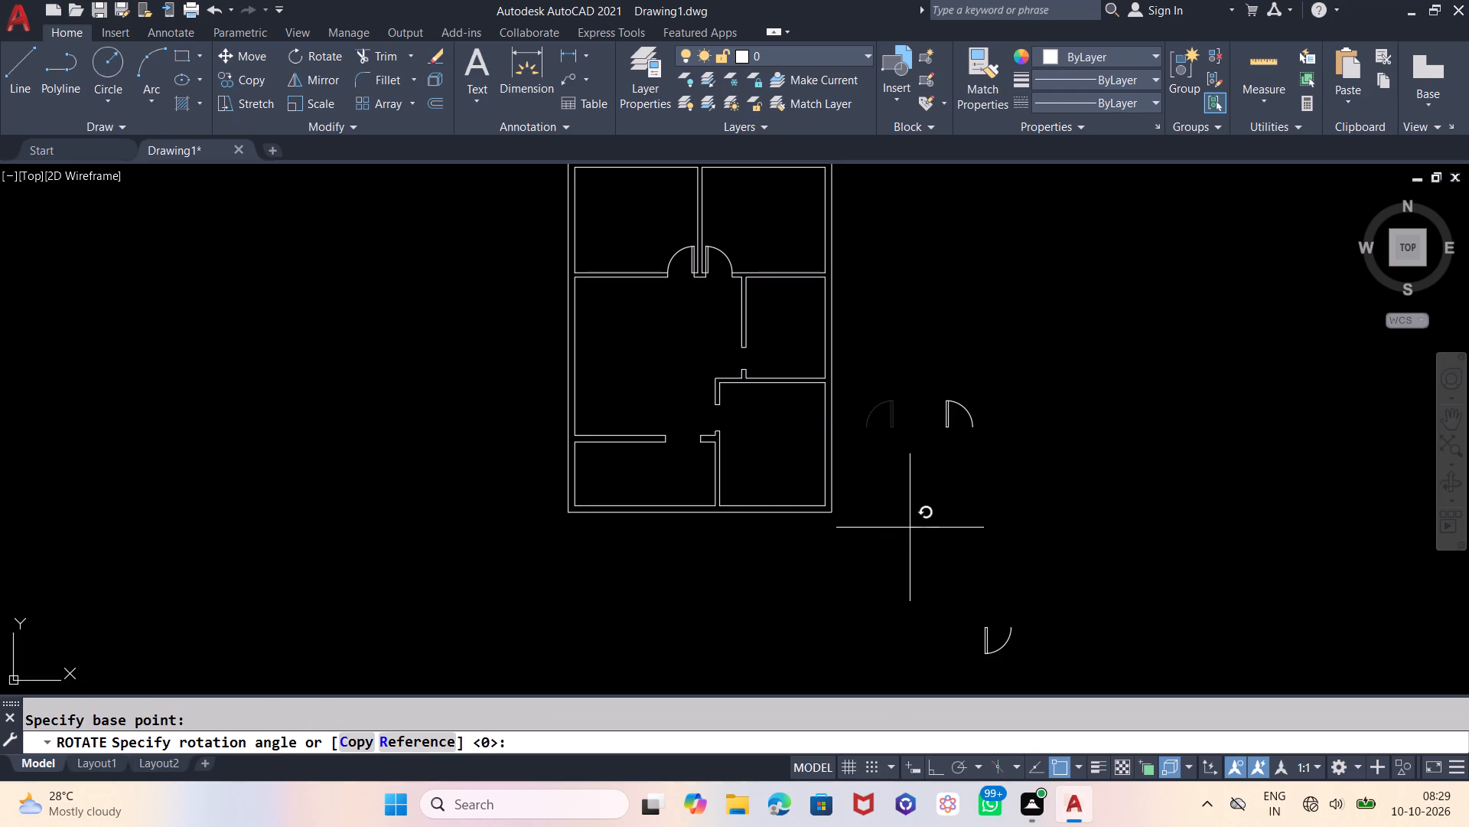
key(F8)
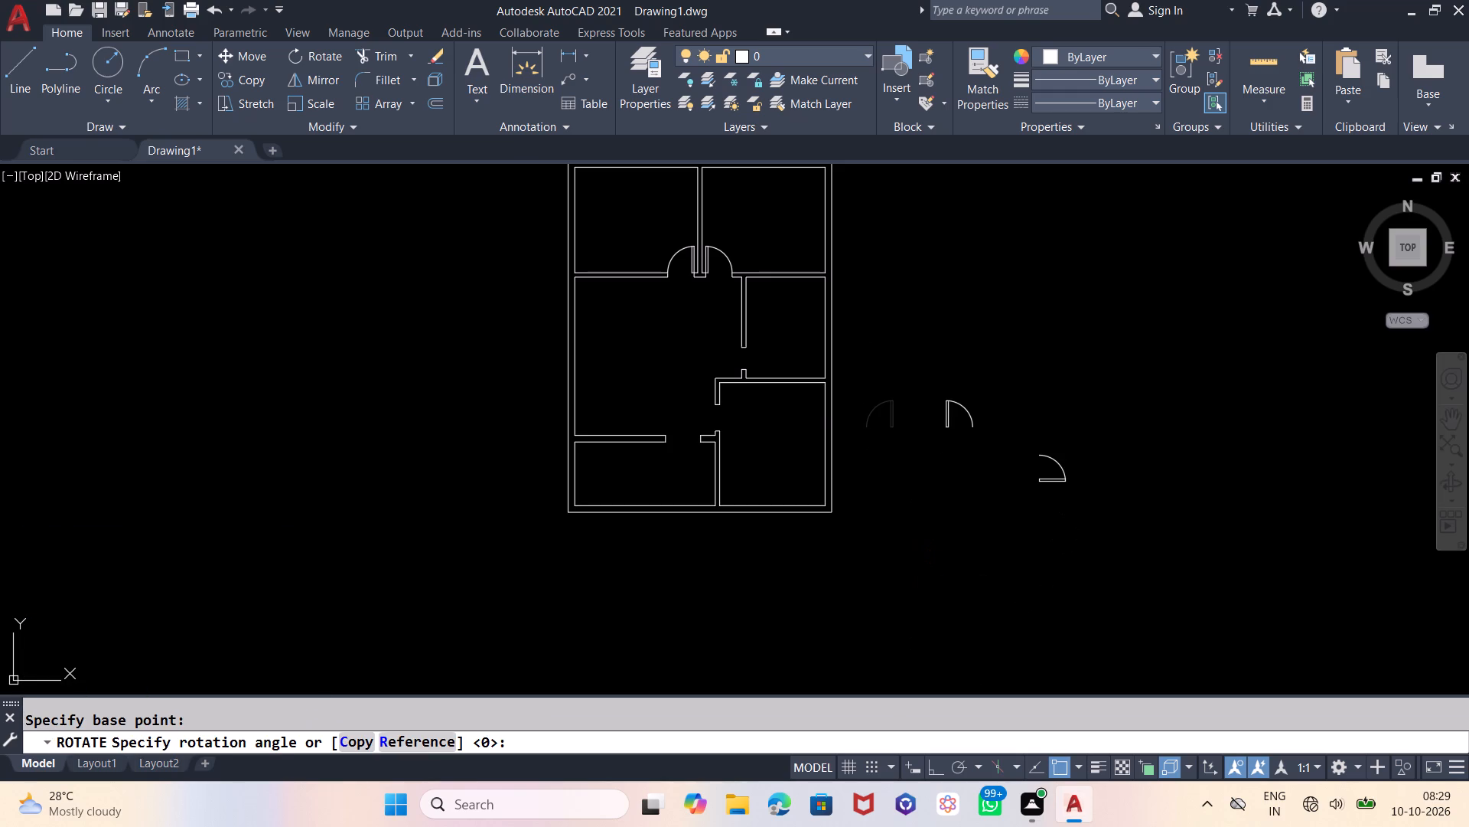
click(912, 573)
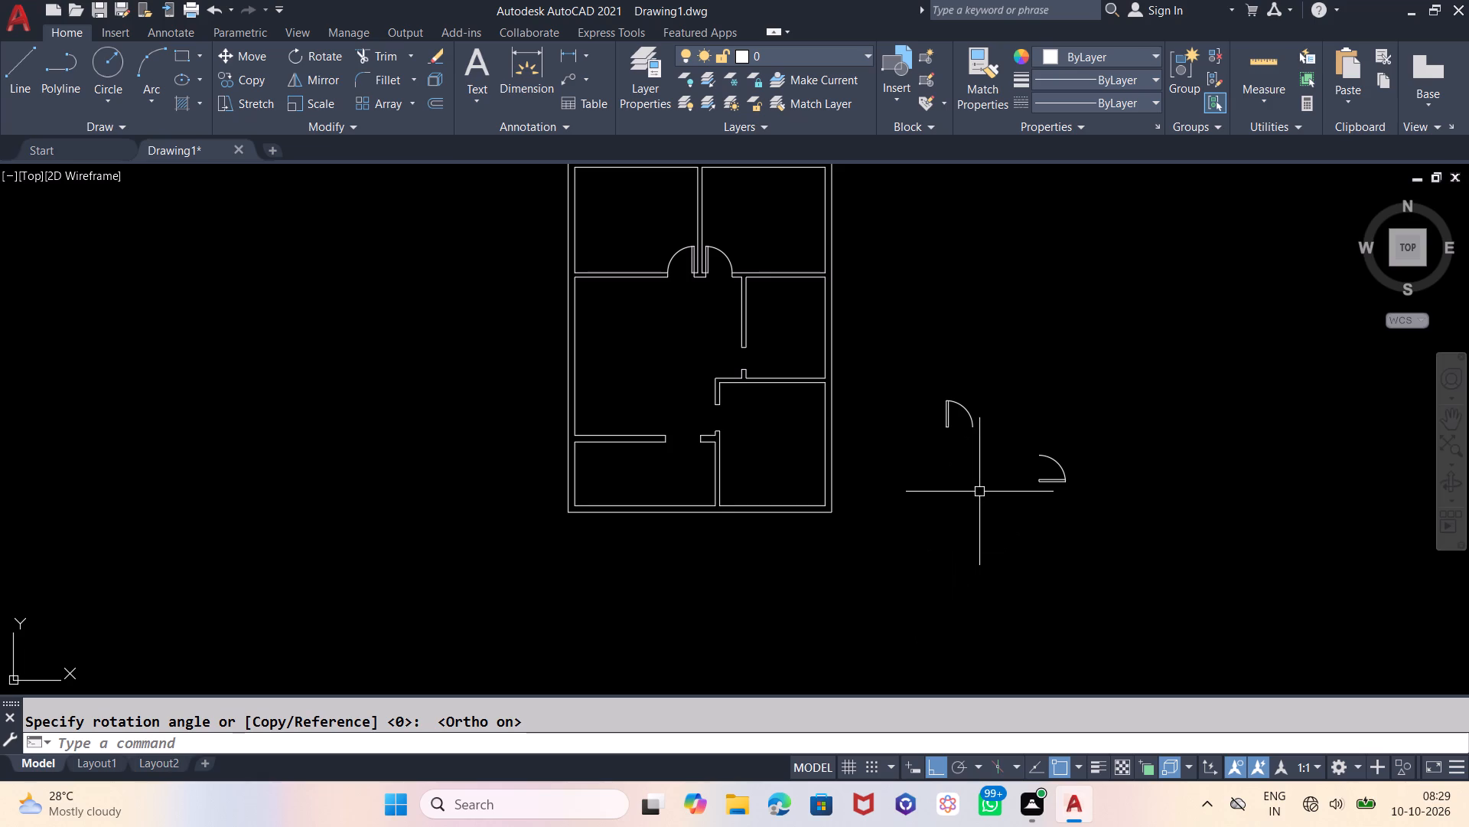
Move the rotated door into the lower-right room's opening, snapping its leaf's lower-left corner to the lower jamb's inner corner.
key(F8)
drag(1114, 441, 1095, 446)
click(990, 536)
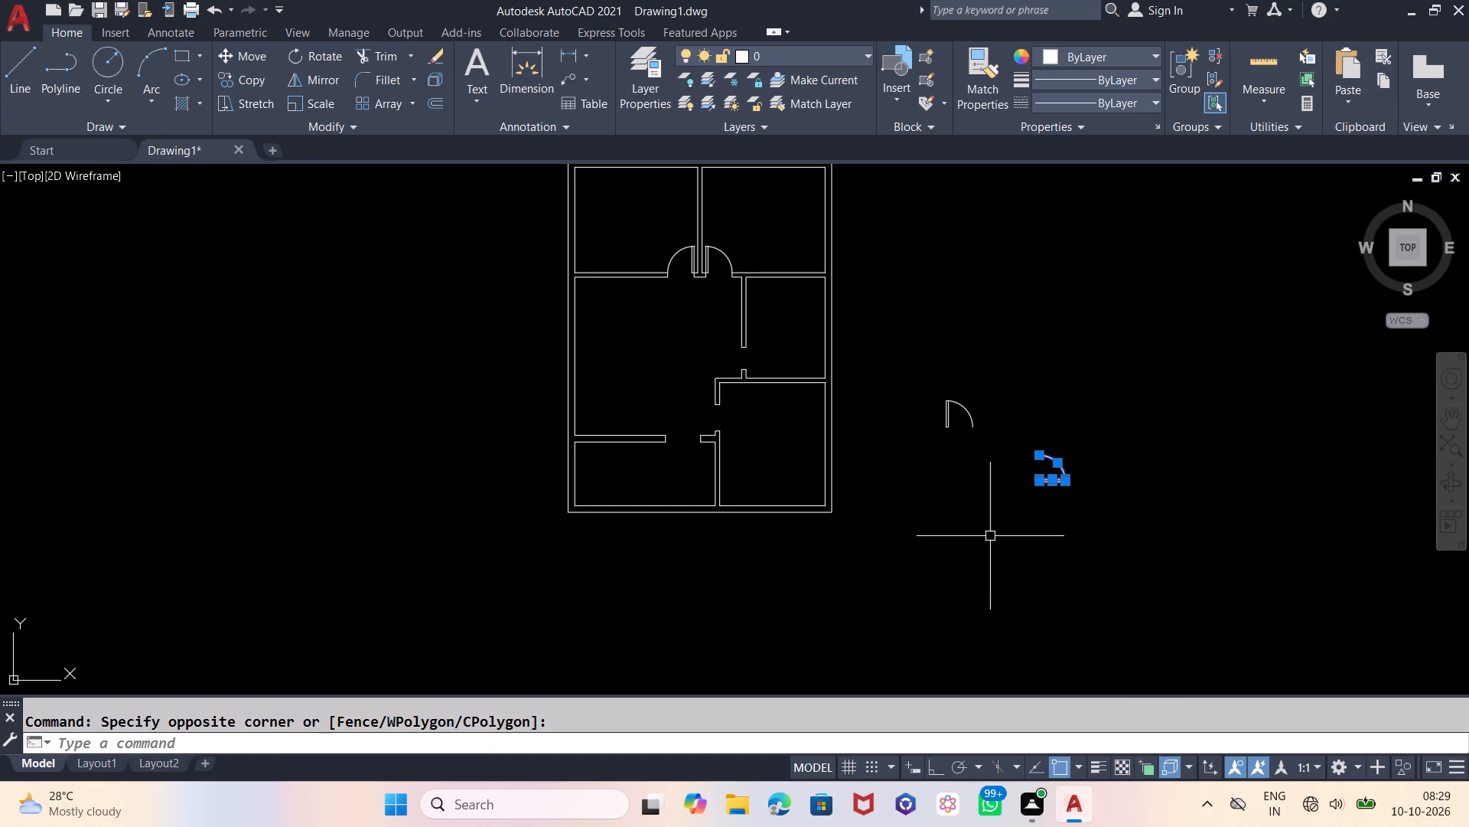
key(m)
key(Return)
scroll(1014, 481, up, 4)
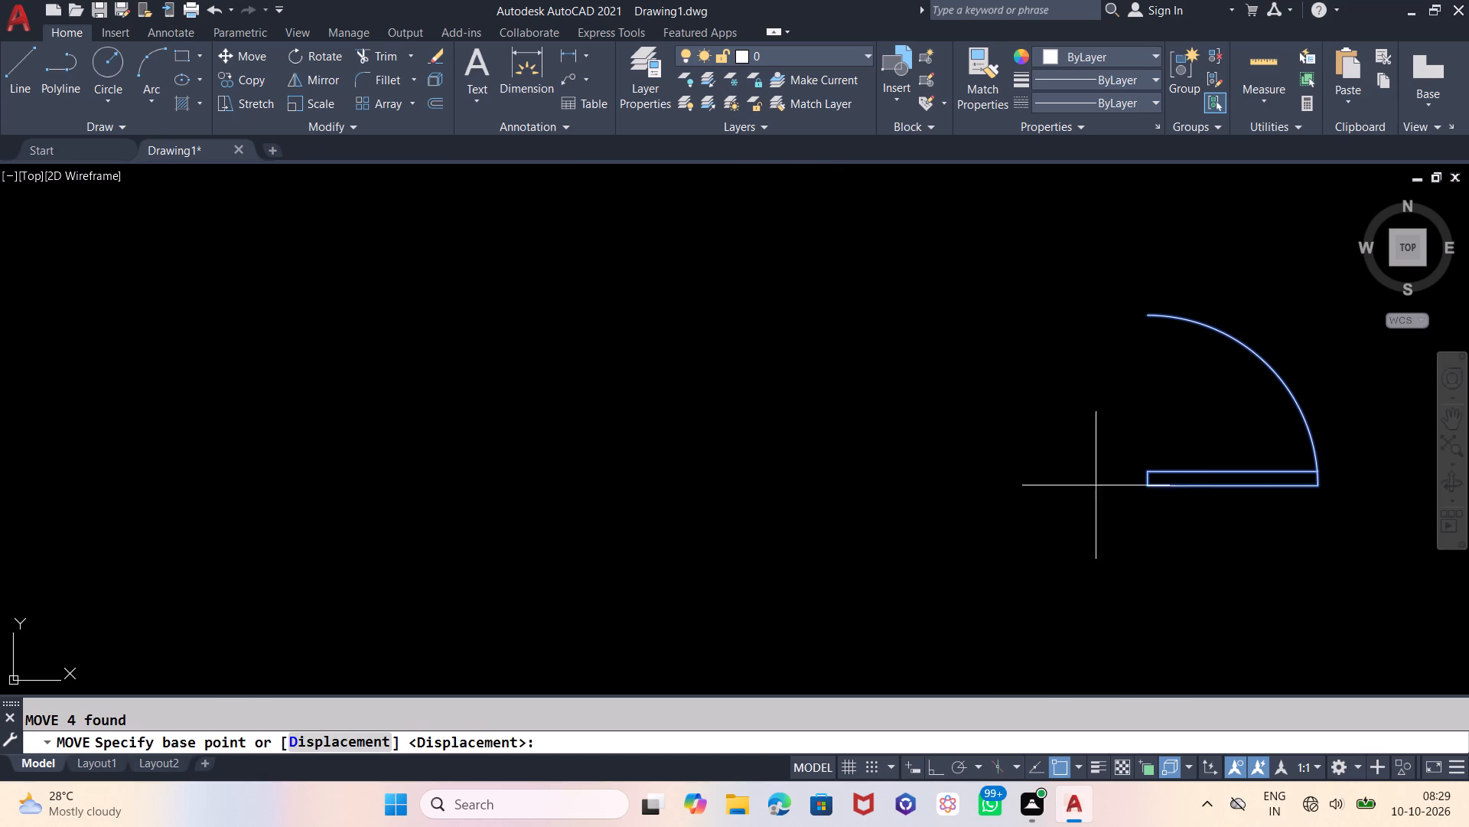
click(1149, 488)
scroll(1195, 583, down, 4)
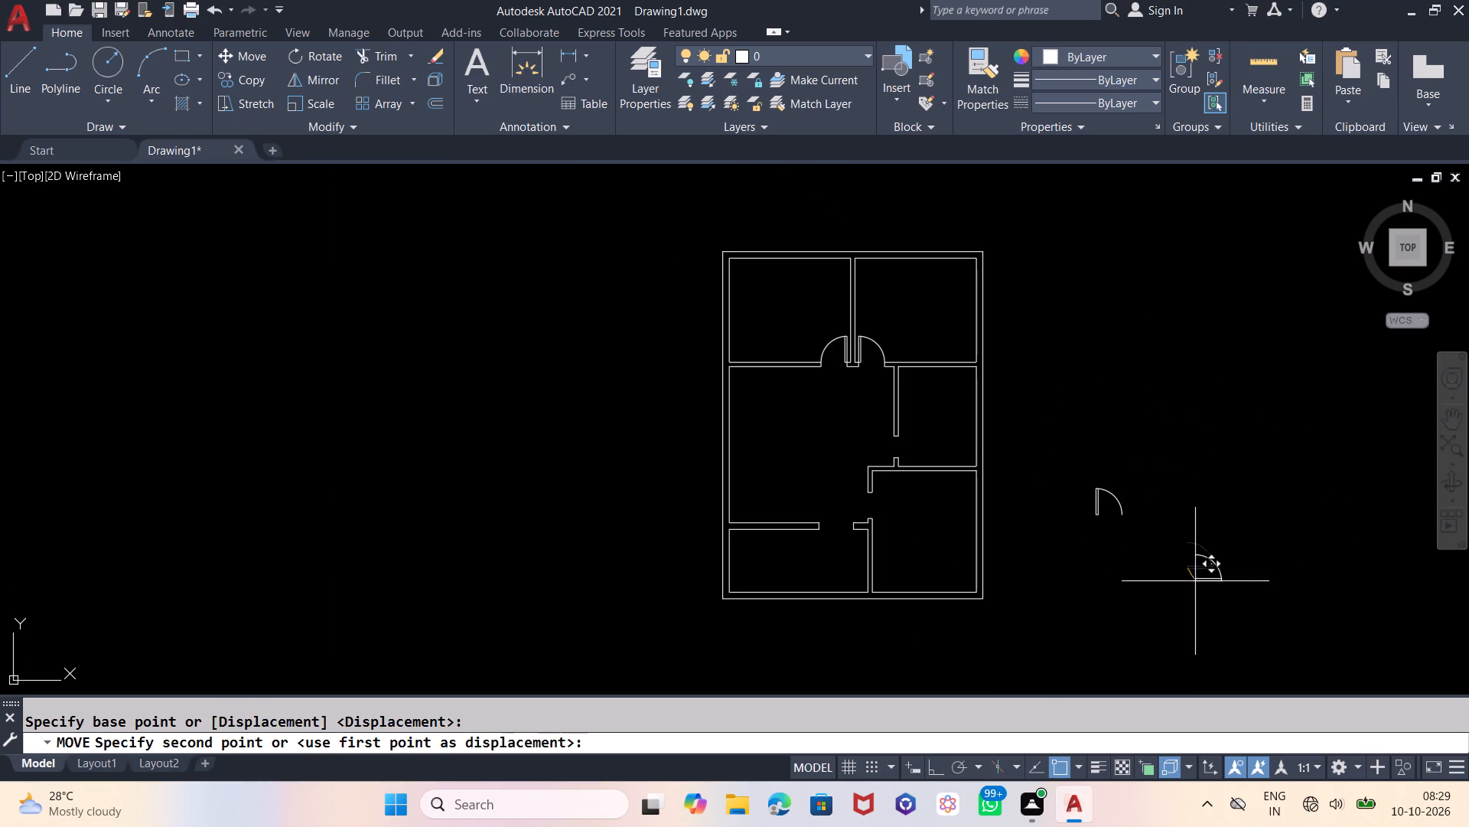
scroll(860, 499, up, 3)
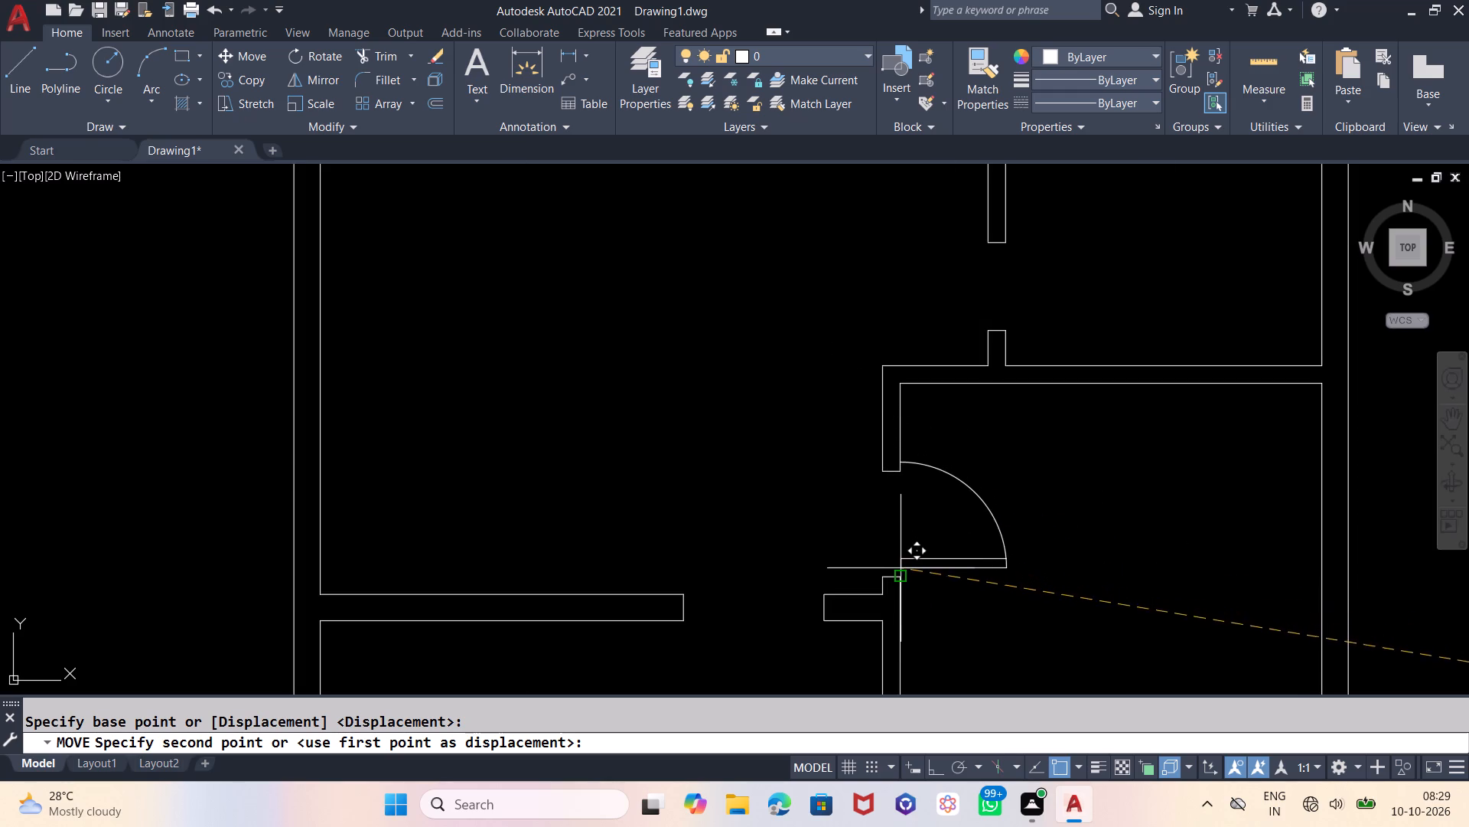
click(901, 576)
Delete the spare right-swinging door symbol beside the floor plan.
scroll(702, 417, down, 2)
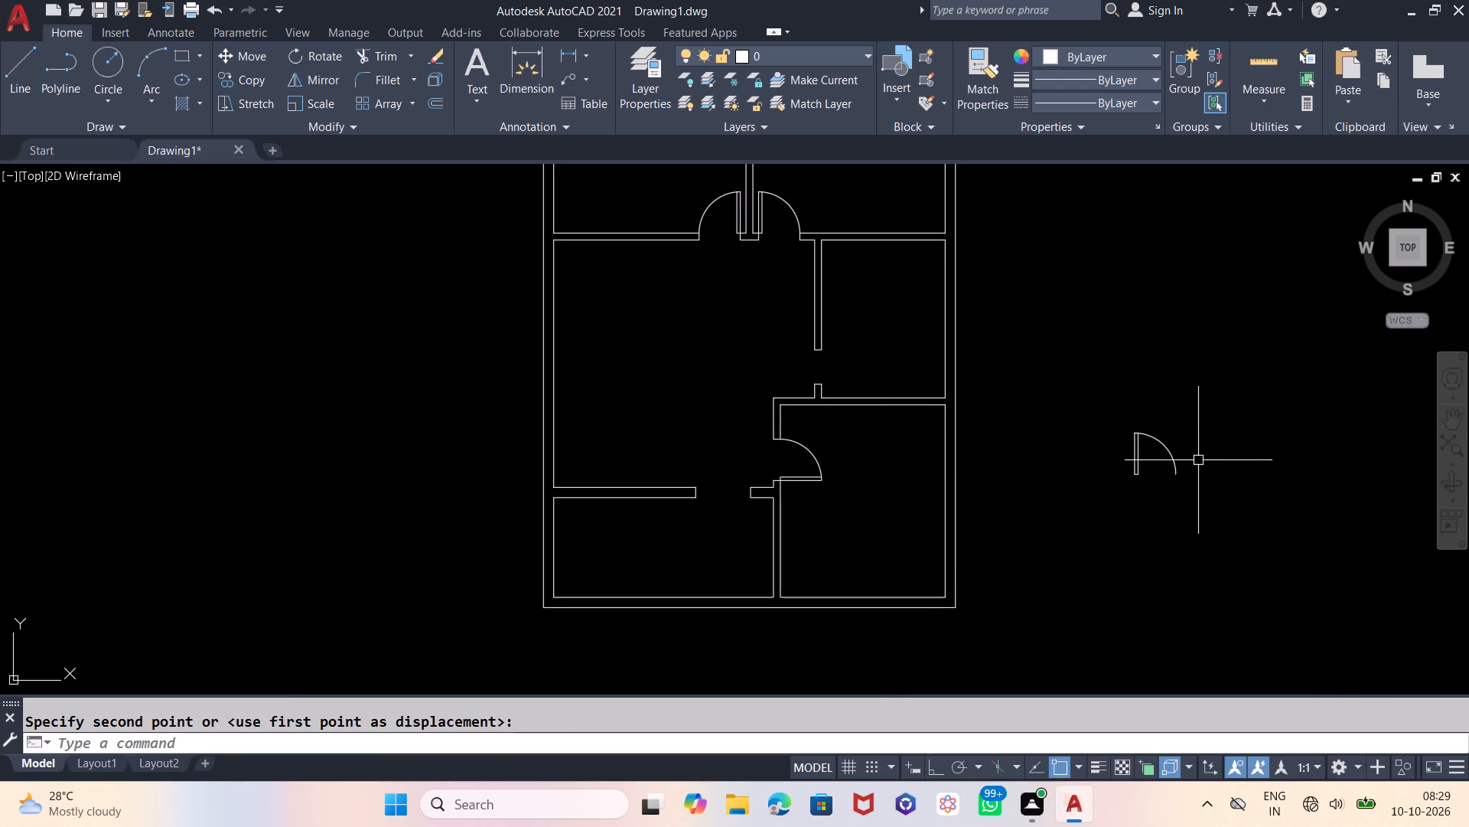
click(1199, 411)
click(1104, 508)
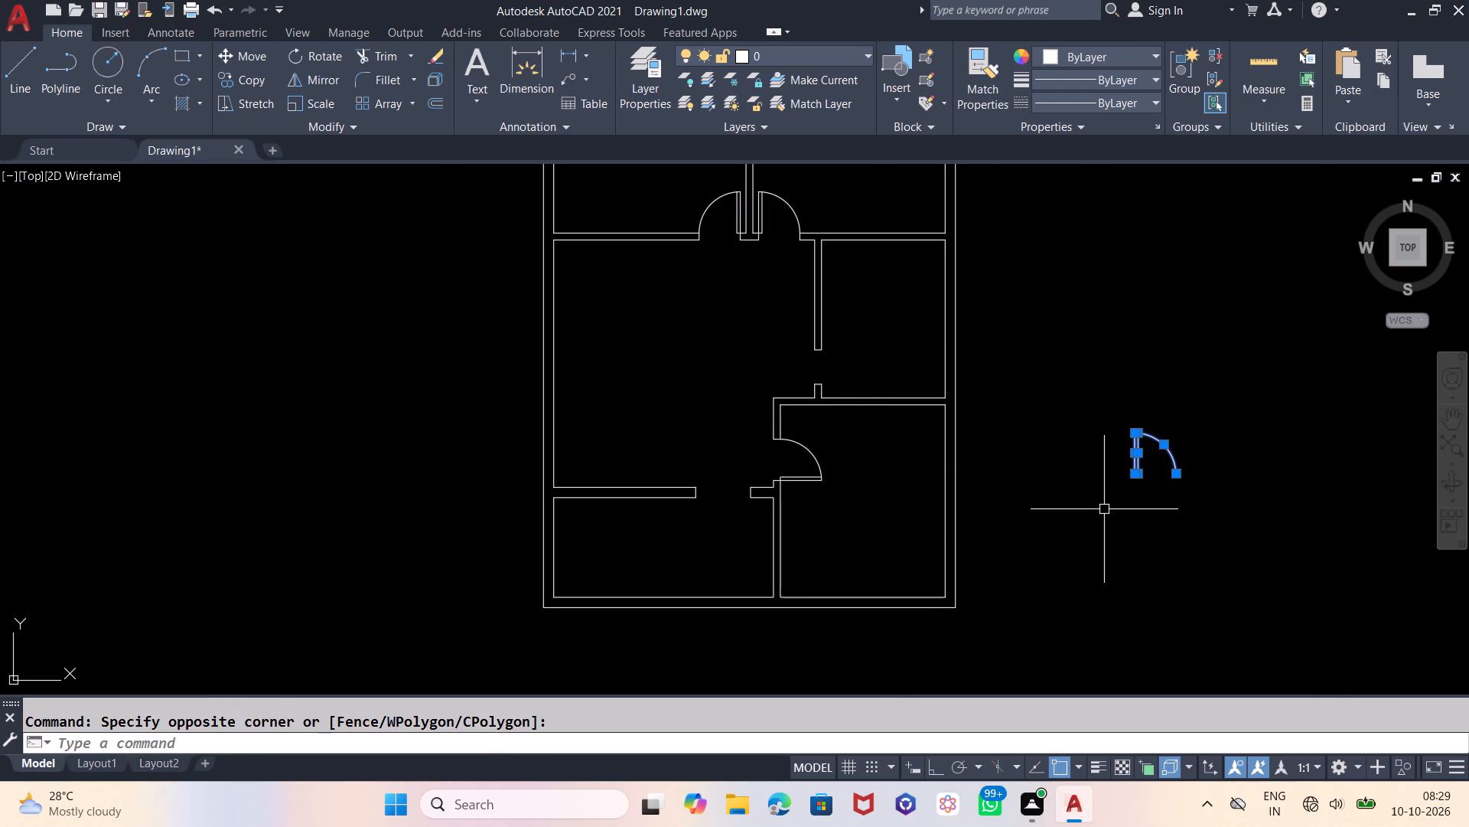
key(Delete)
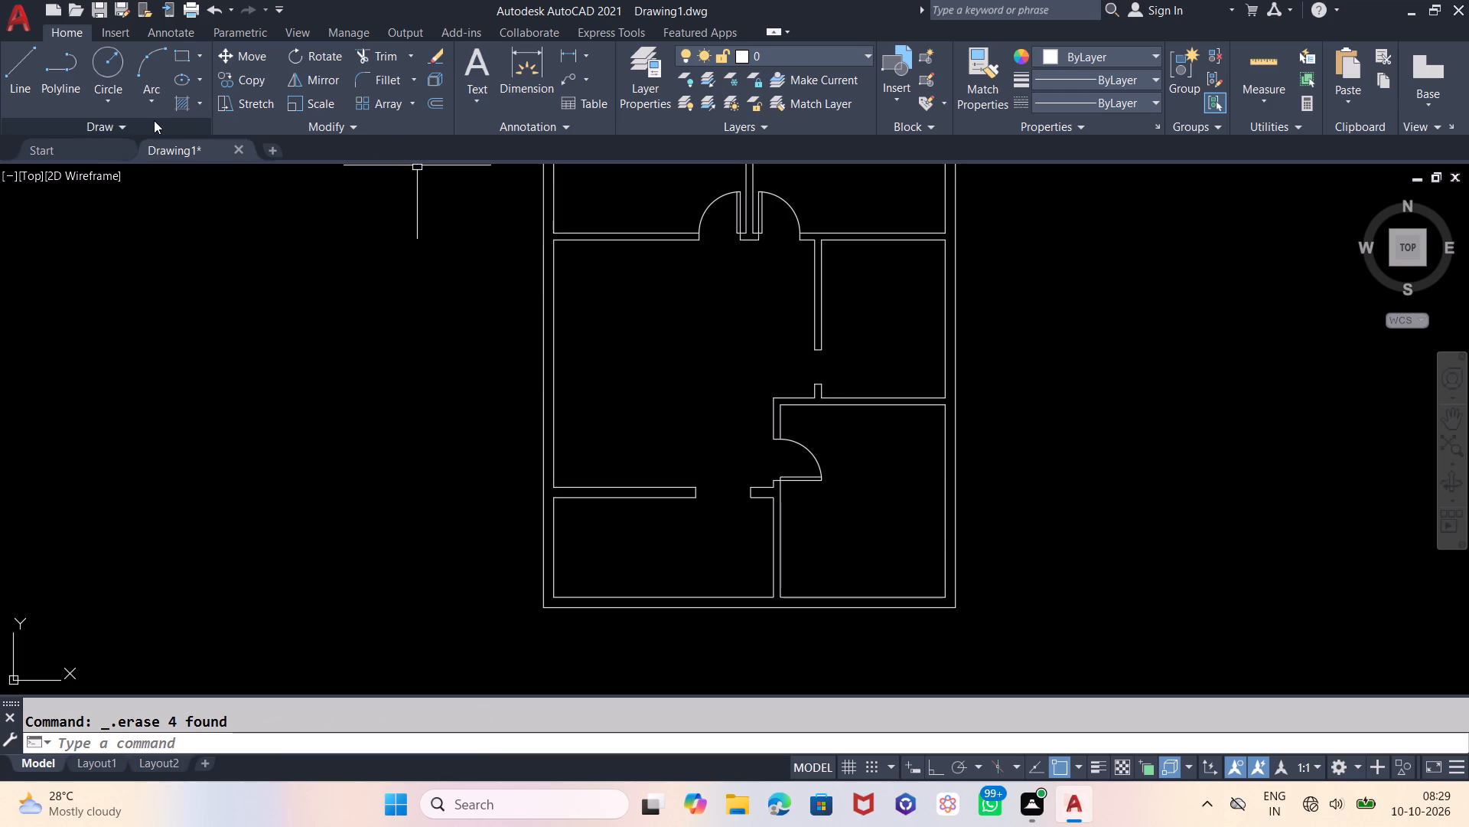
Draw an L of two 30" lines beside the floor plan, one running straight down and one running right from its lower end.
click(18, 84)
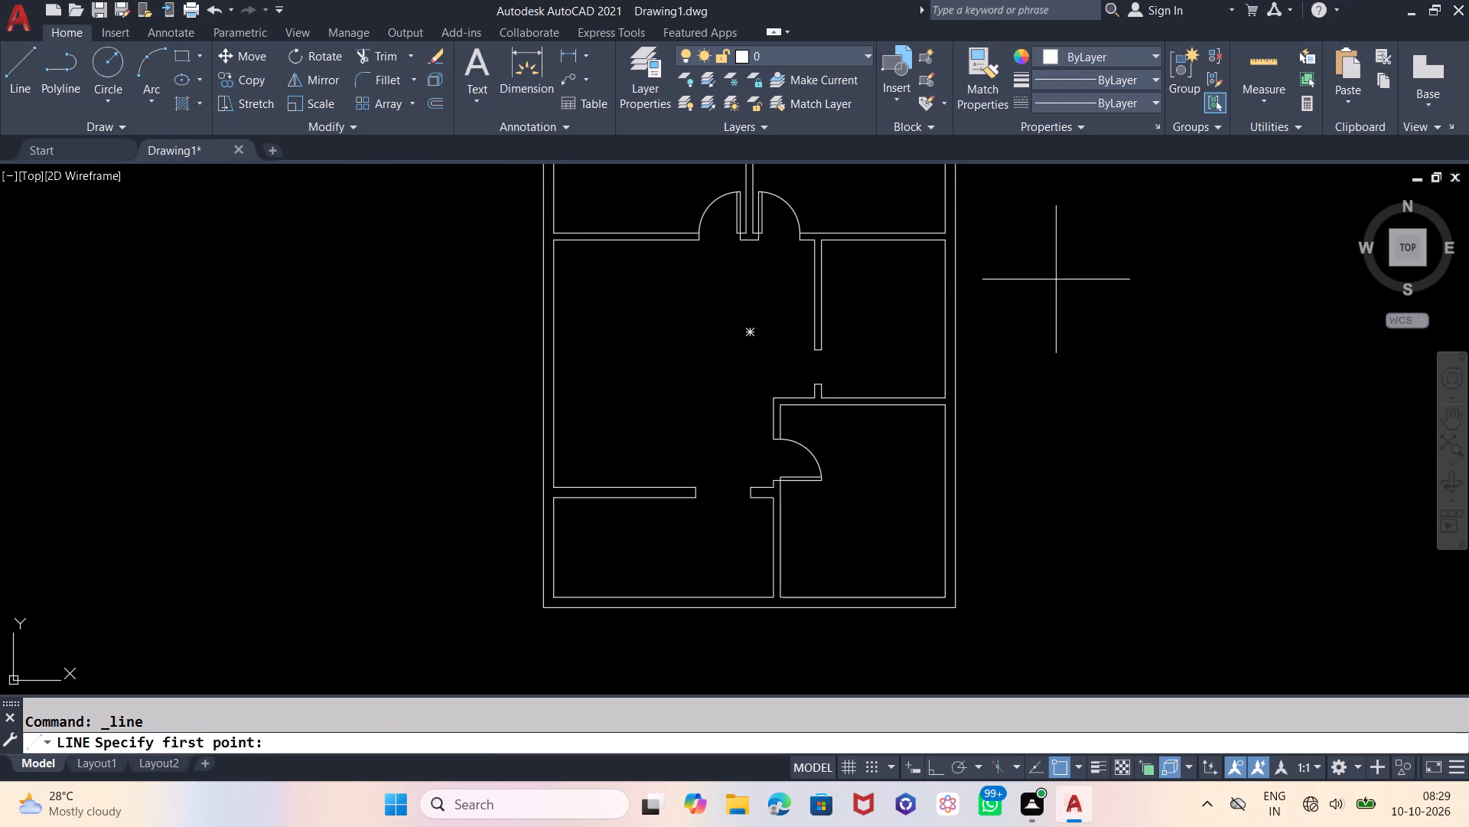
key(F8)
click(1054, 279)
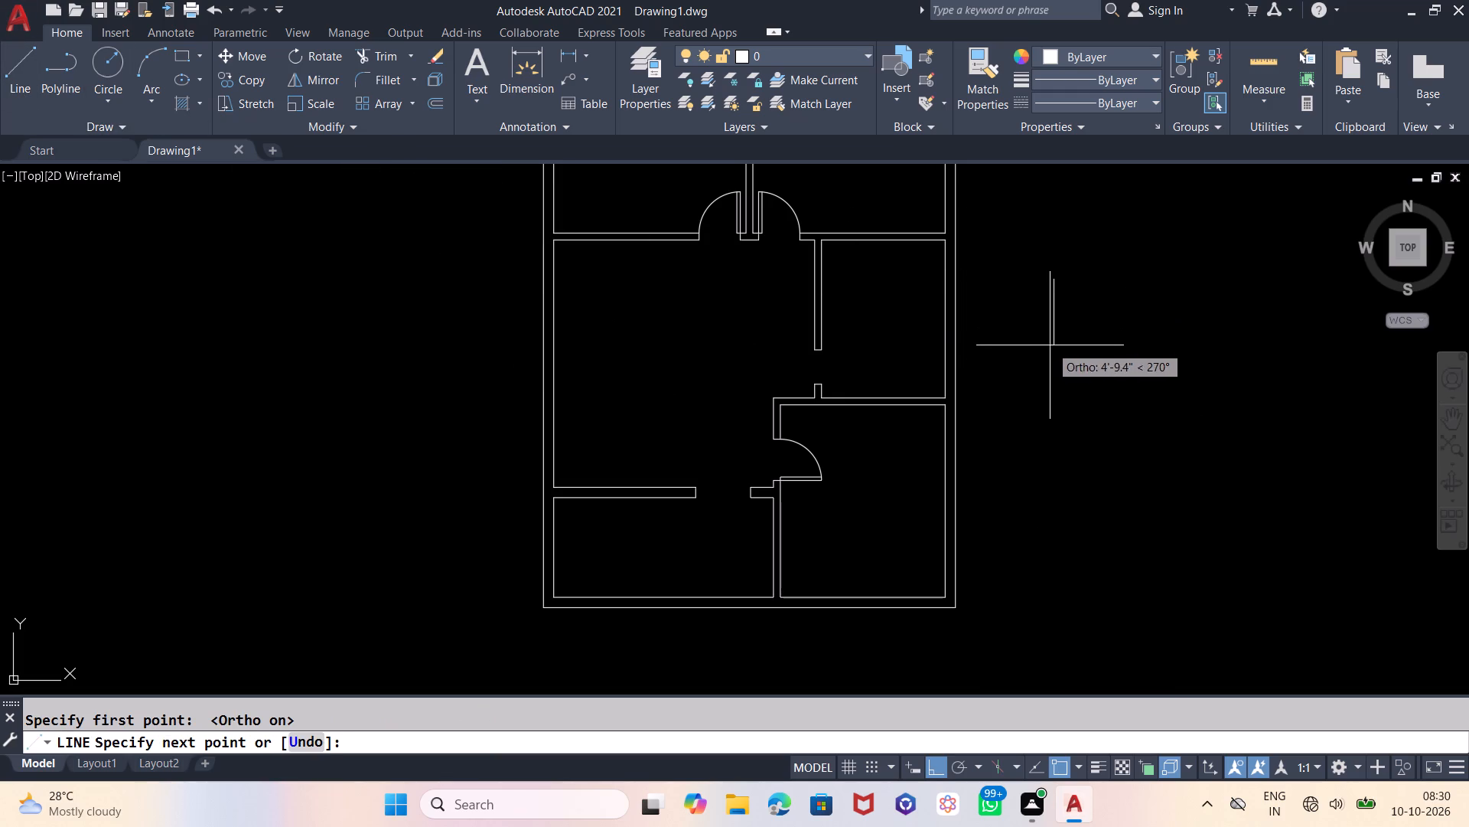
key(3)
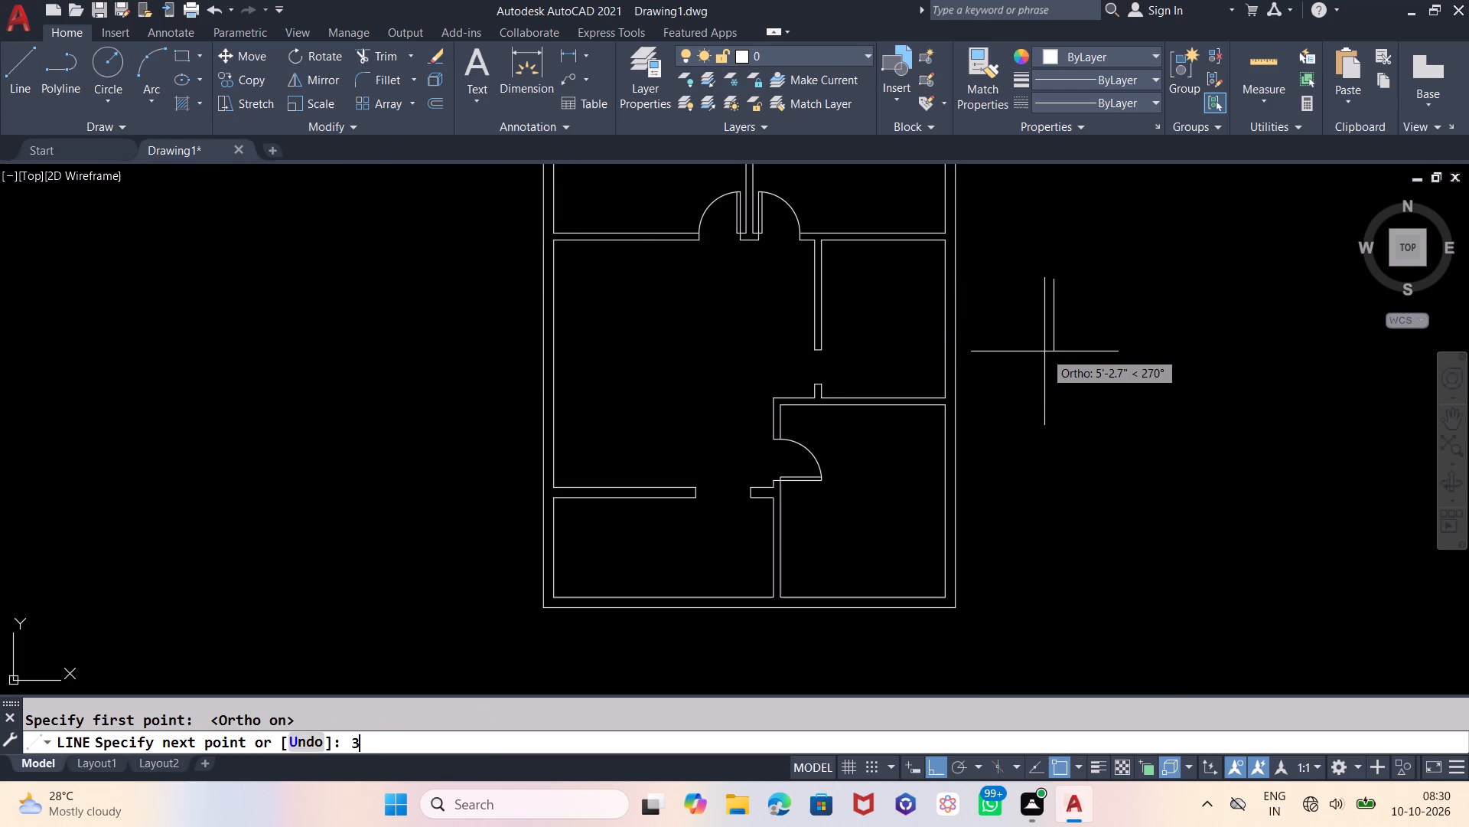
key(0)
key(Return)
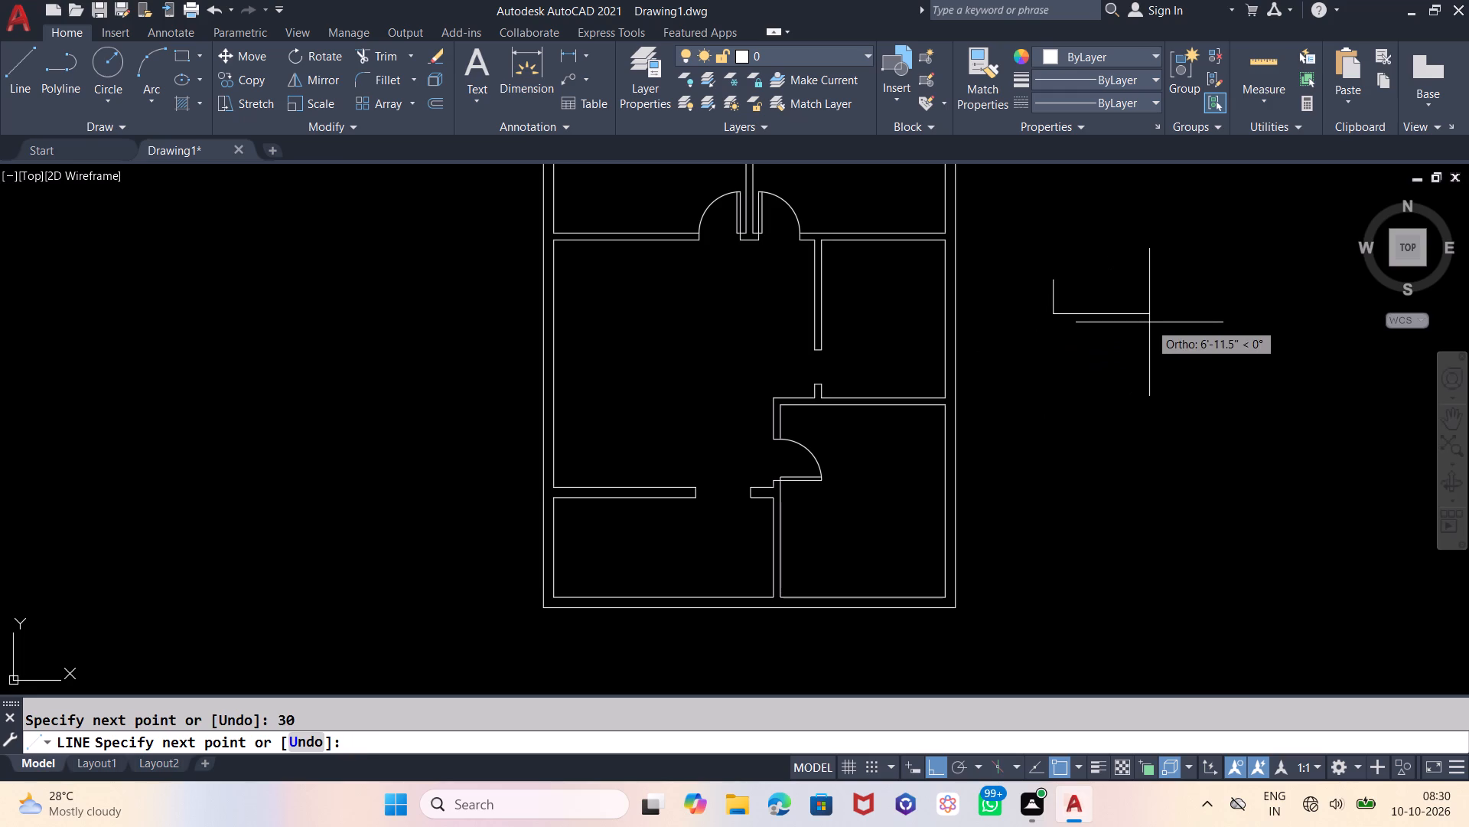
text(30)
key(Return)
key(Escape)
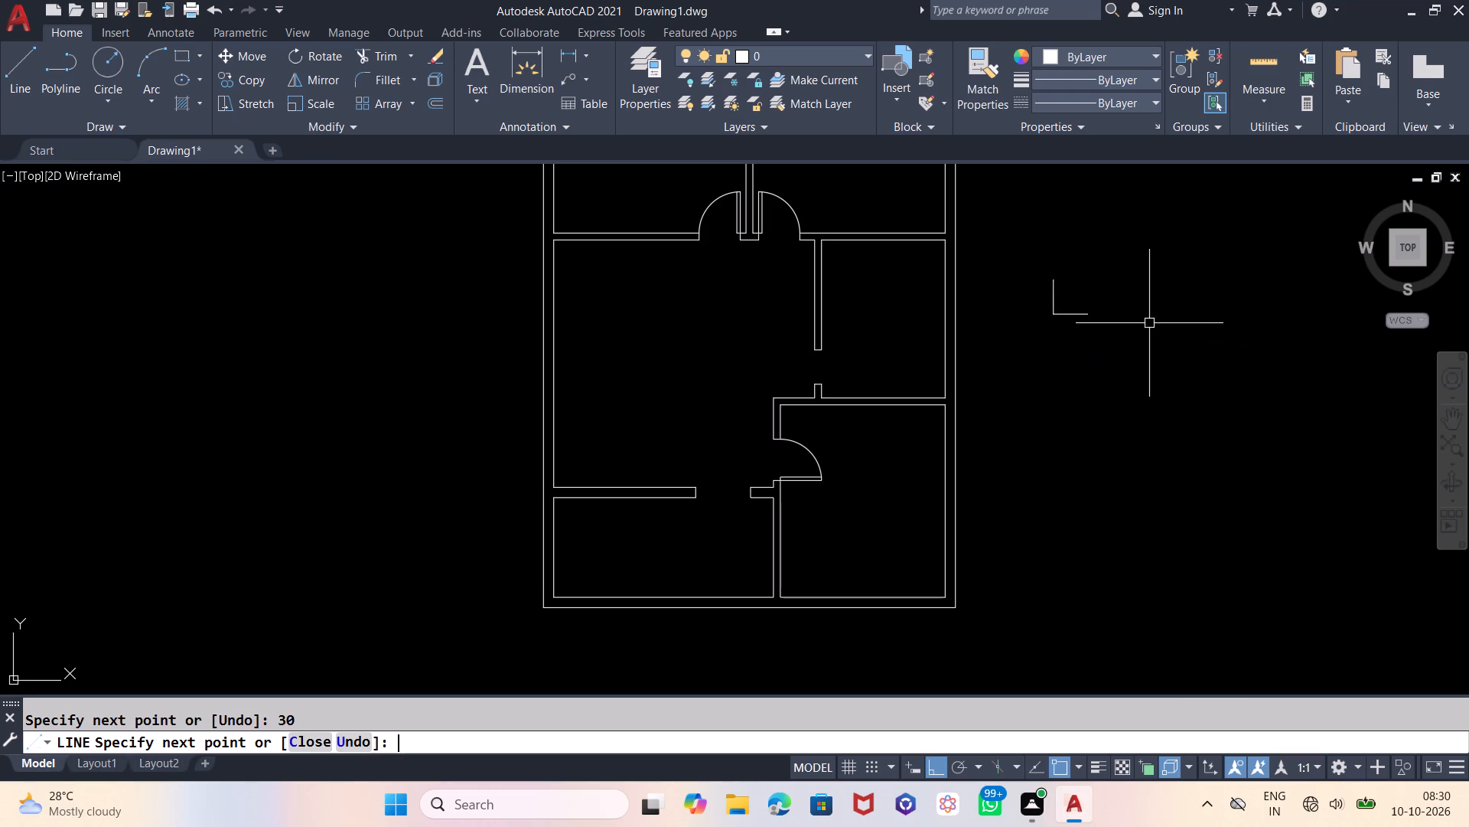
Offset the vertical 30" line 3" to the right to form the door leaf.
scroll(1041, 303, up, 2)
key(o)
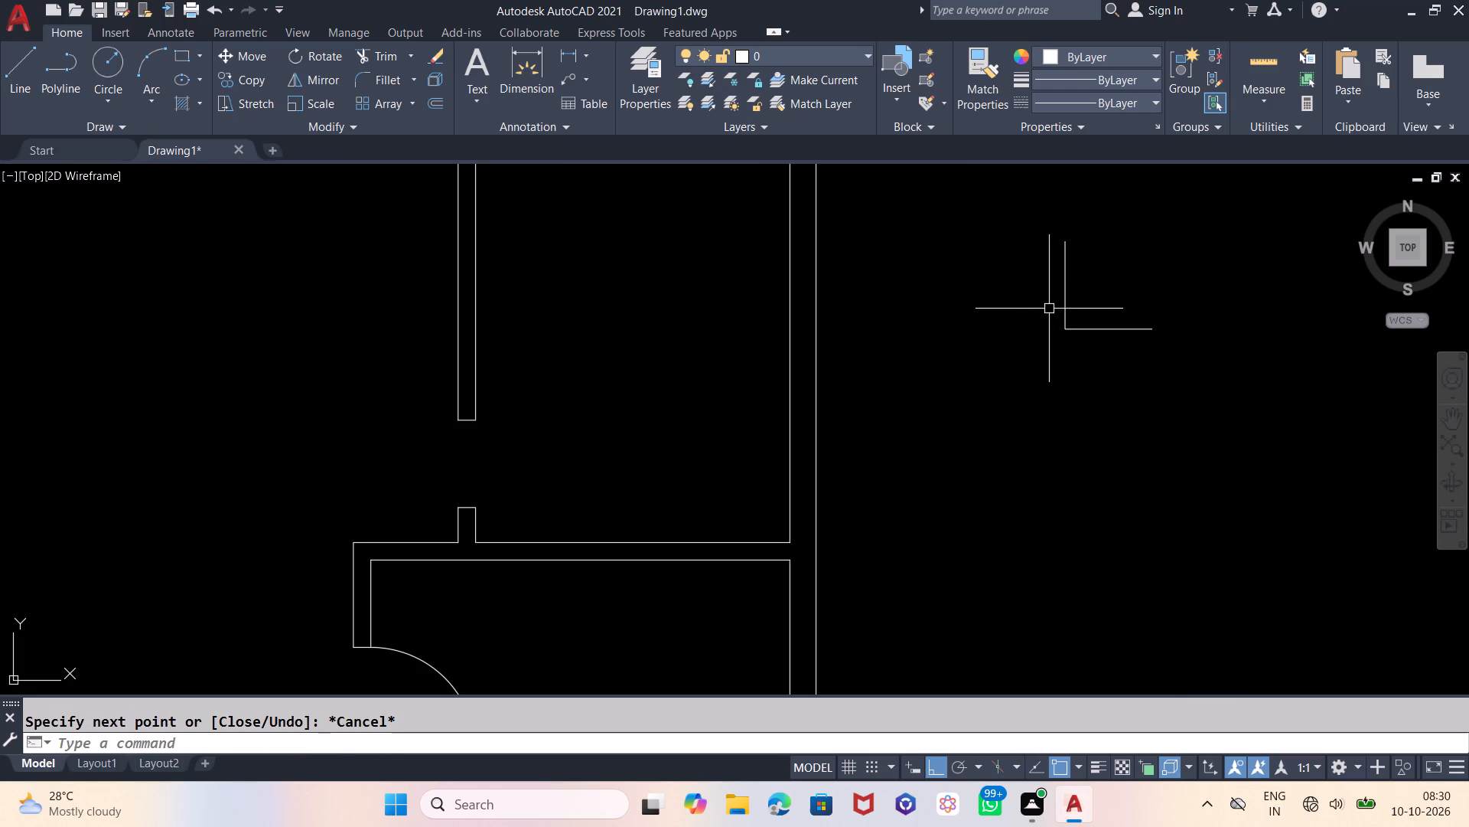
key(Return)
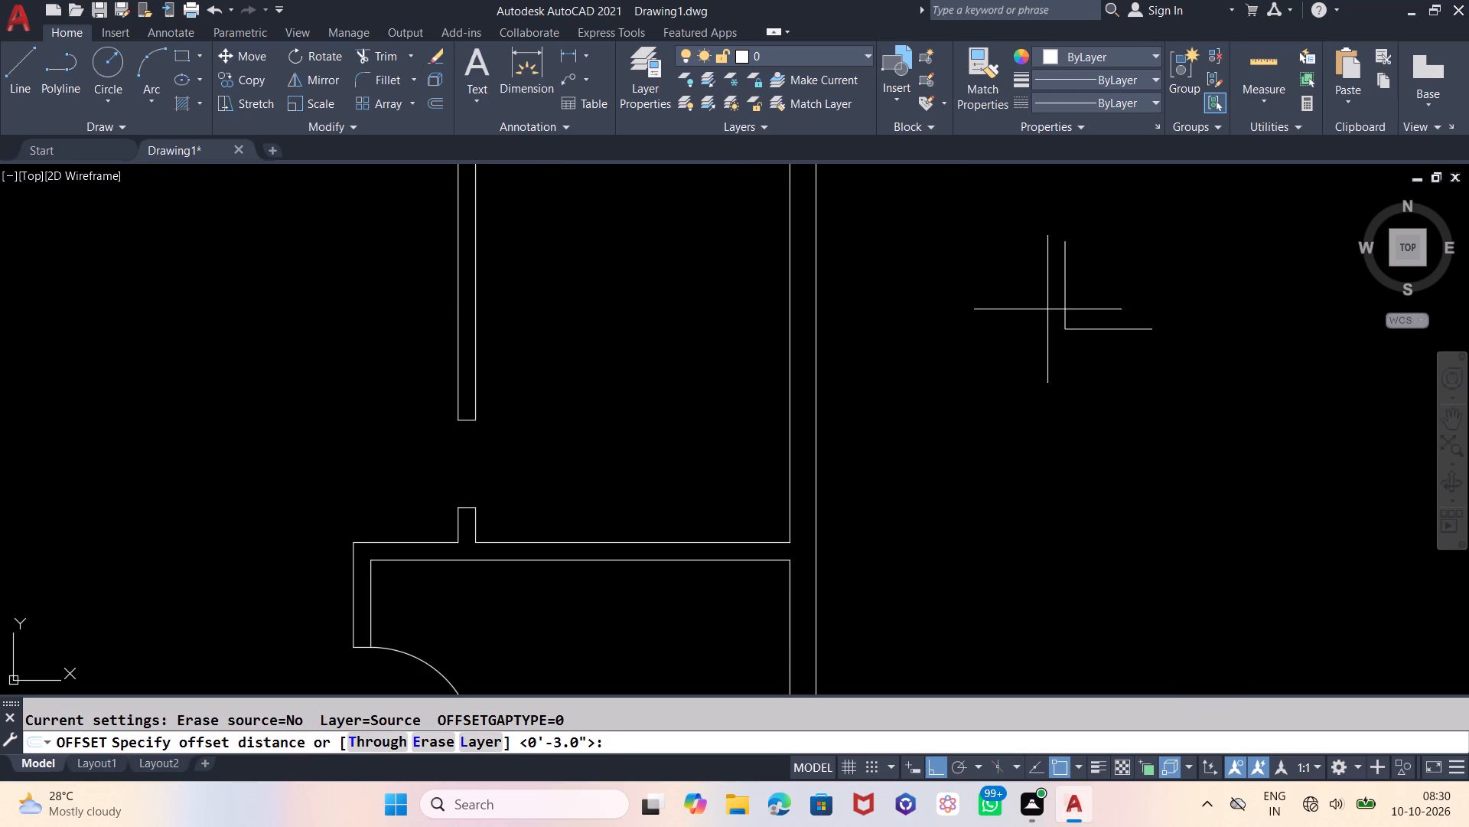
key(3)
key(Return)
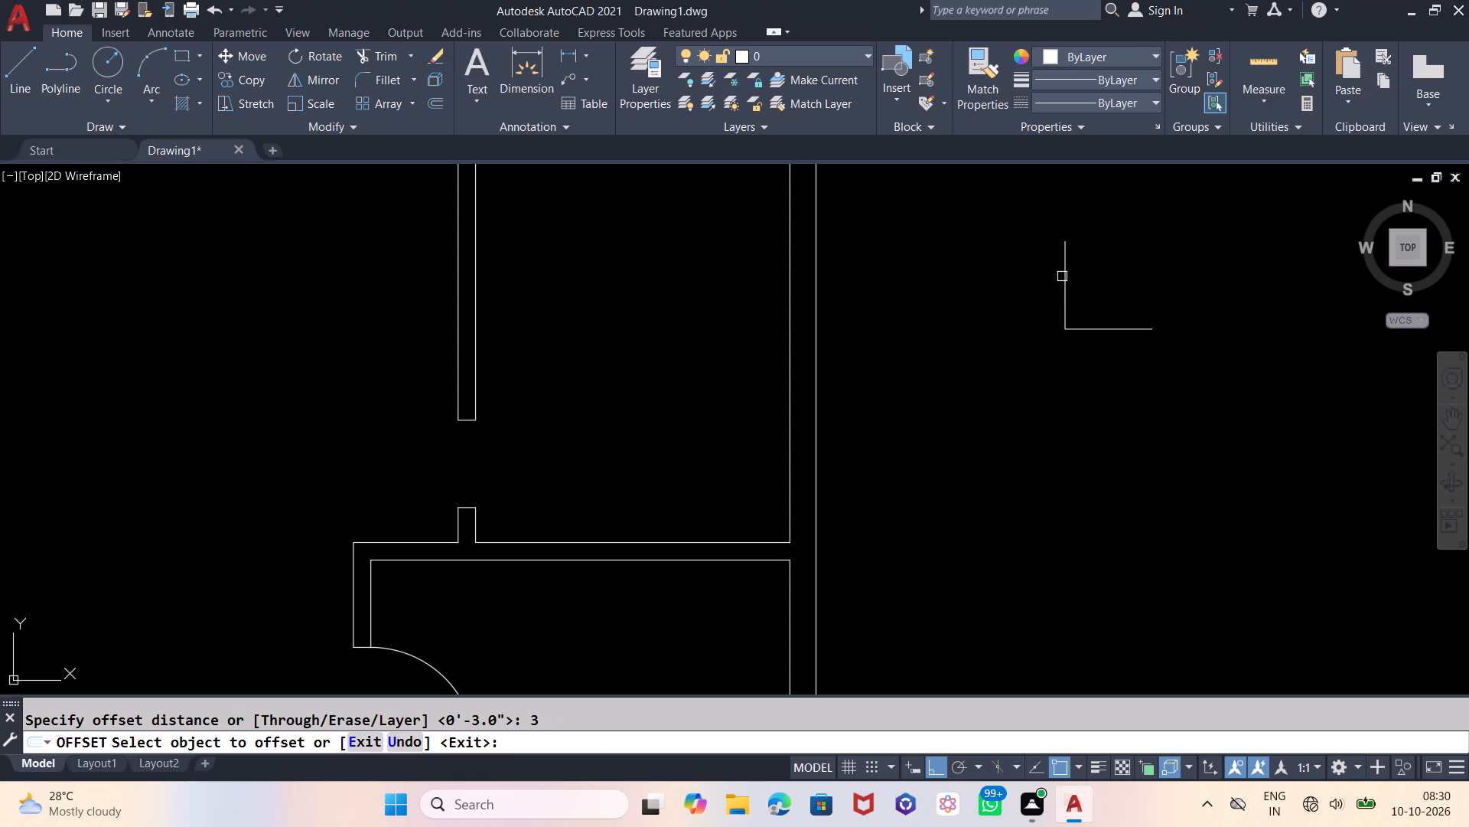
click(1062, 276)
click(1168, 253)
key(Escape)
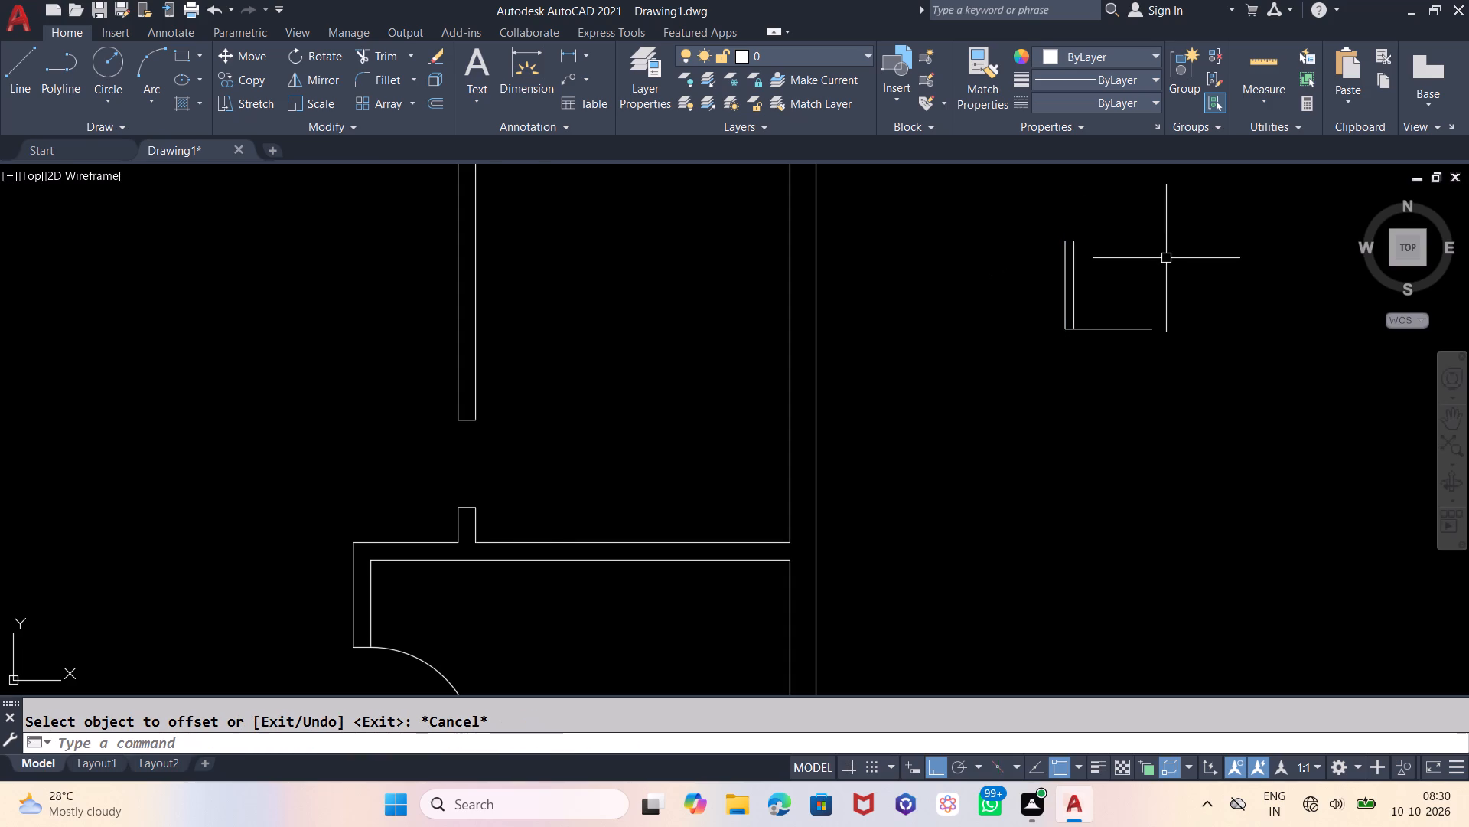
Draw the door's swing arc from the horizontal line's right end to the outer vertical line's top, centred on their shared corner.
click(1165, 260)
key(a)
key(Return)
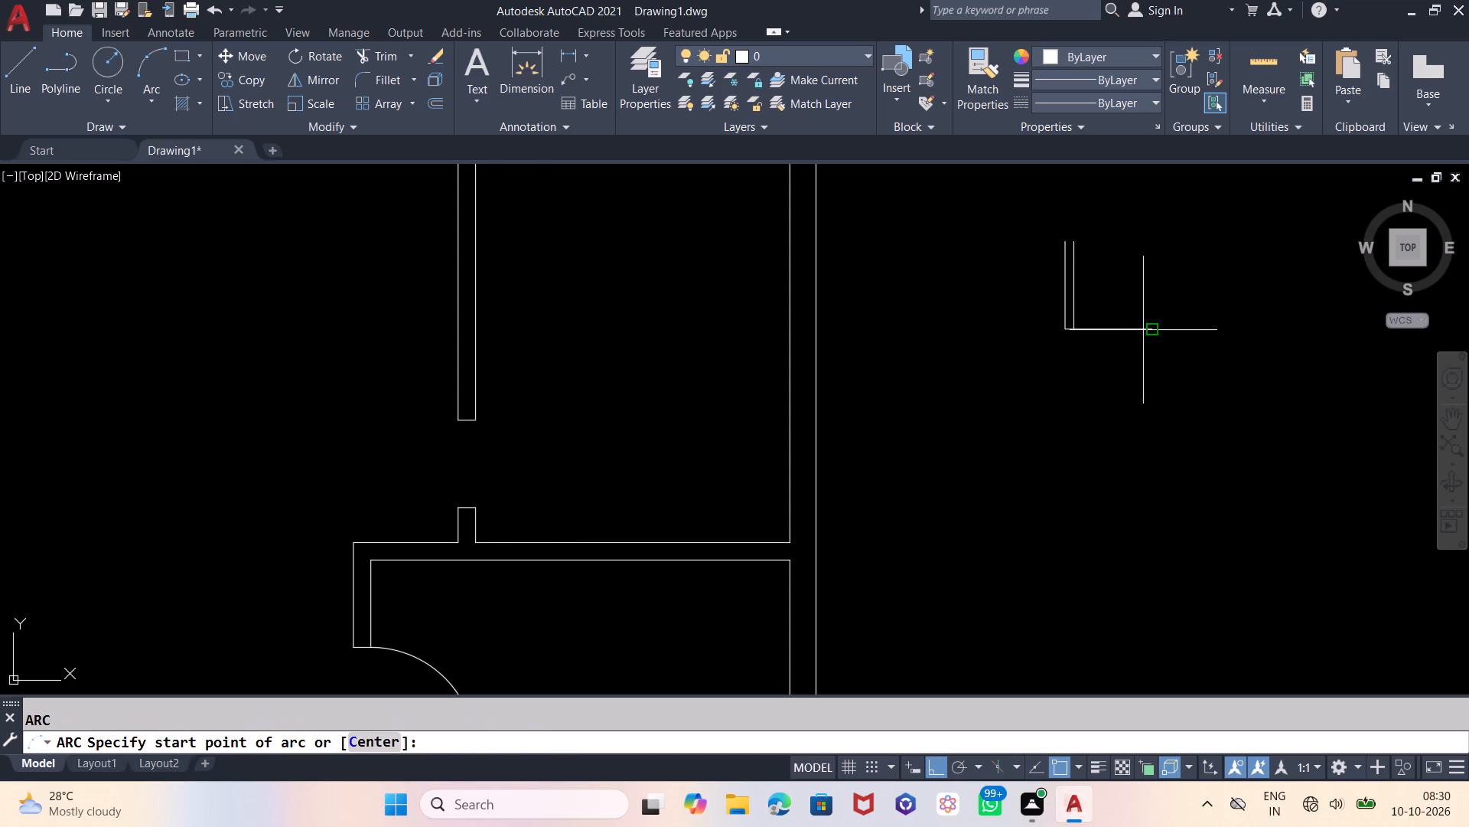
click(1155, 330)
key(e)
key(Return)
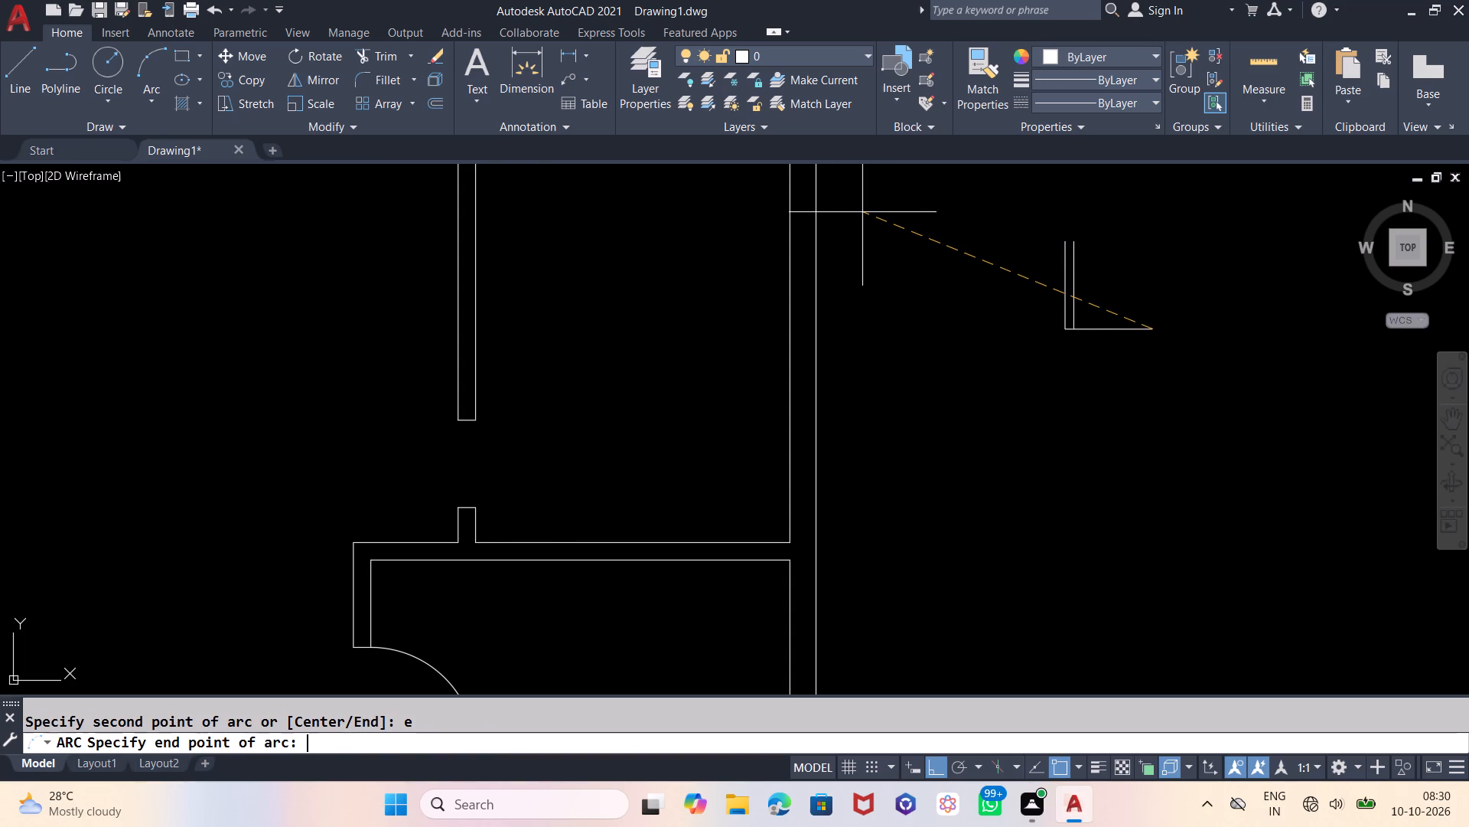
click(1067, 240)
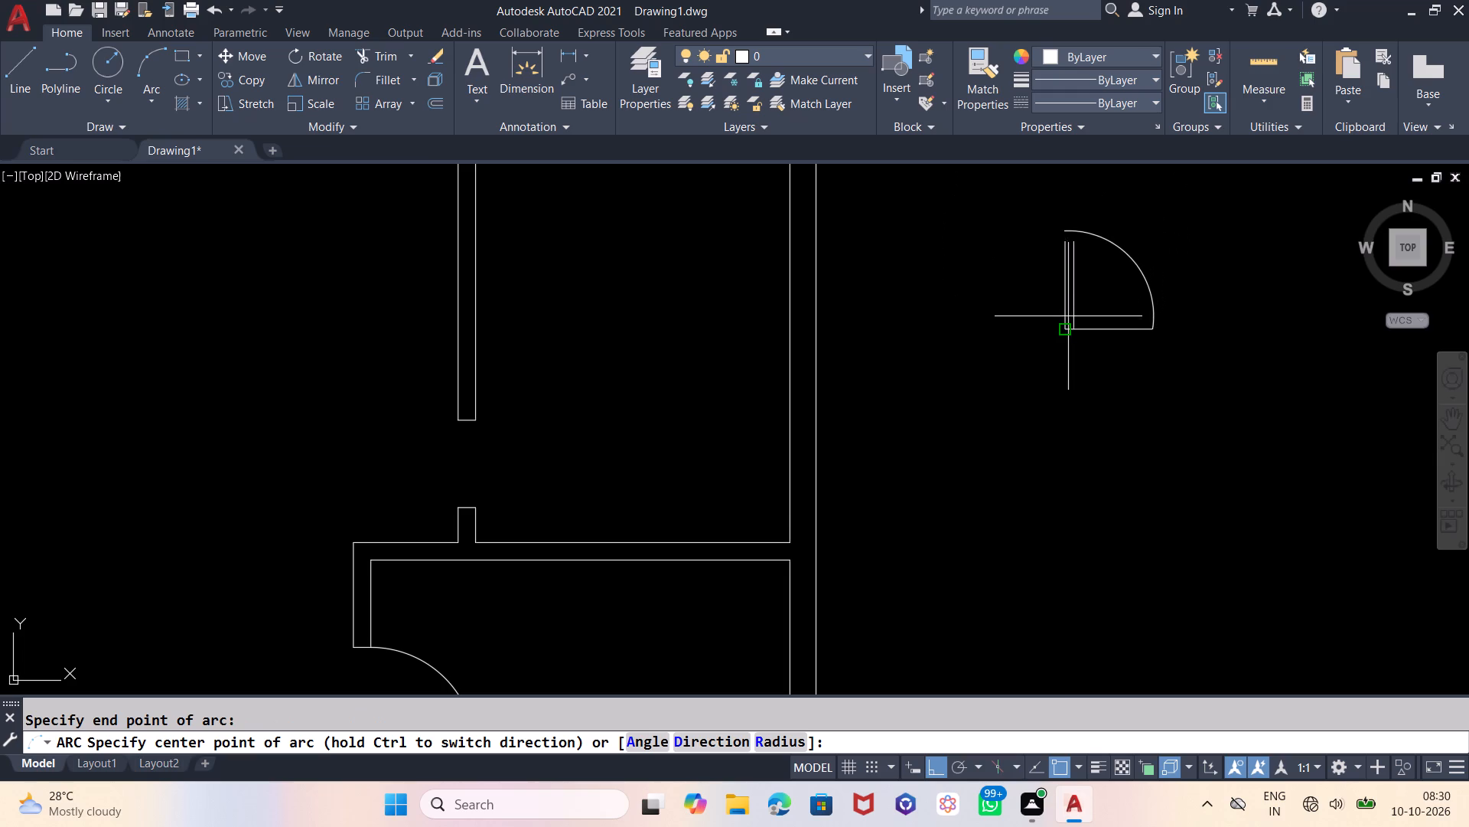
click(1067, 329)
key(Escape)
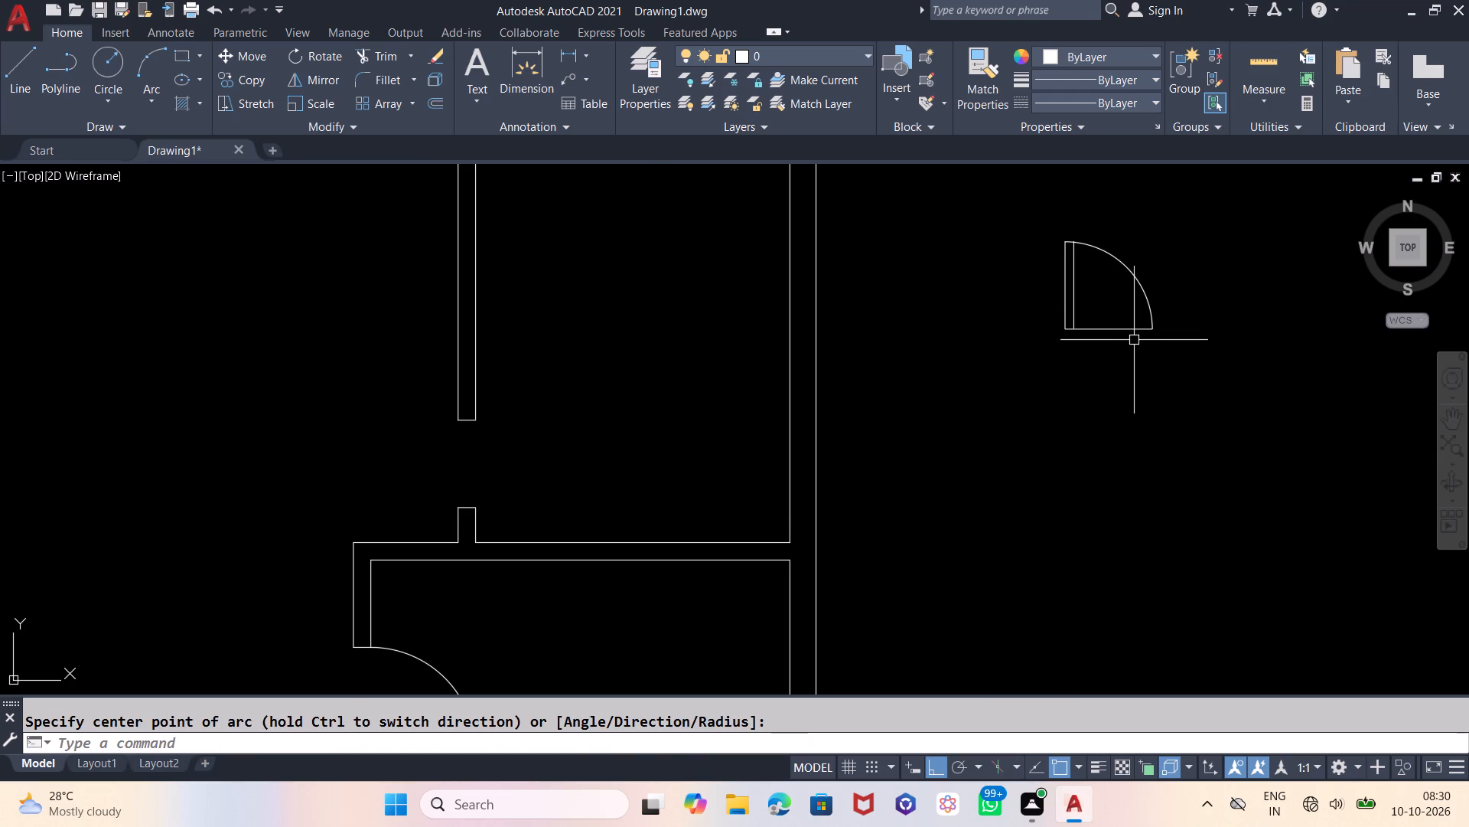
Trim the horizontal line between the door leaf and the swing arc's end, keeping the short leaf base.
text(tr)
key(Return)
key(Return)
click(1134, 340)
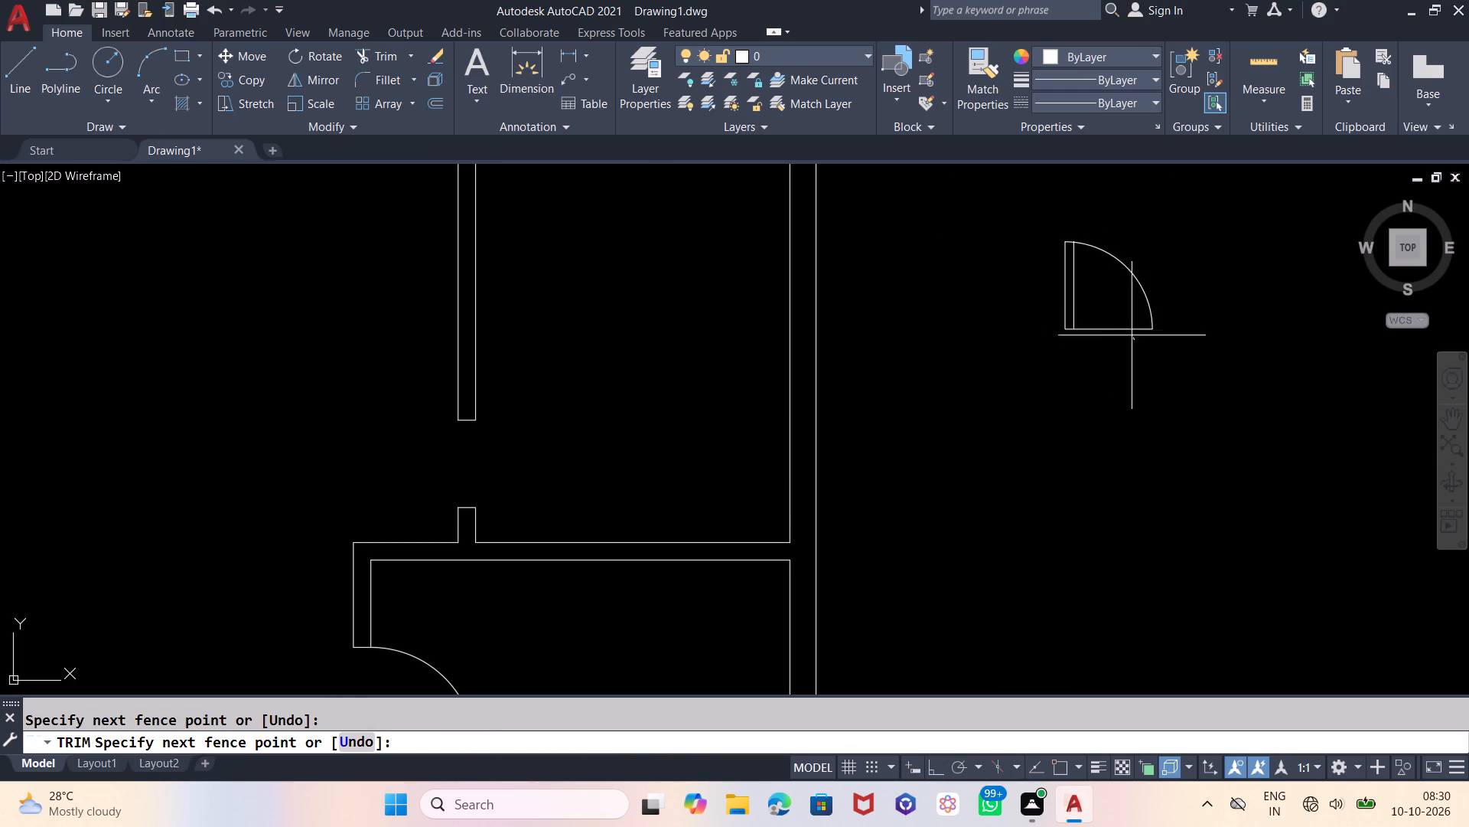
click(1118, 318)
scroll(1150, 436, down, 2)
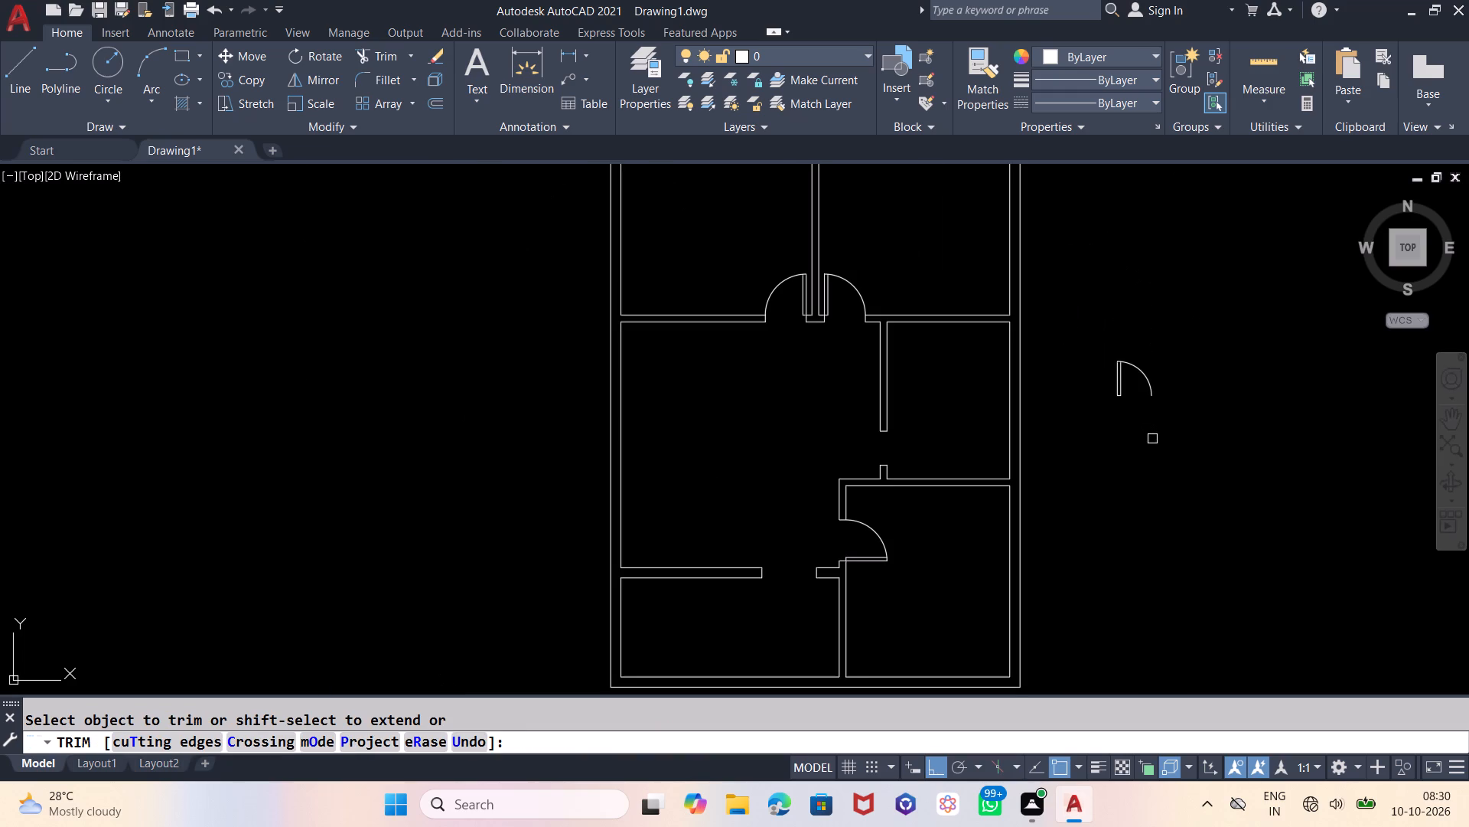
key(Escape)
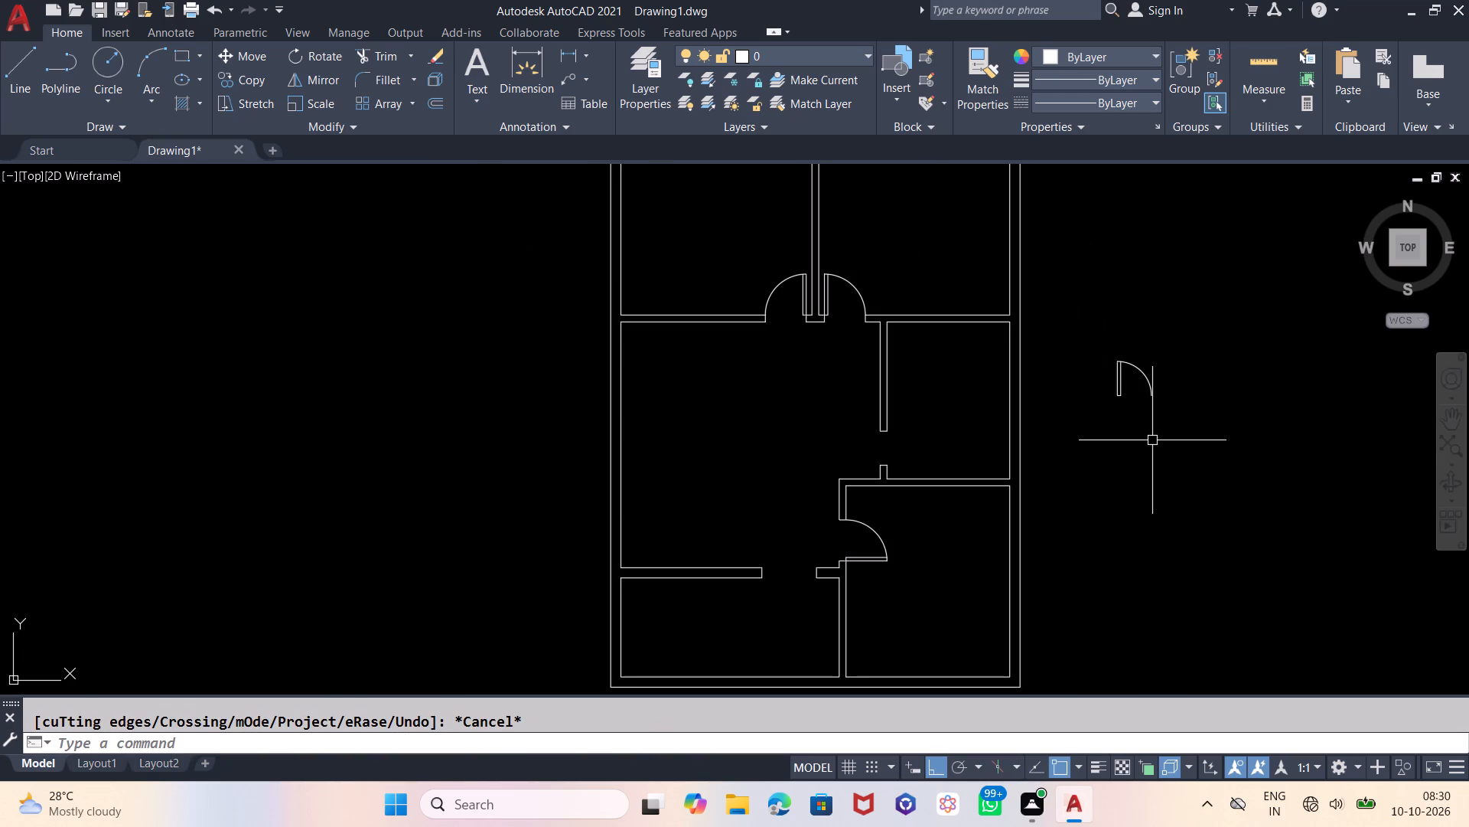
Mirror the new door symbol about a vertical line on its left, keeping the original.
click(1175, 315)
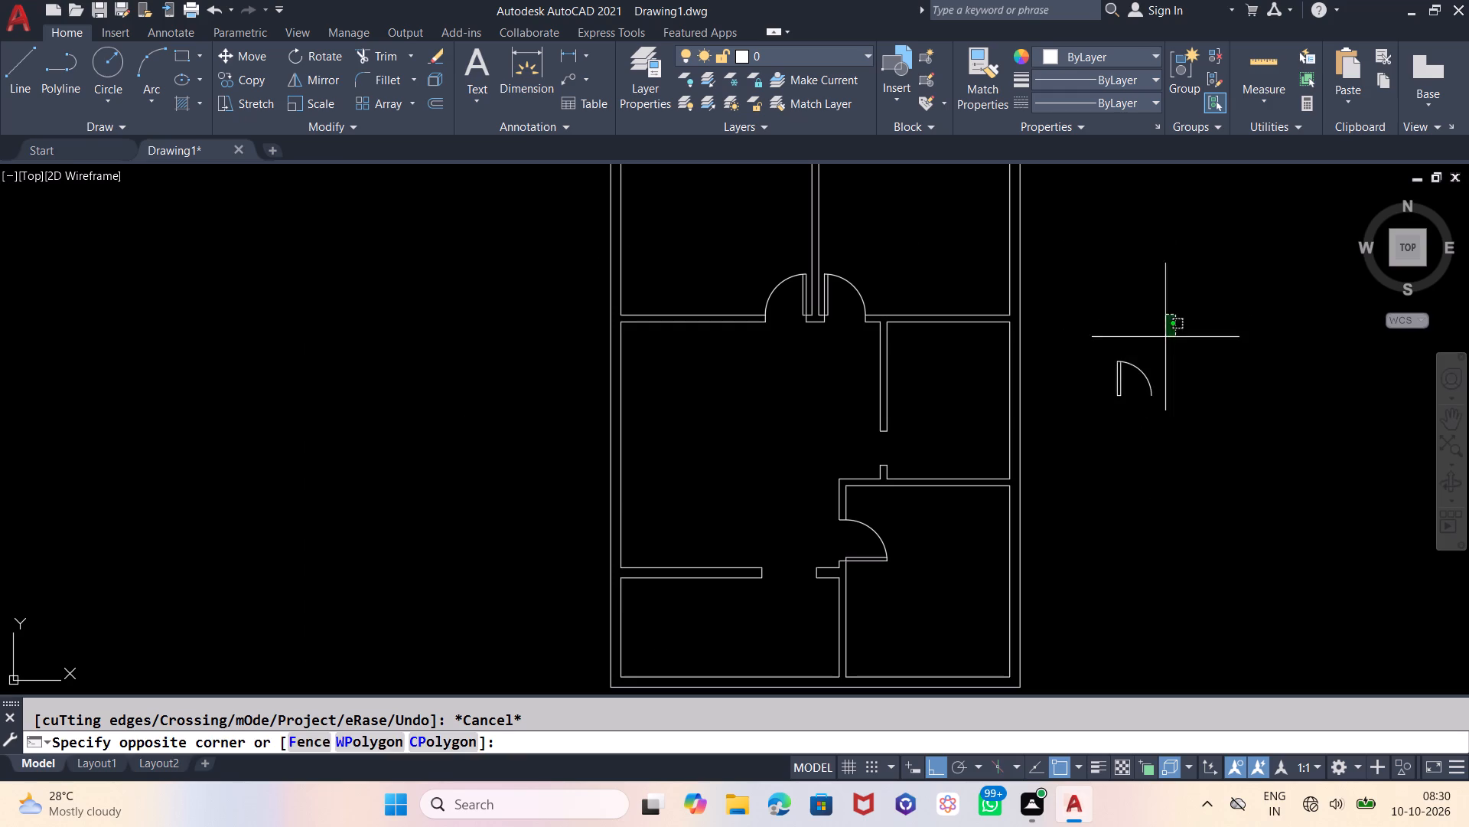
click(1121, 411)
click(1177, 341)
click(1097, 421)
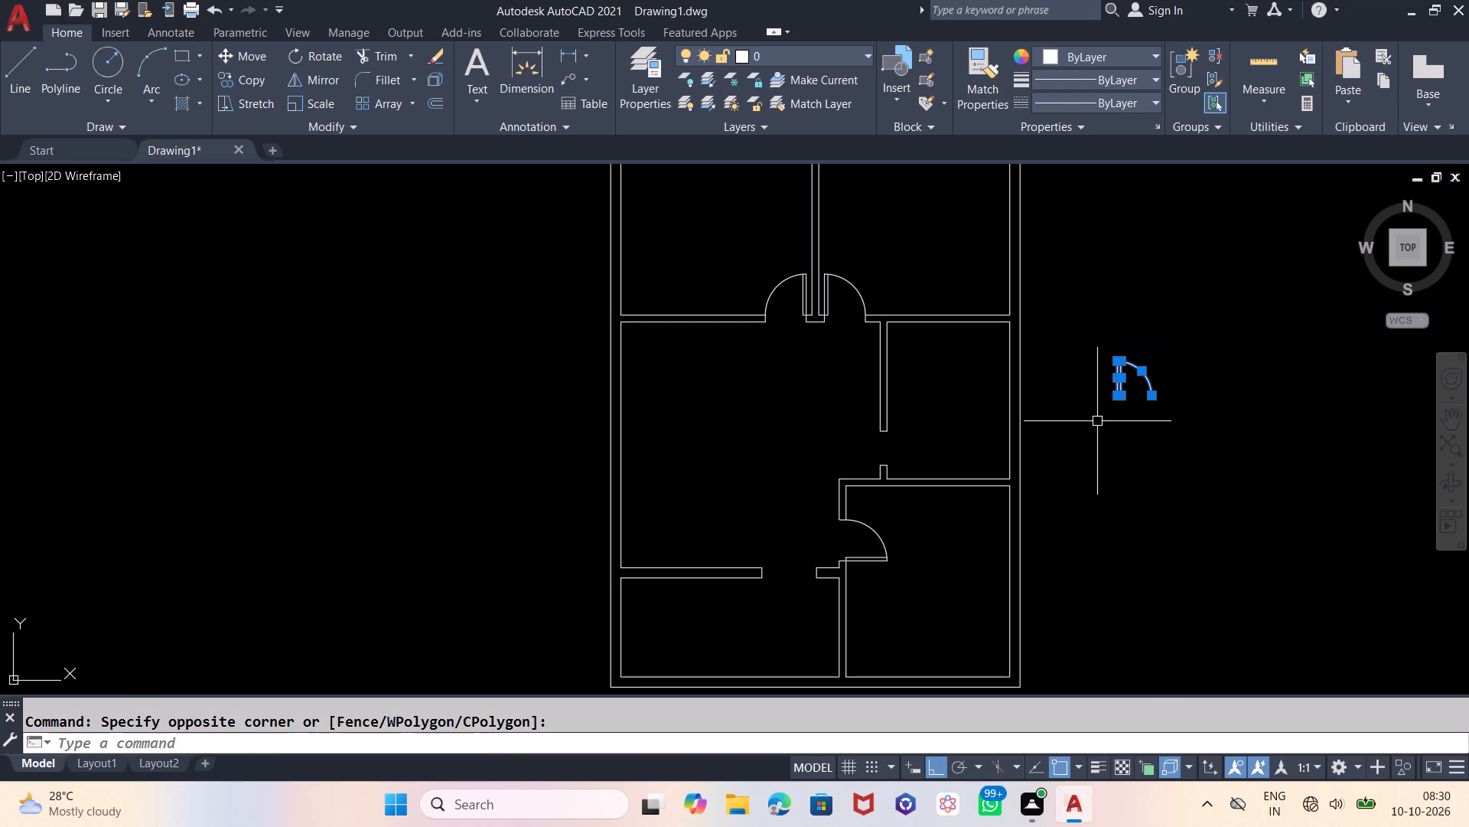
text(mi)
key(Return)
drag(1079, 344, 1092, 423)
click(1101, 445)
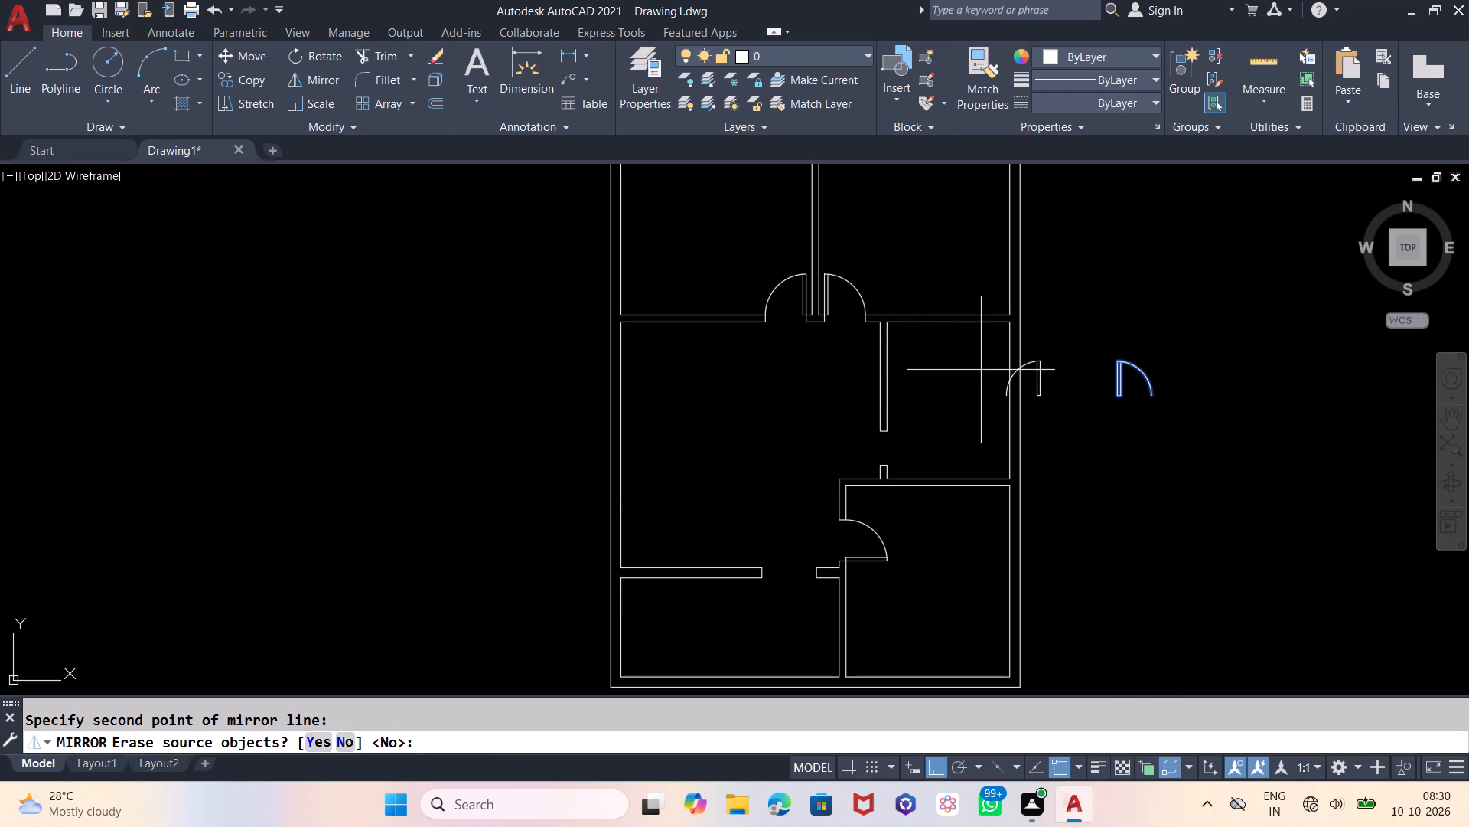
drag(988, 355, 1008, 359)
key(Return)
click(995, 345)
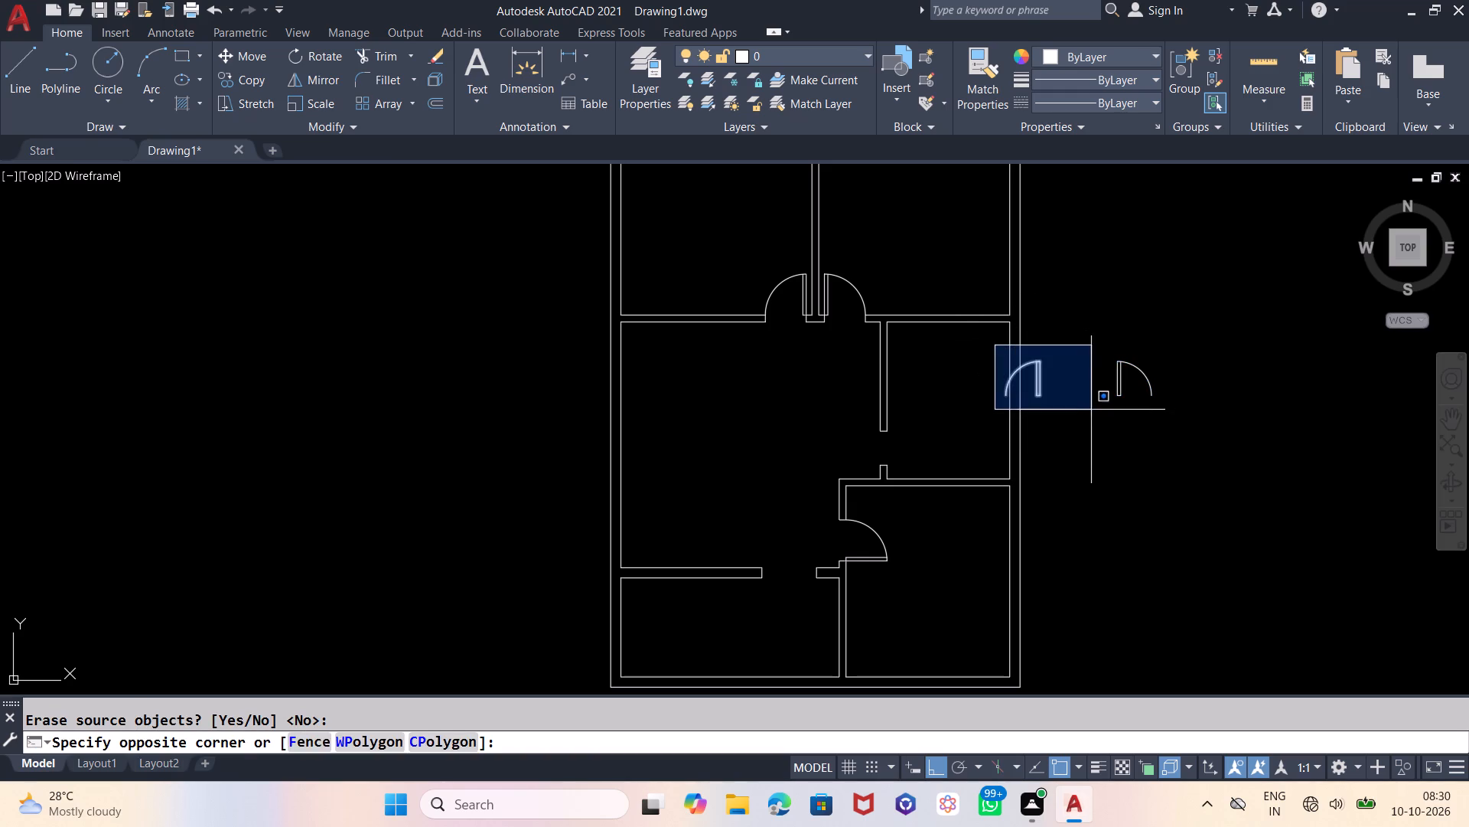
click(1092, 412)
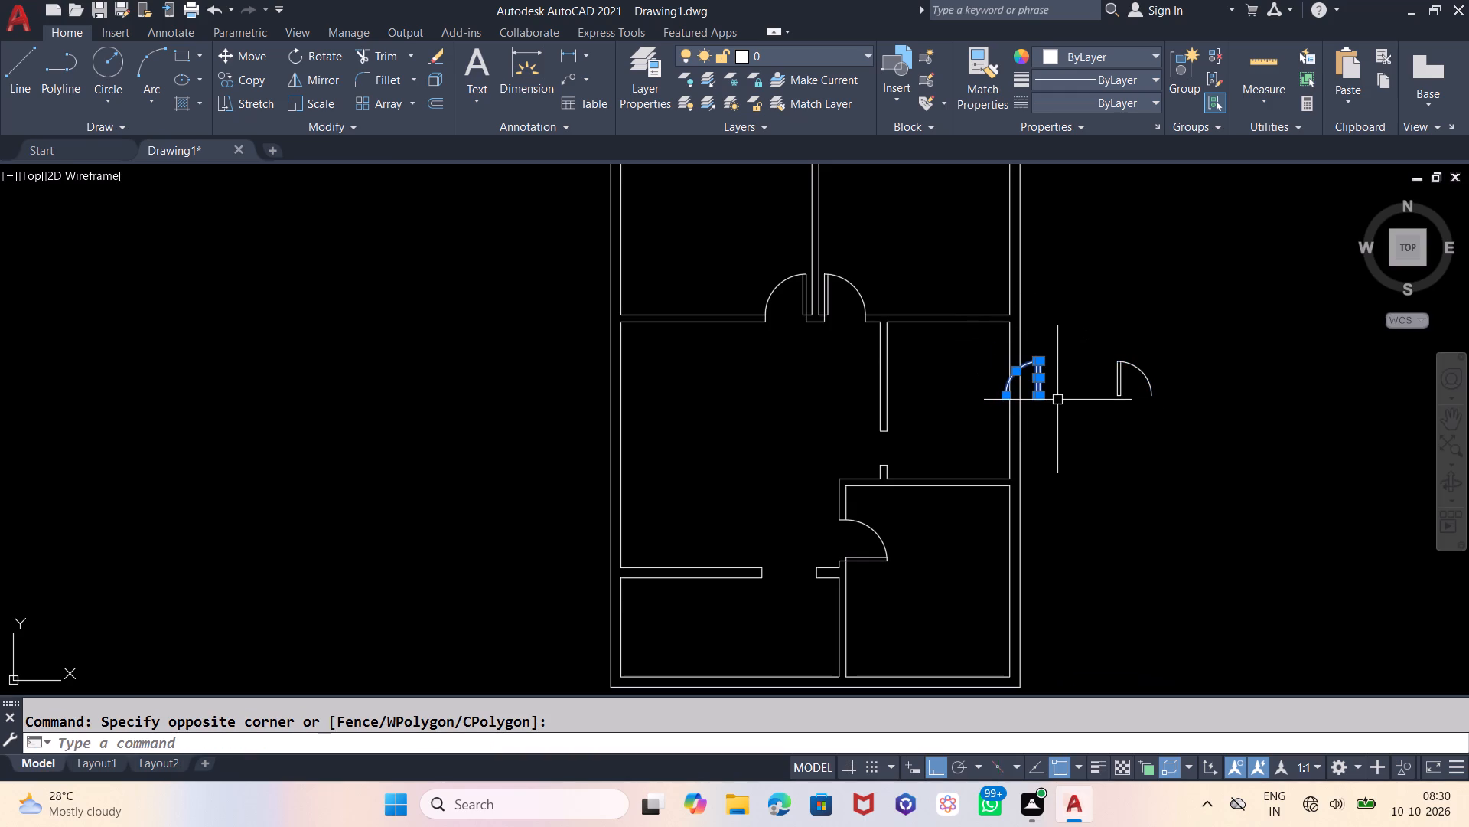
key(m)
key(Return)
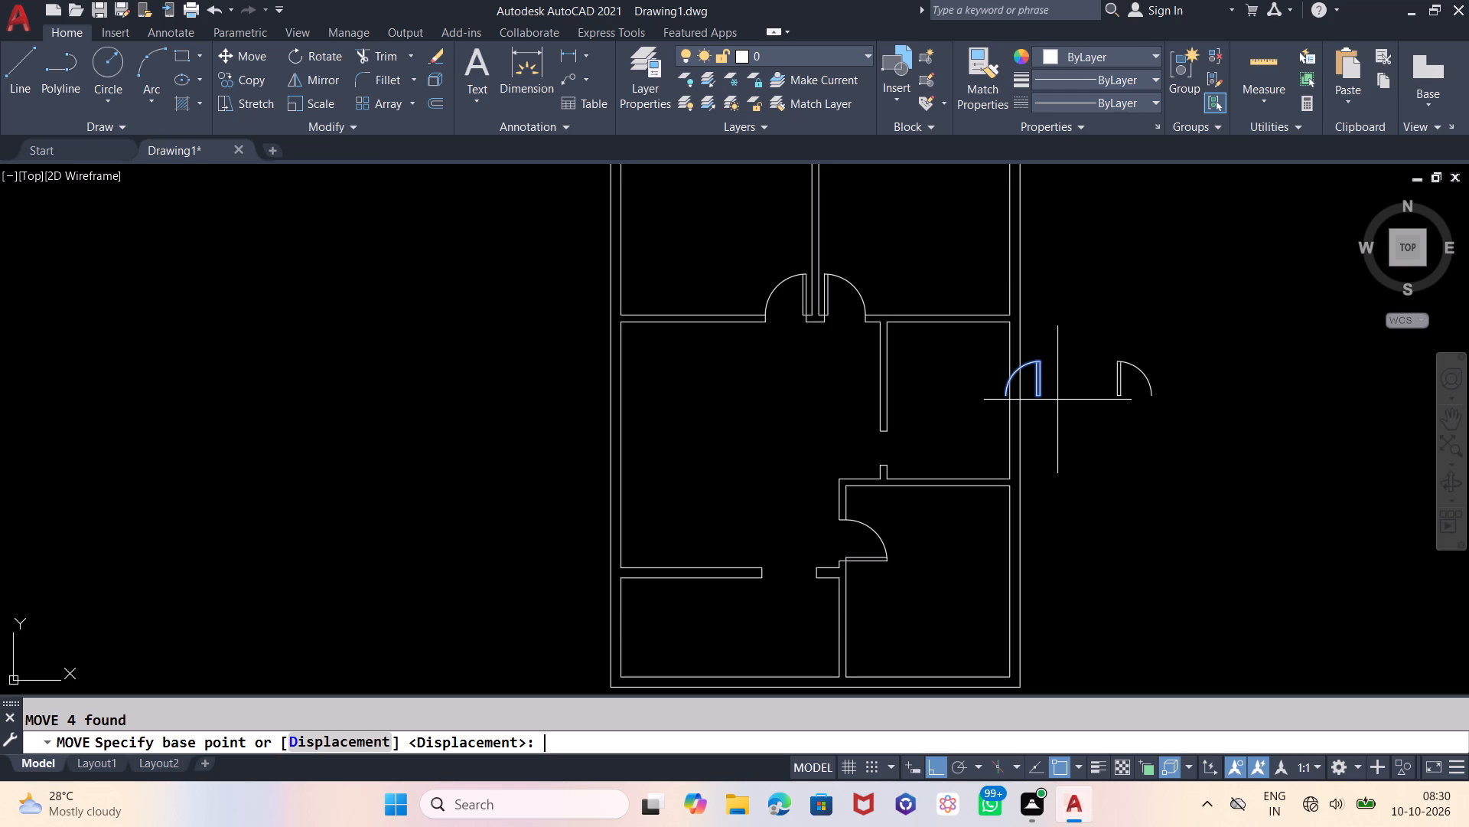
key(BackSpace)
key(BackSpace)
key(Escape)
Rotate the mirrored left-swinging door by 270° about a point just below and to the right of it.
click(997, 354)
click(1069, 431)
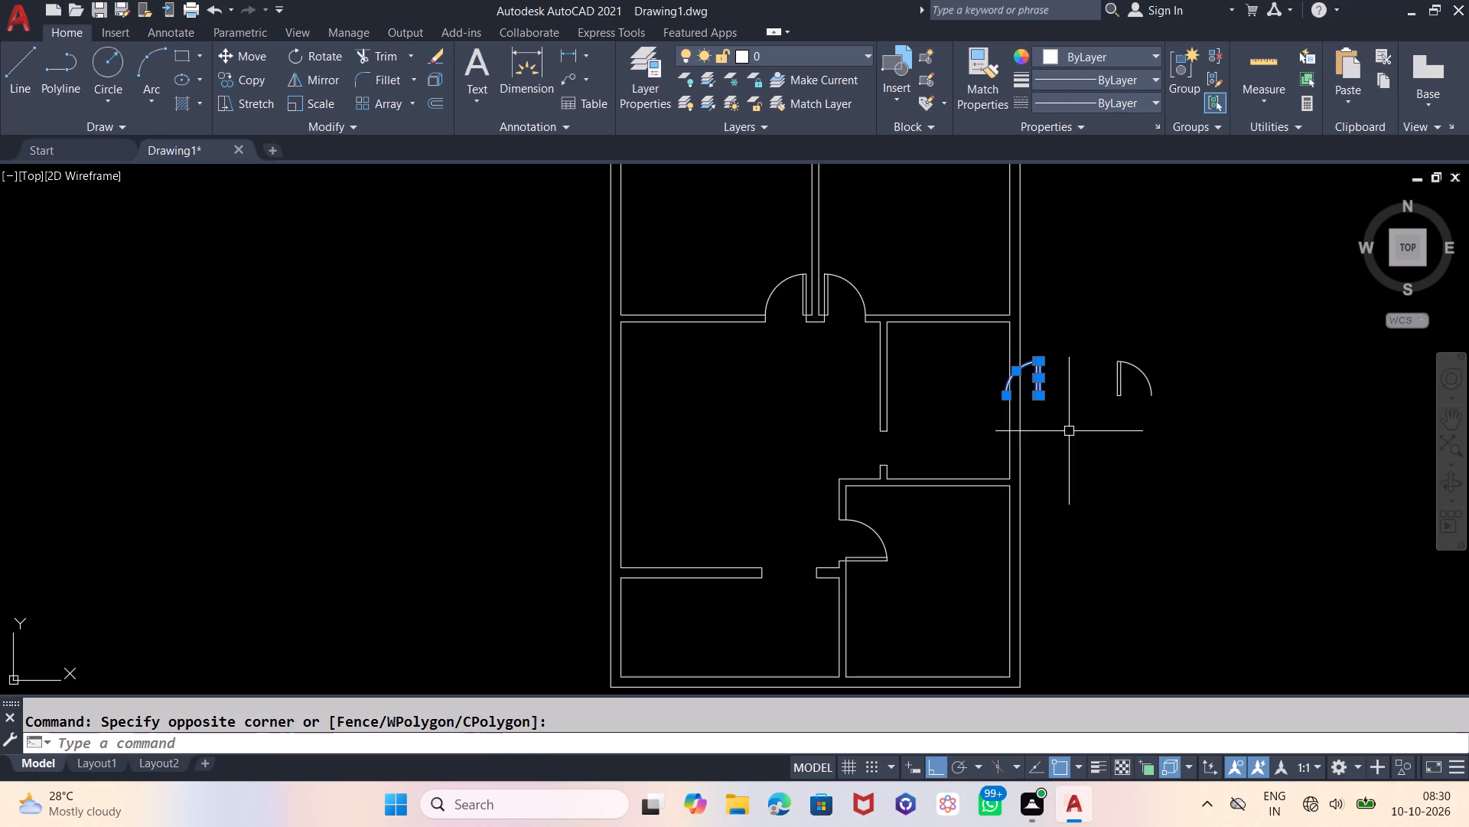
text(ro)
key(Return)
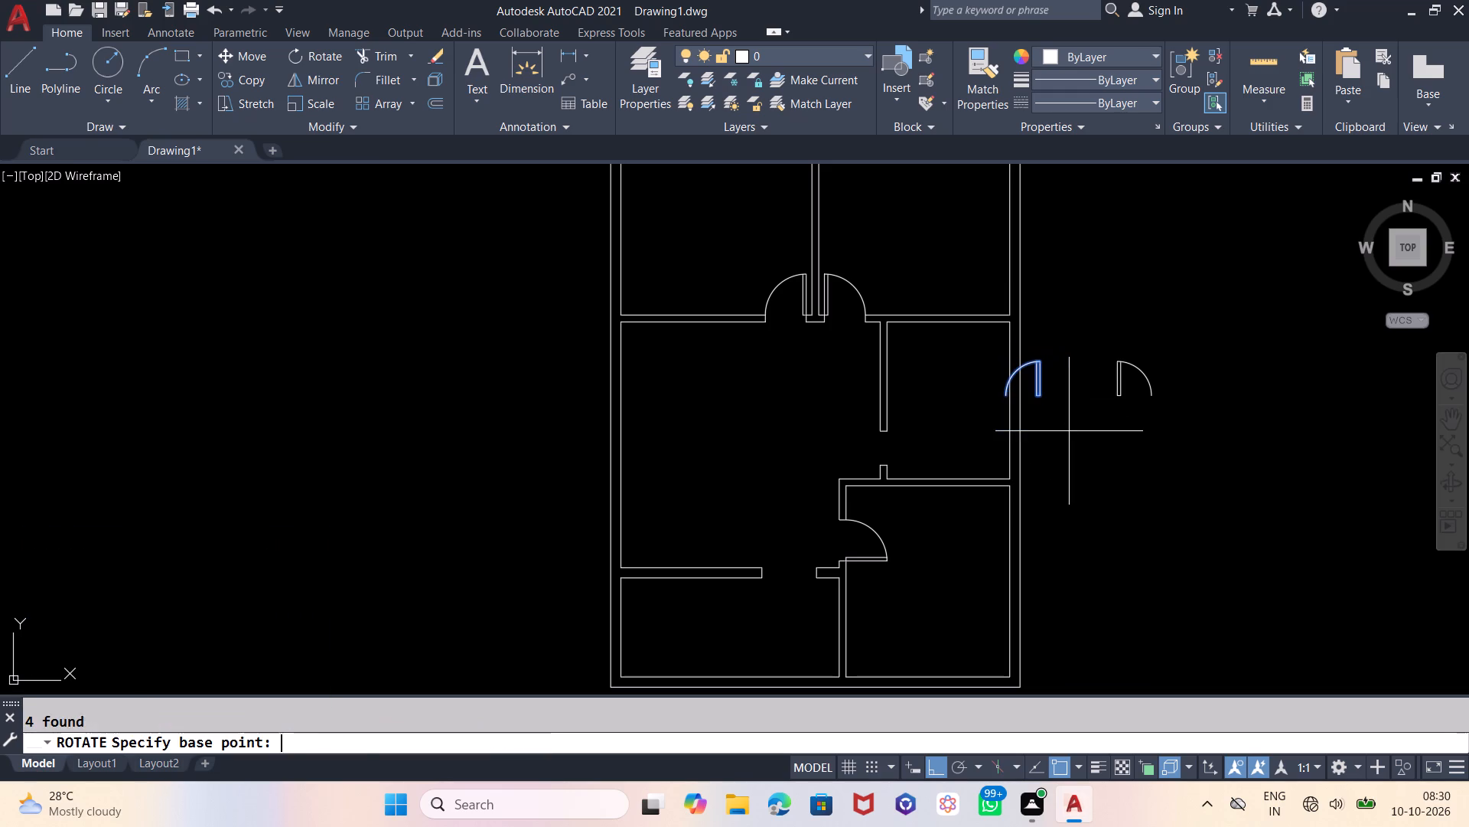
click(1069, 431)
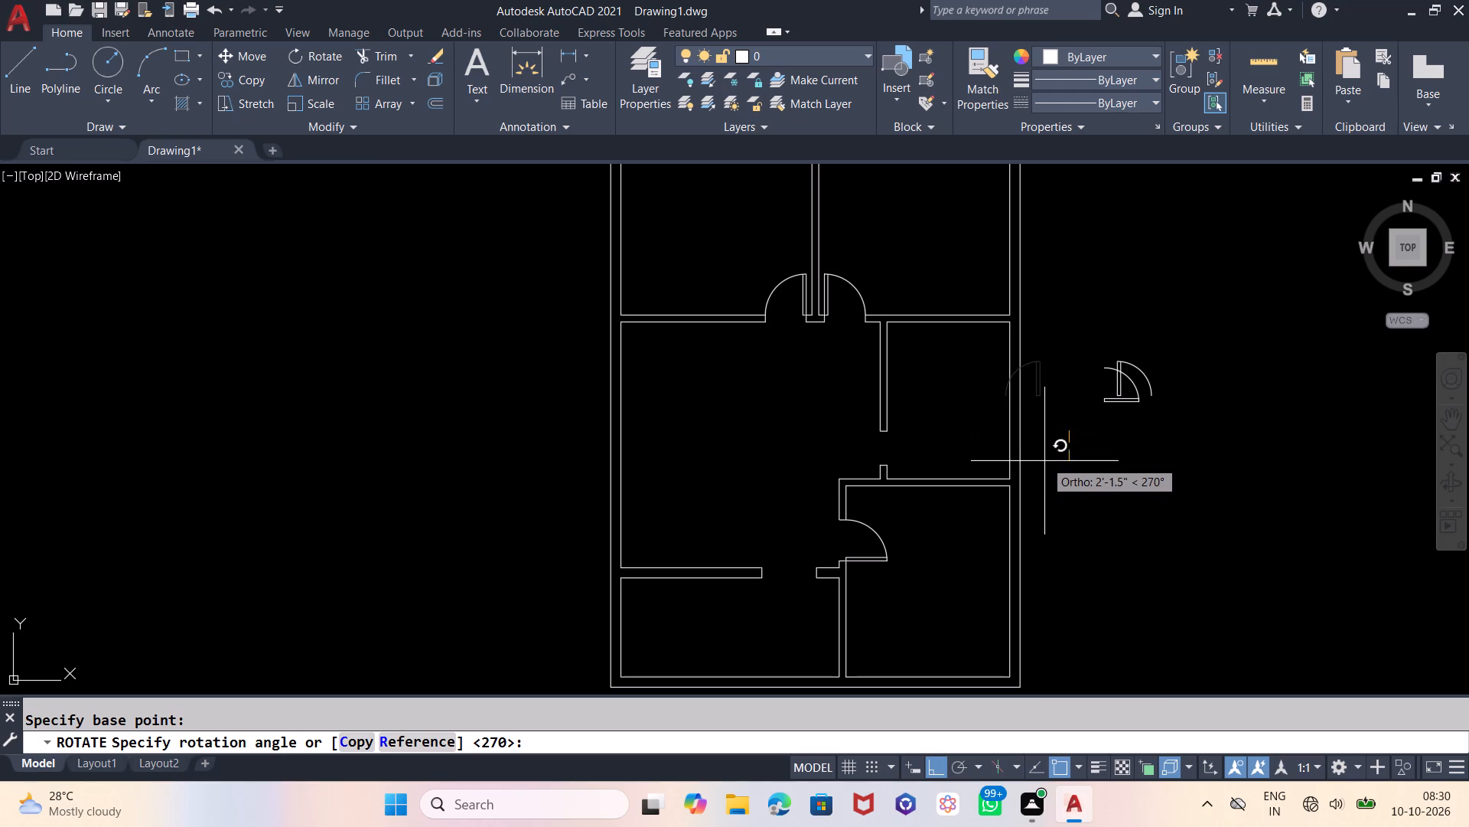
click(1046, 470)
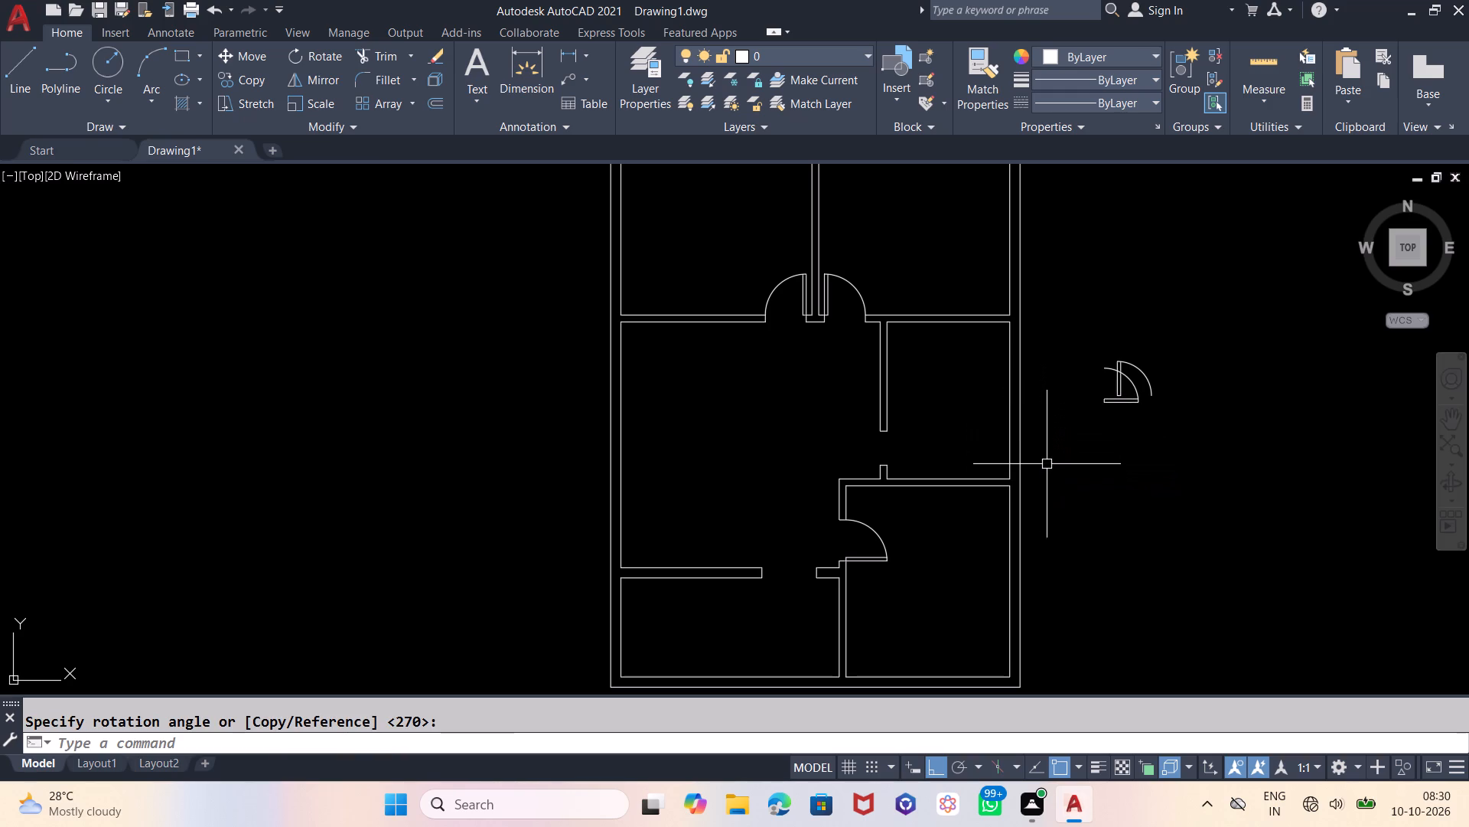
Move only the rotated door symbol by its leaf's lower-left corner onto the lower jamb's right corner in the middle-right room's left wall opening.
click(1084, 353)
click(1140, 411)
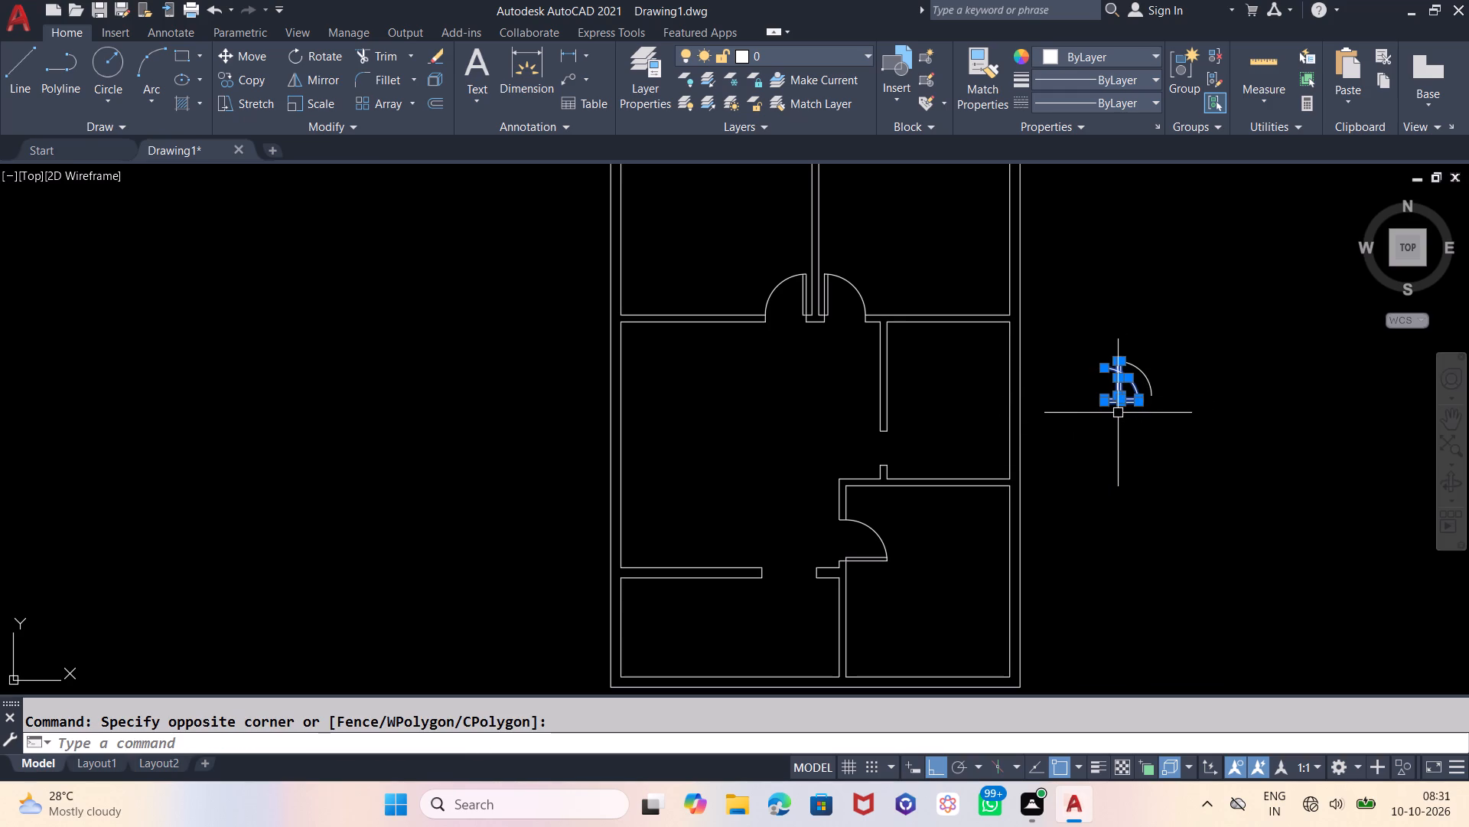
scroll(1117, 400, up, 2)
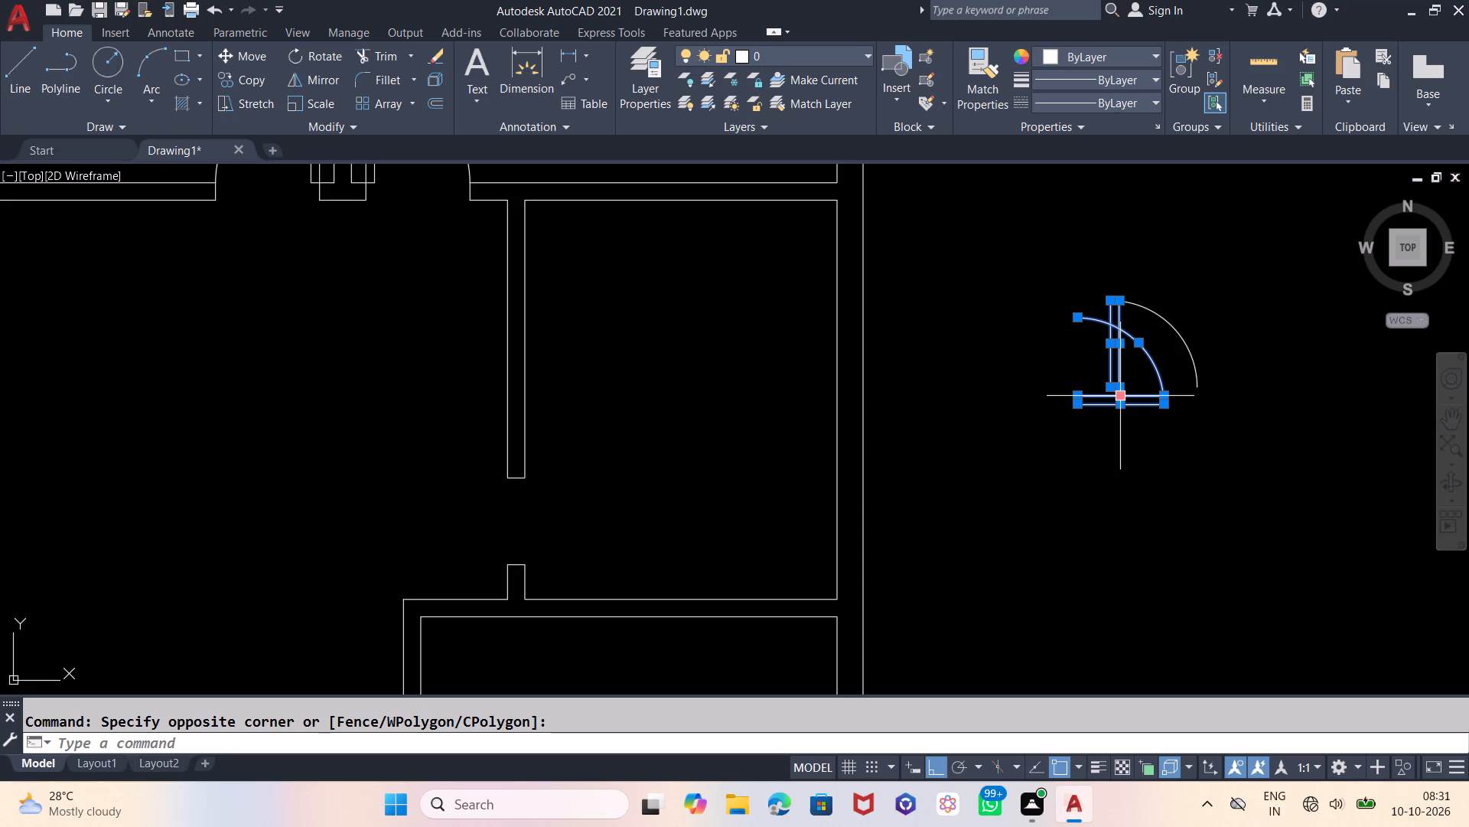
shift+click(1112, 312)
shift+click(1120, 317)
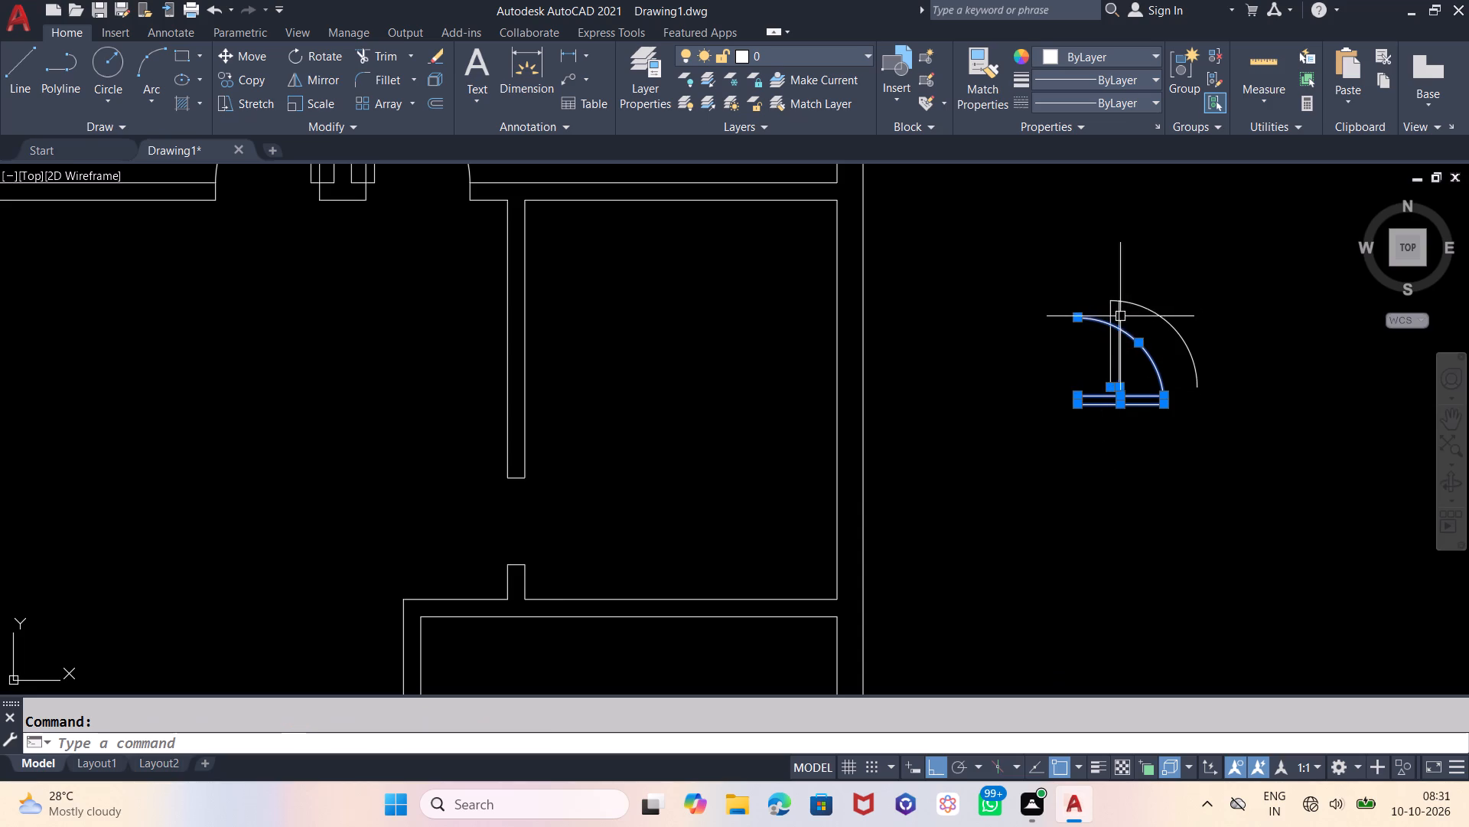
shift+scroll(1088, 387, up, 3)
shift+click(1181, 385)
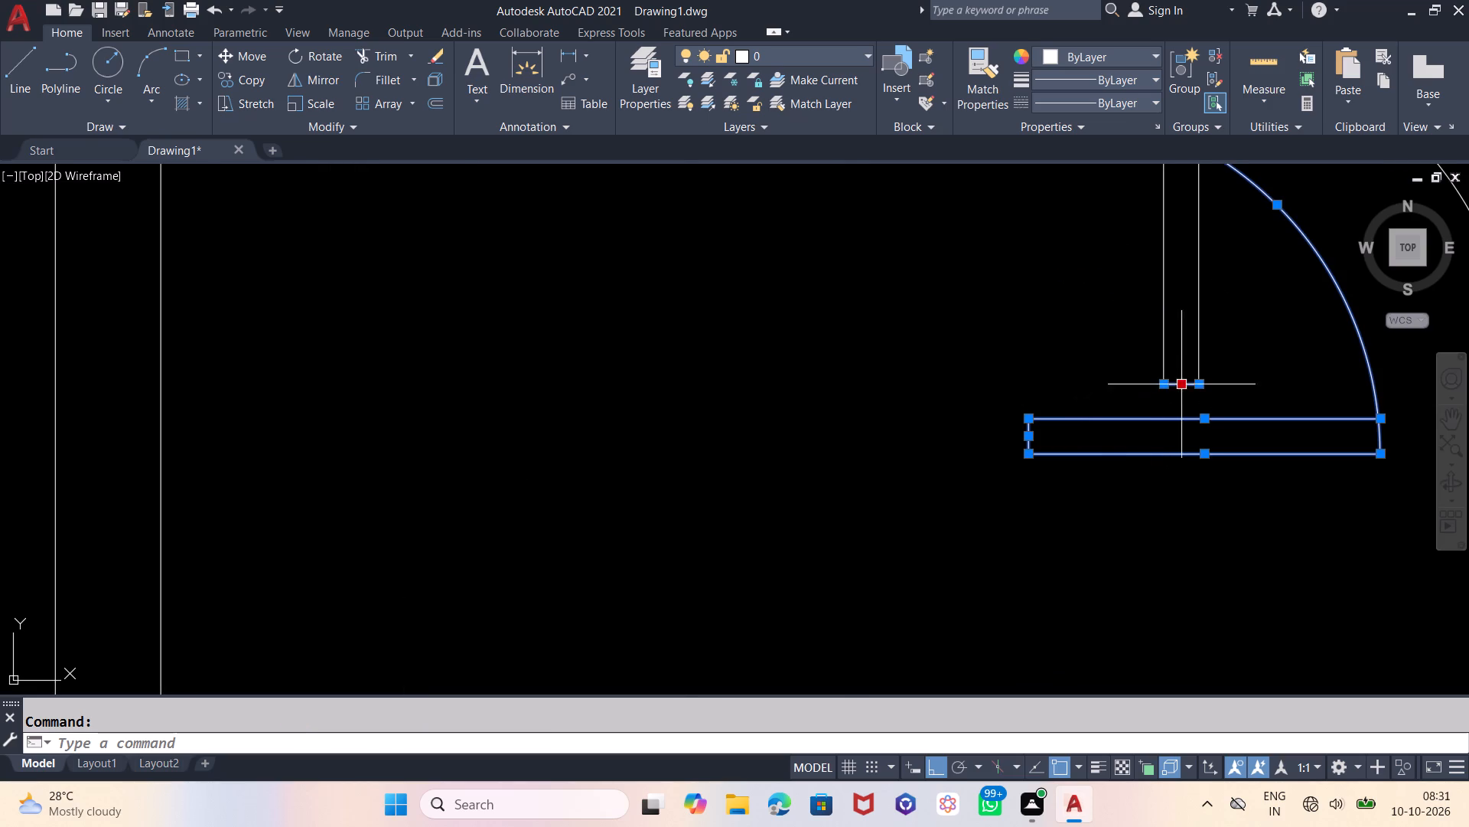
shift+click(1191, 387)
scroll(1190, 540, down, 1)
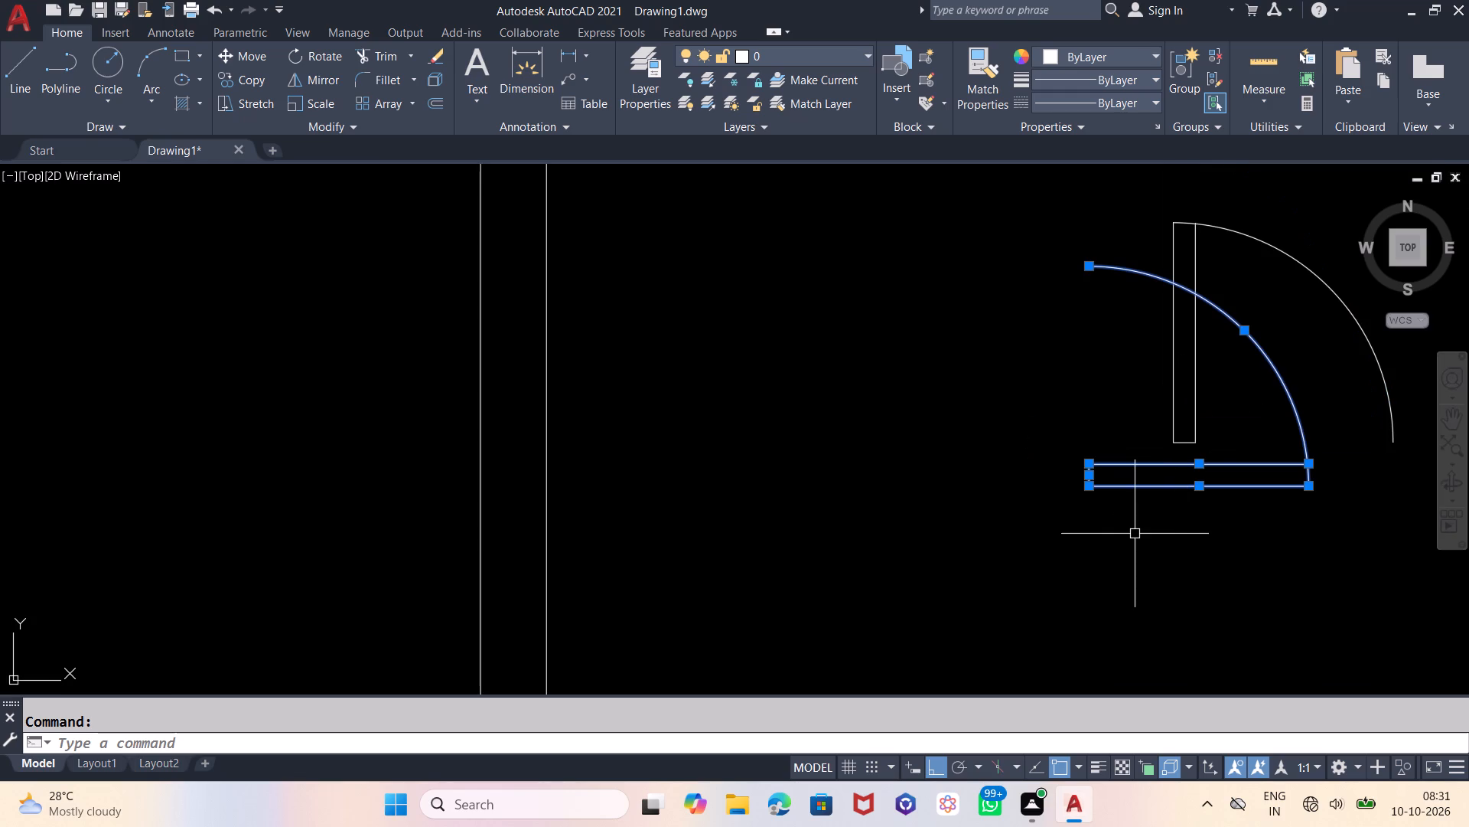
key(m)
key(Return)
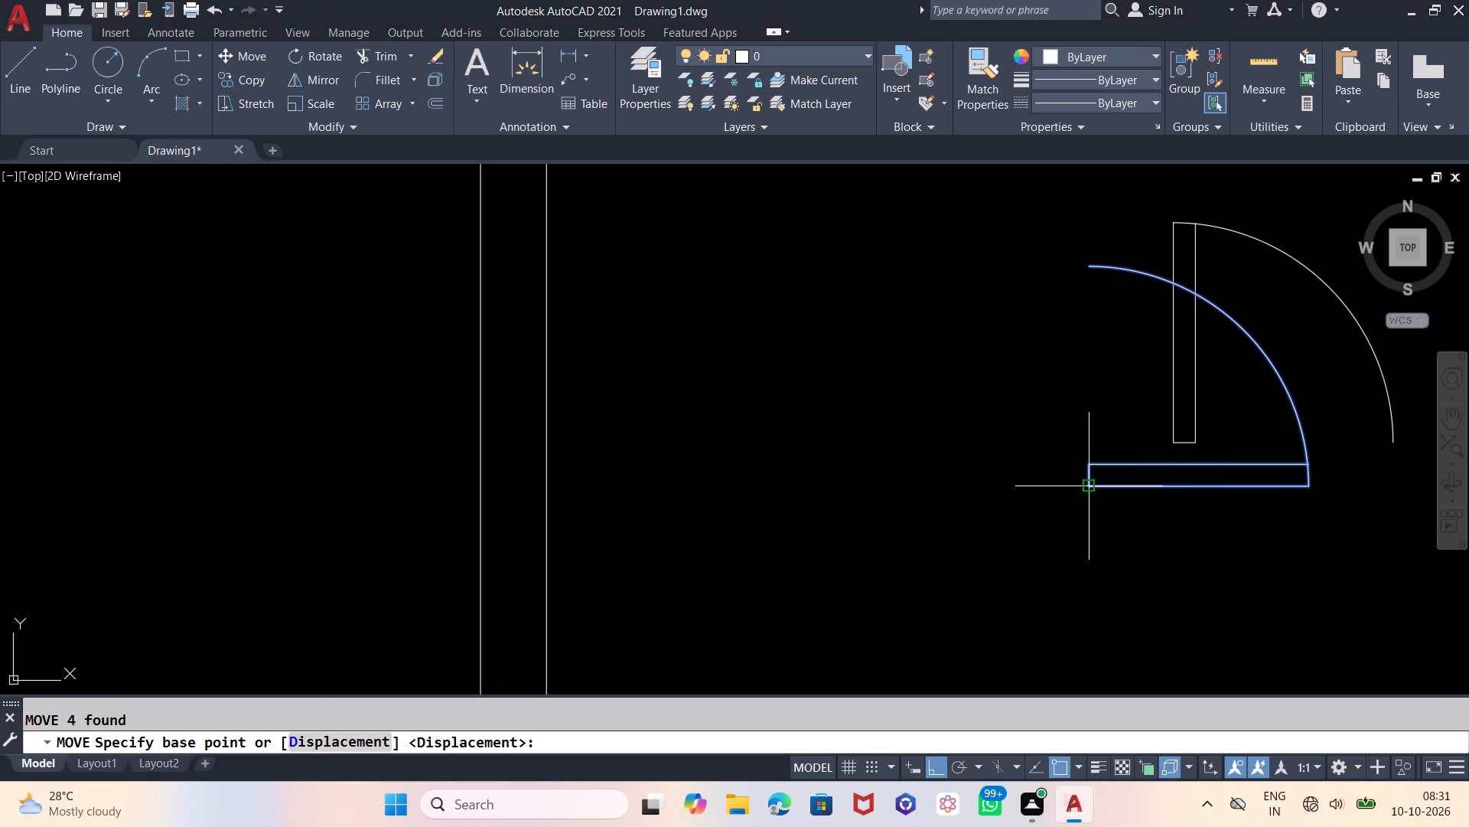
click(1084, 484)
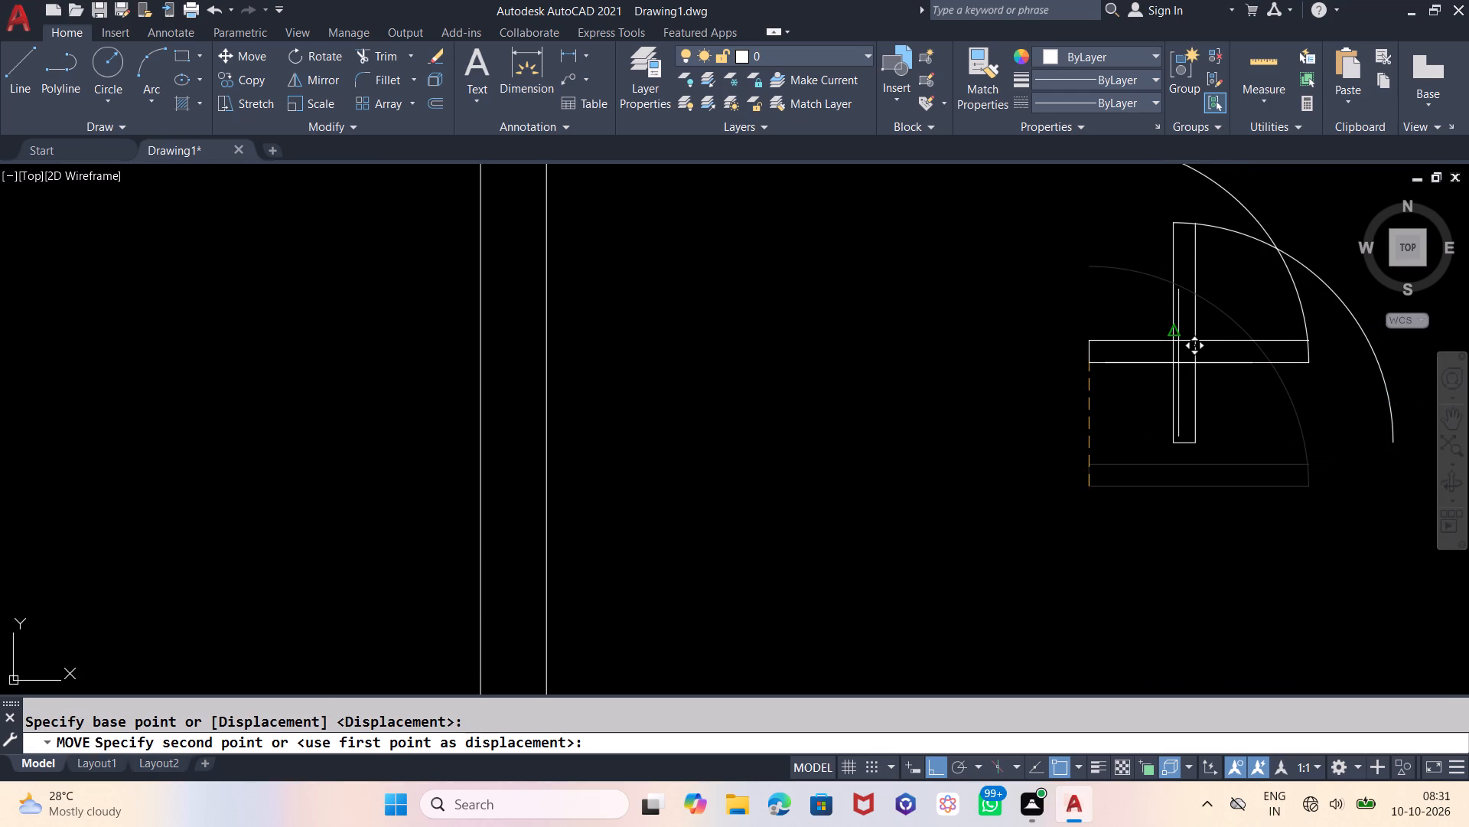
key(F8)
scroll(1178, 364, down, 3)
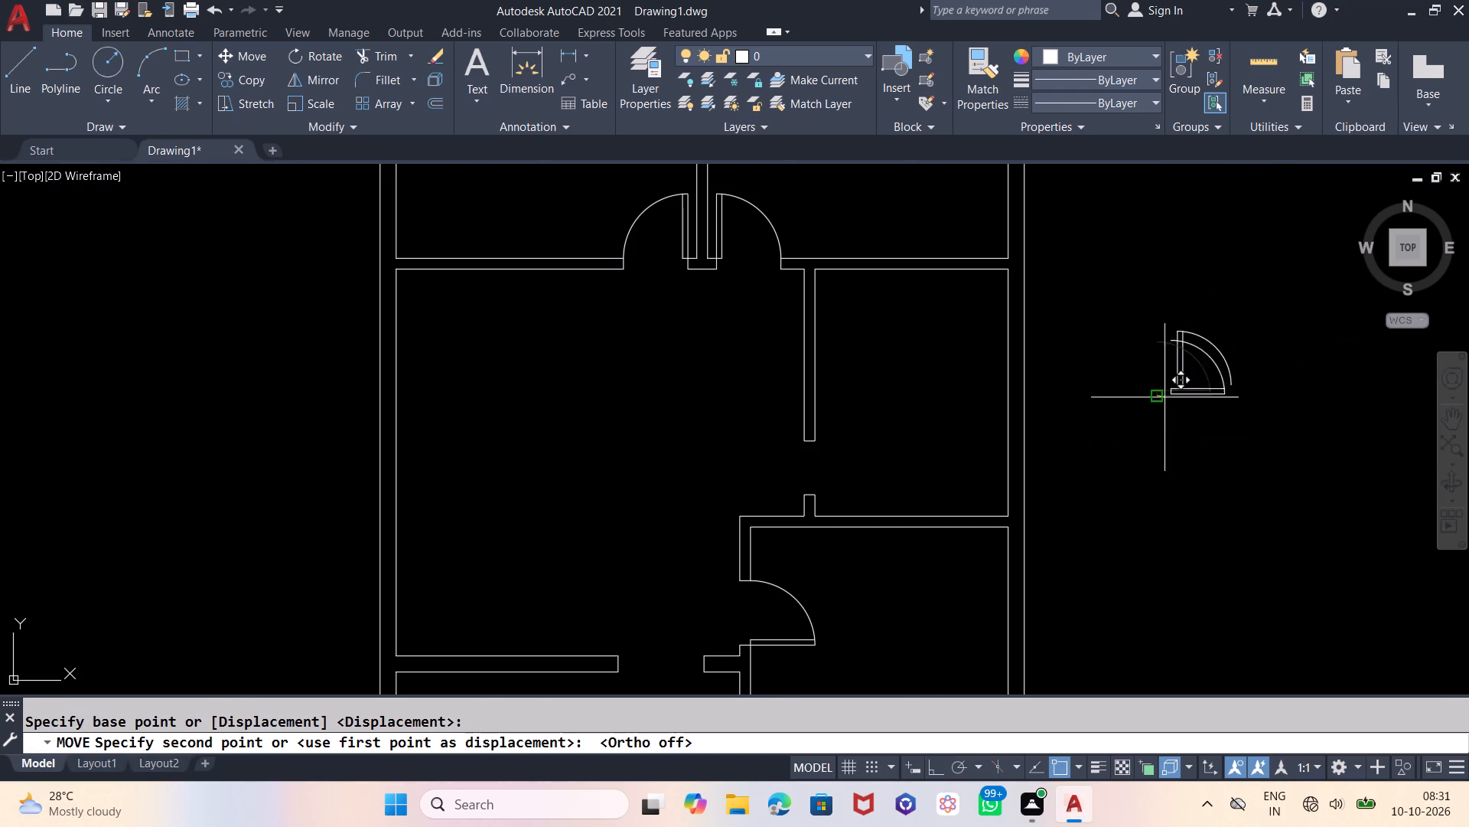
scroll(821, 488, up, 3)
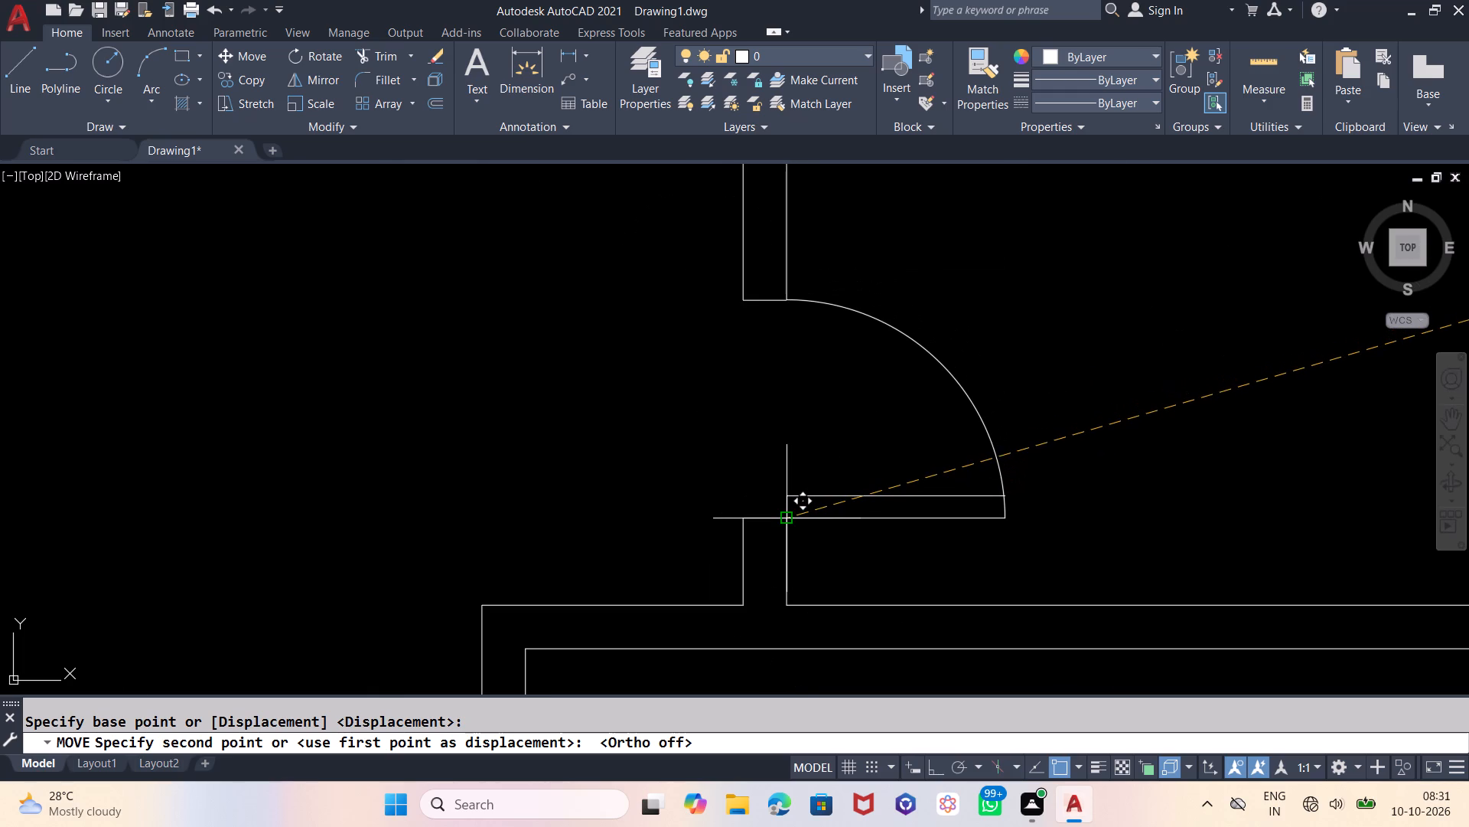
click(785, 516)
scroll(801, 427, down, 3)
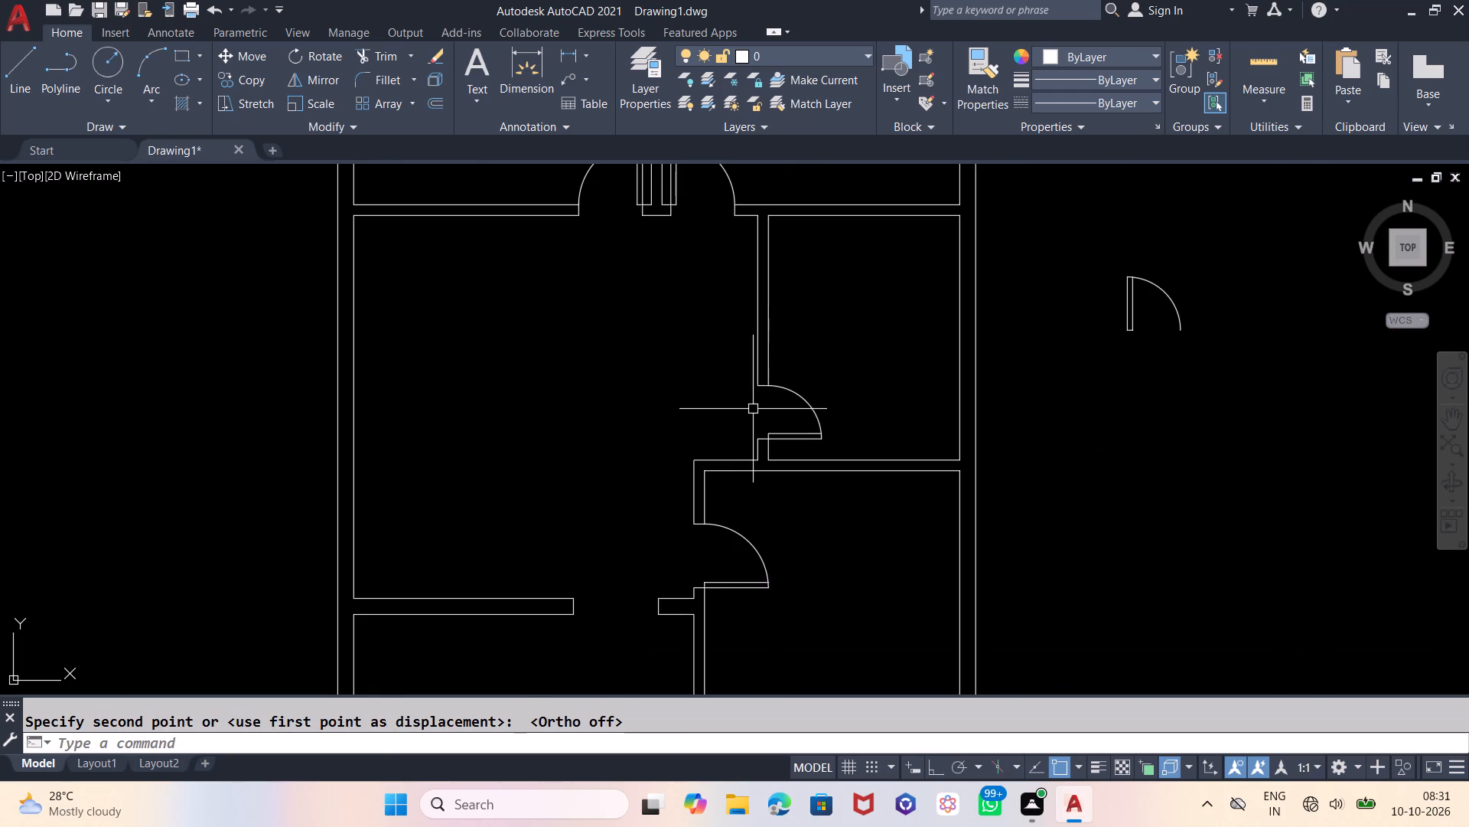
scroll(780, 420, down, 1)
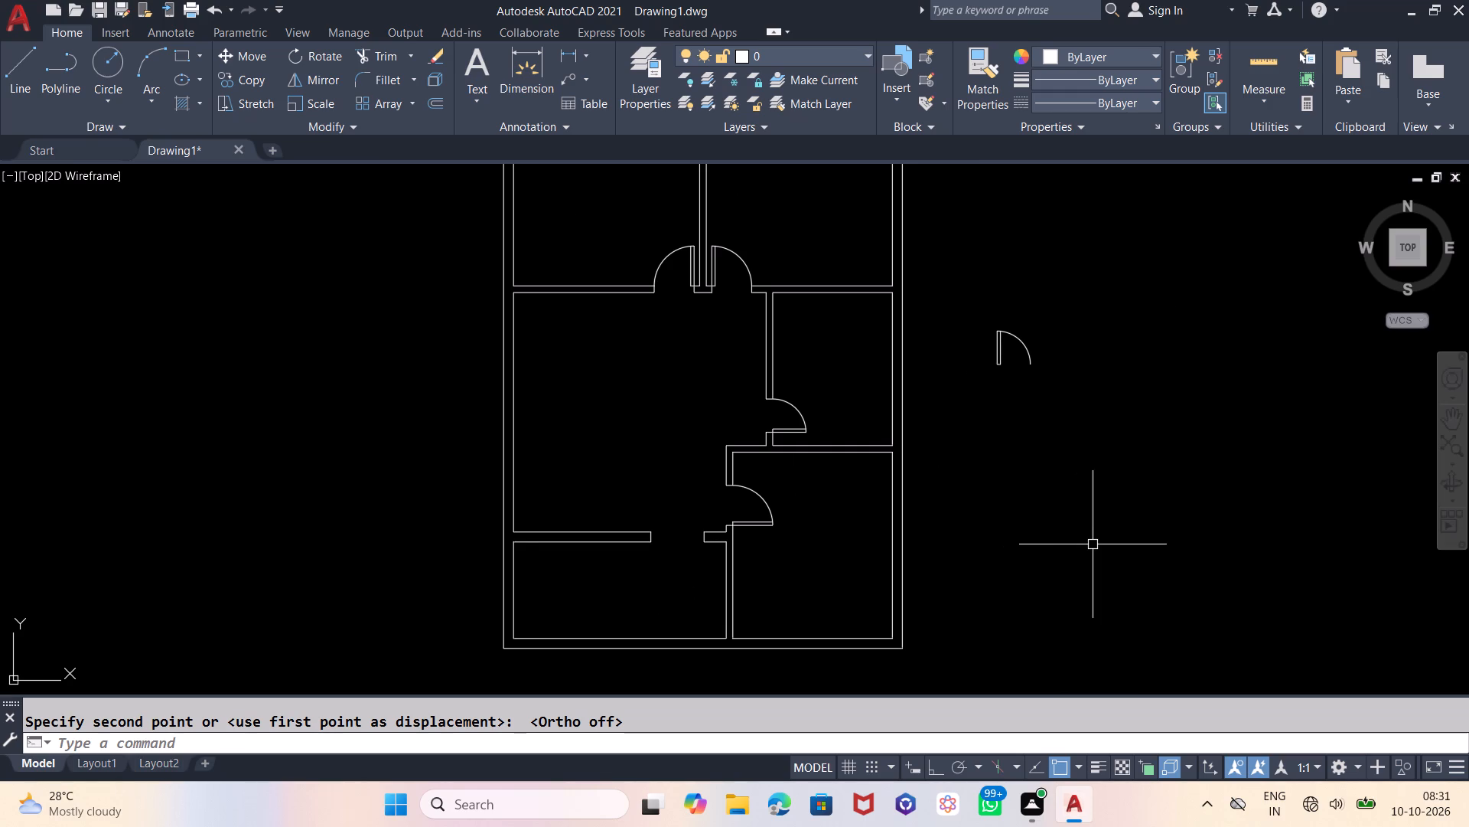
Erase the leftover upright door symbol outside the plan's right wall.
click(1061, 320)
click(977, 384)
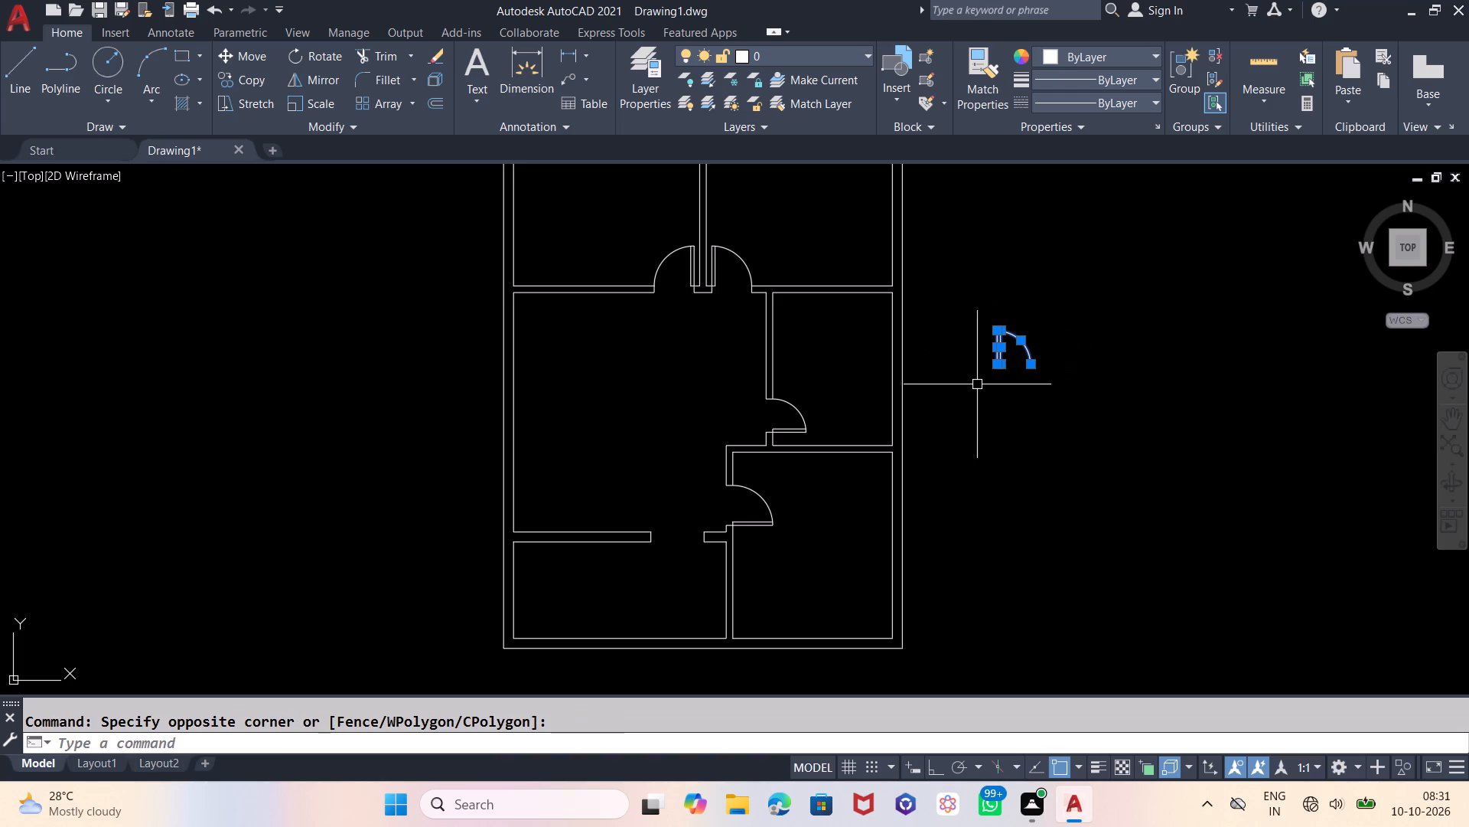
key(Delete)
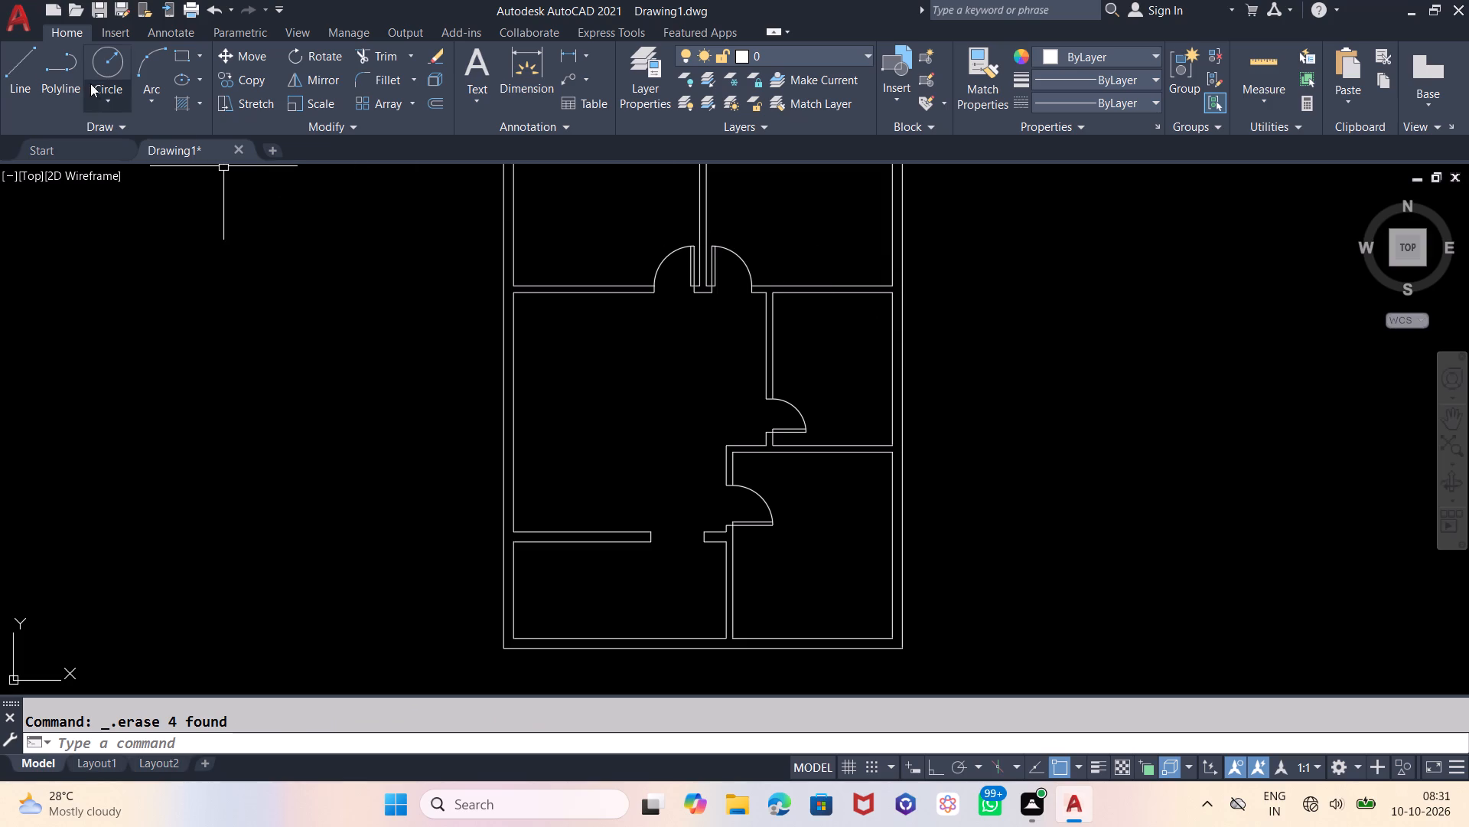
Draw a 24" vertical line downward and a connected 24" horizontal line to the right, in the empty space right of the plan.
click(7, 59)
click(1125, 313)
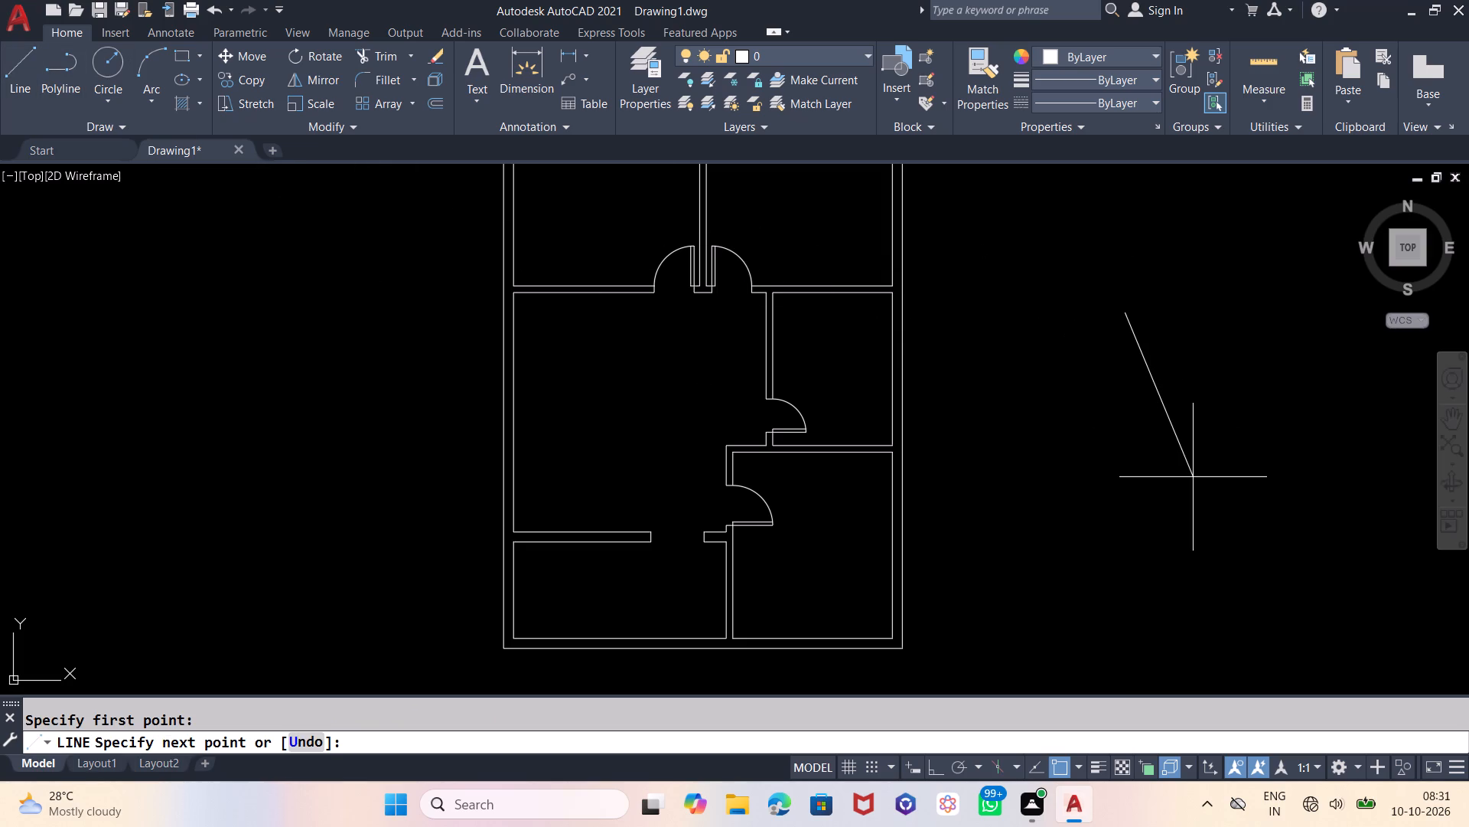
key(F8)
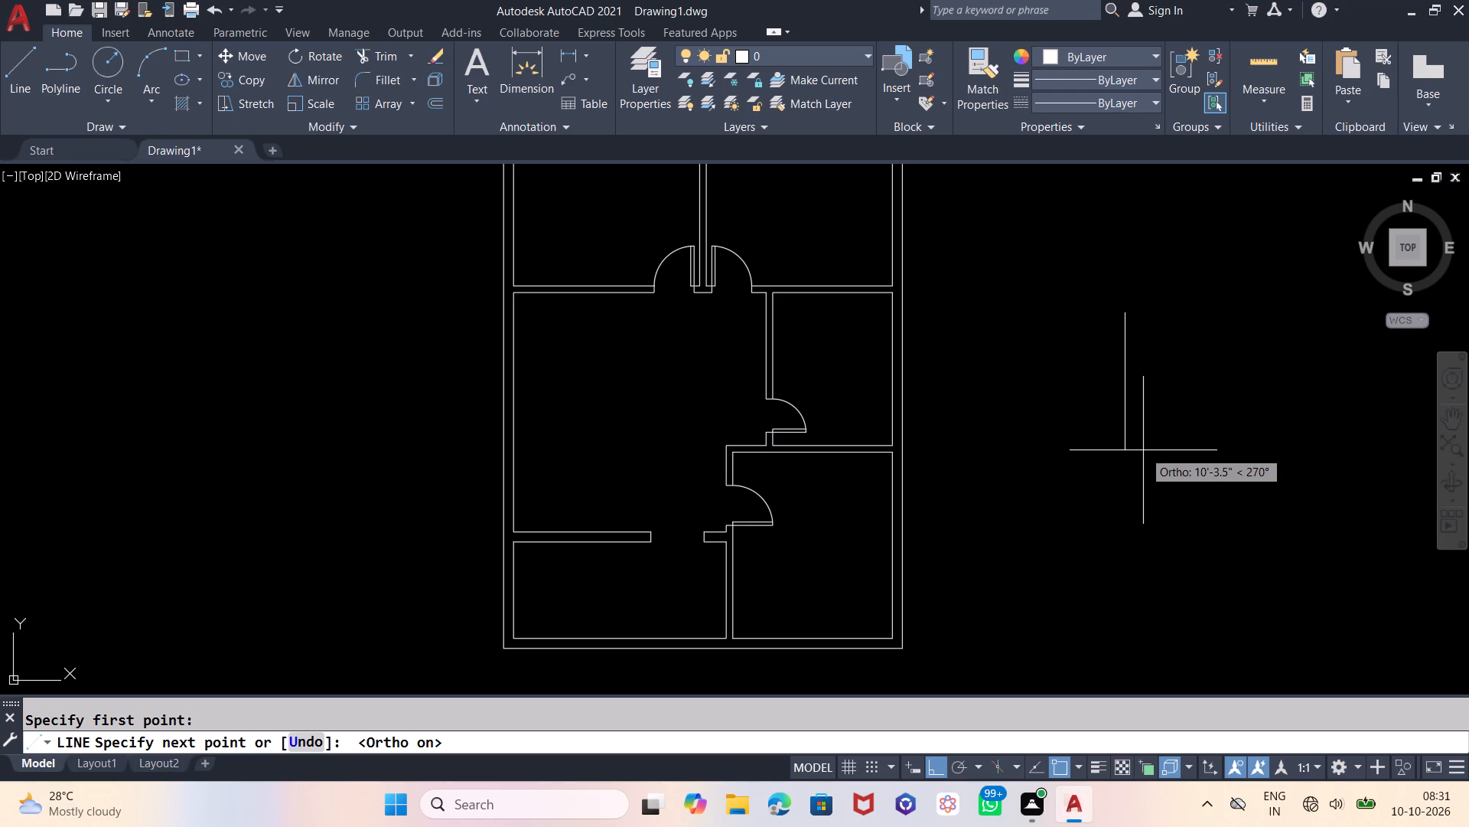
text(24)
key(Return)
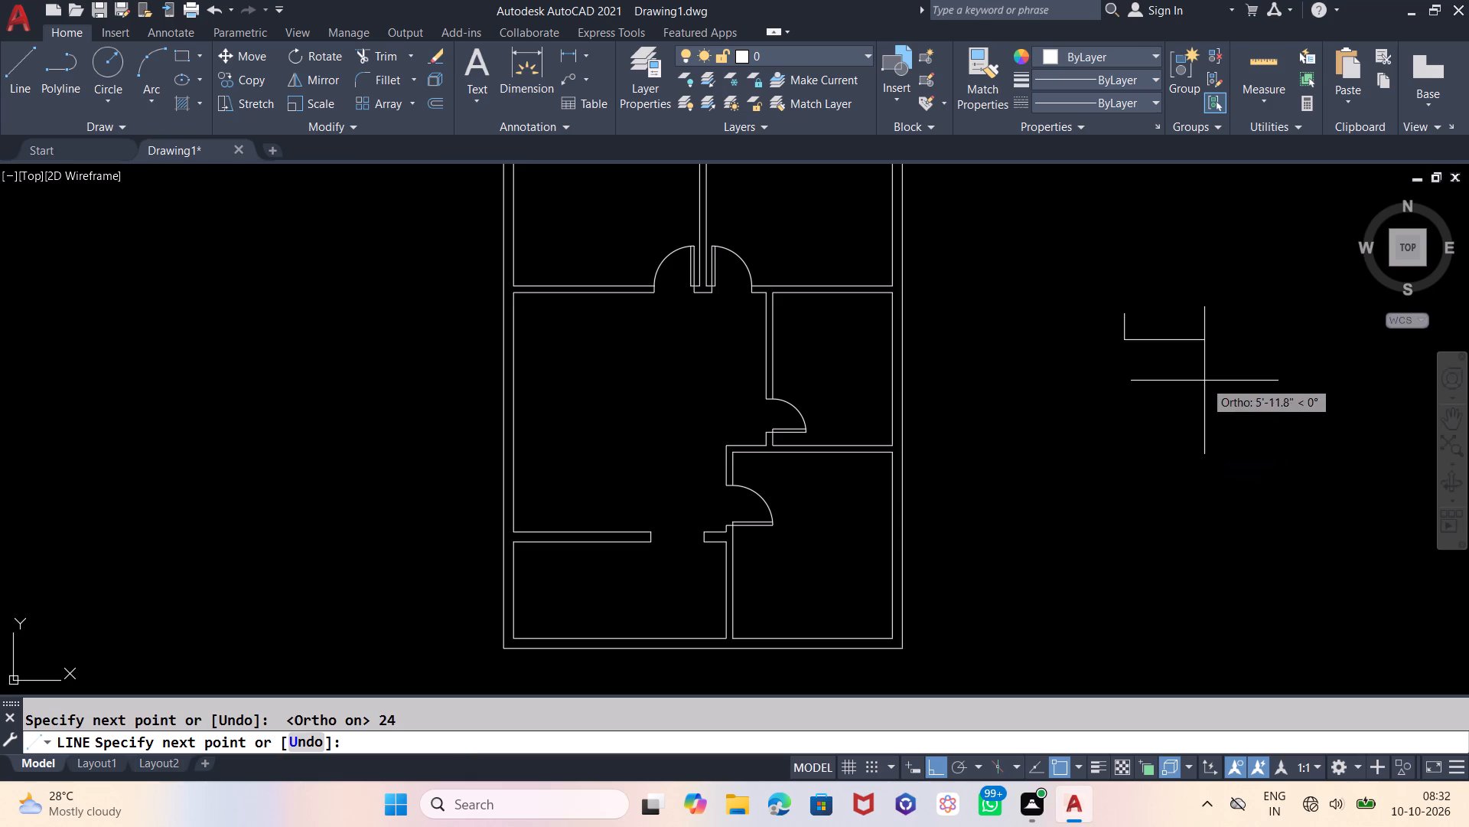
key(2)
key(4)
key(Return)
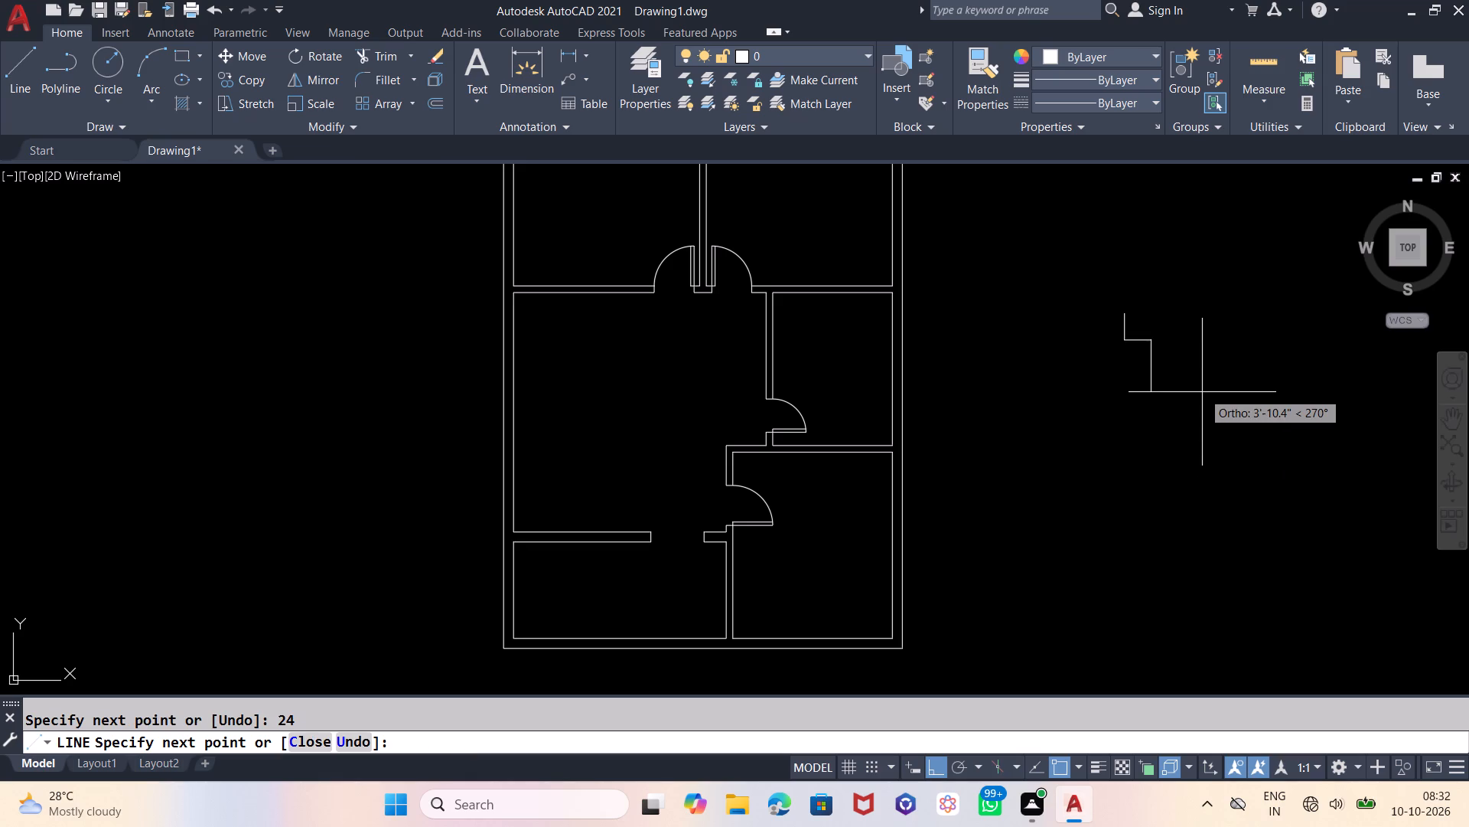
key(Escape)
Offset the new vertical line 3" to its right to form the door leaf.
key(o)
key(Return)
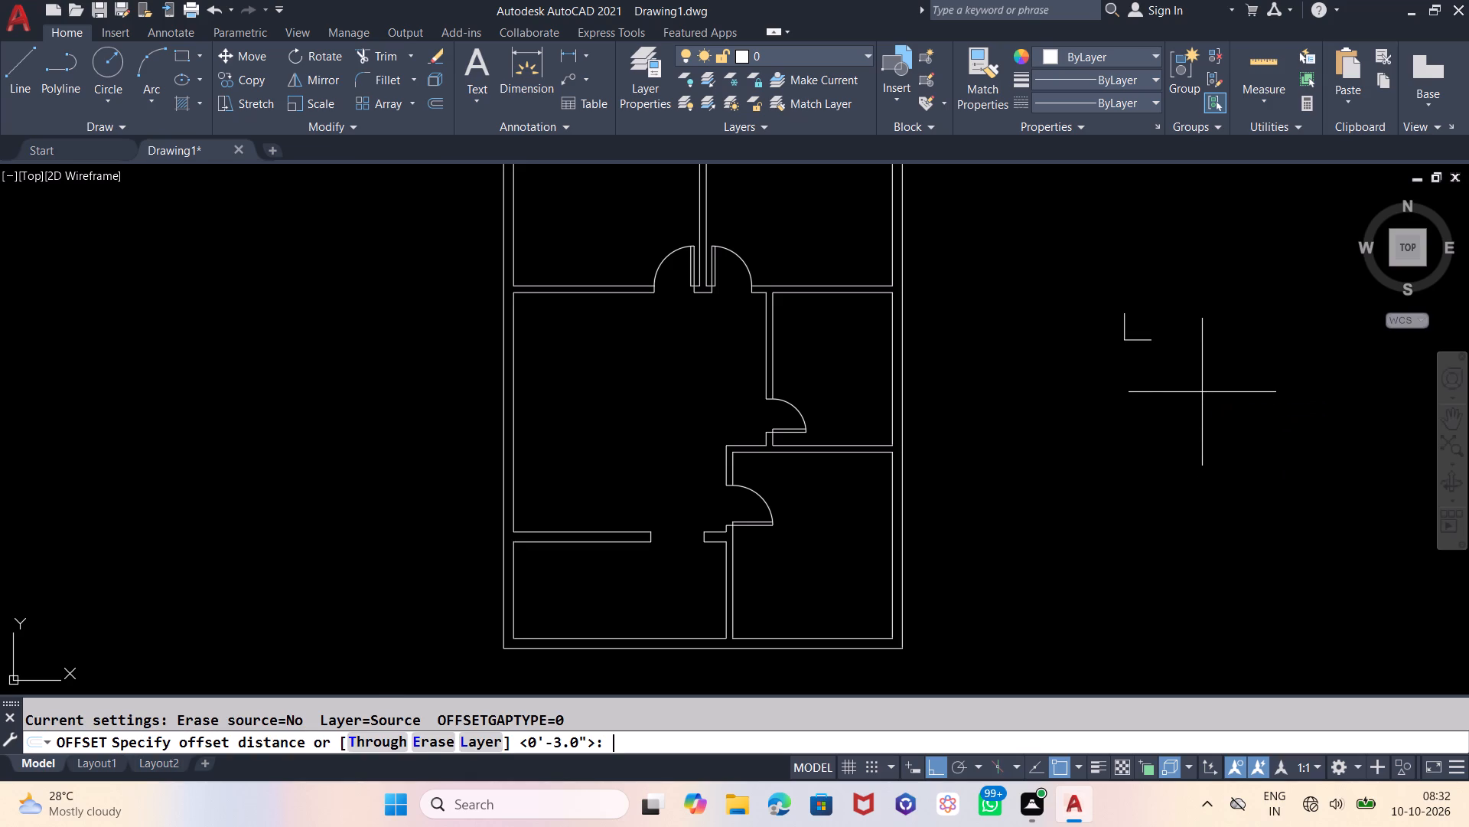
key(3)
key(Return)
scroll(1130, 319, up, 3)
click(1086, 348)
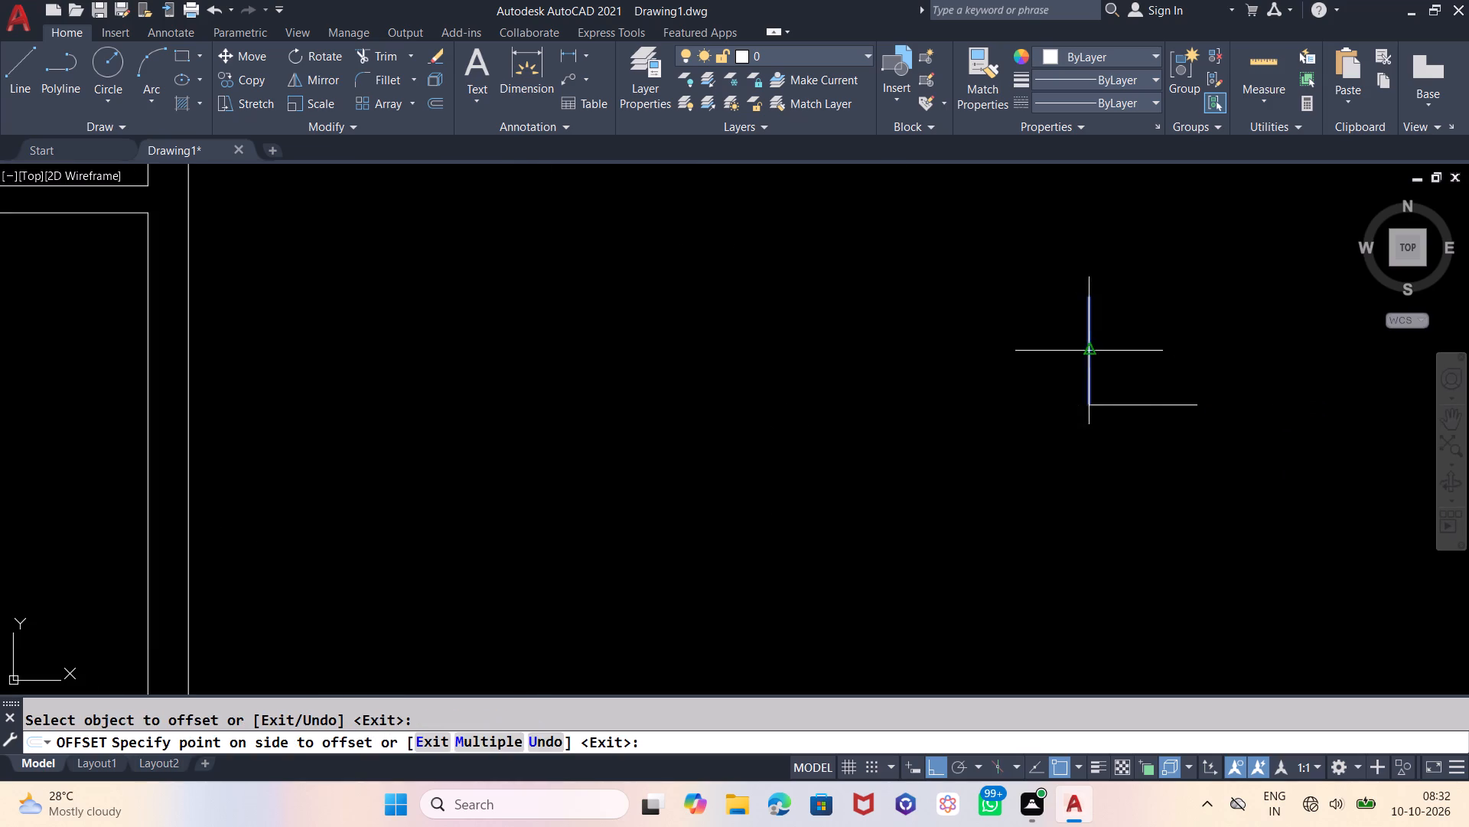
click(1149, 345)
key(Escape)
Draw the swing arc from the horizontal line's right end to the outer vertical line's top, centred on their shared corner.
key(a)
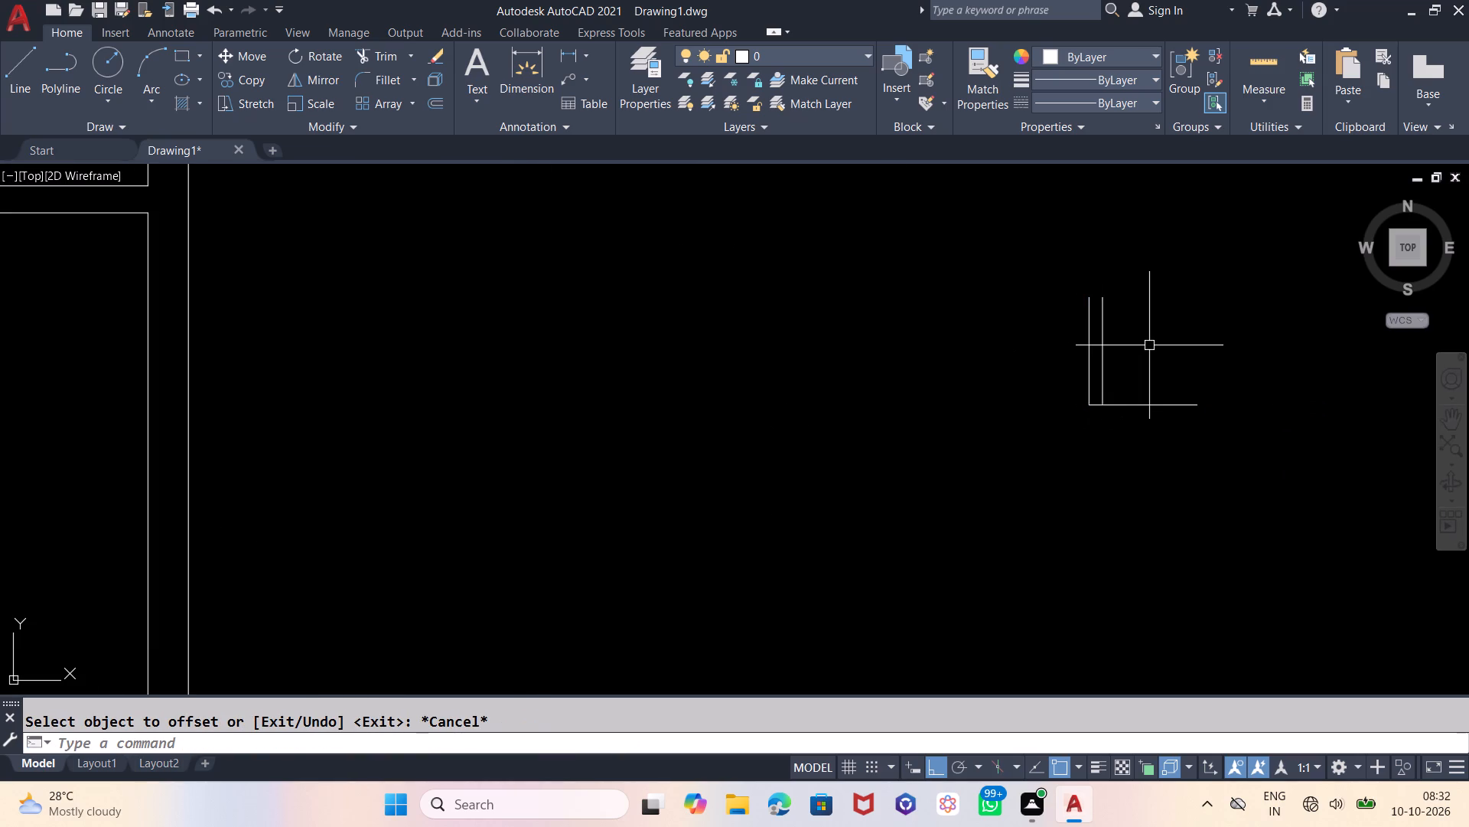
key(Return)
click(1193, 404)
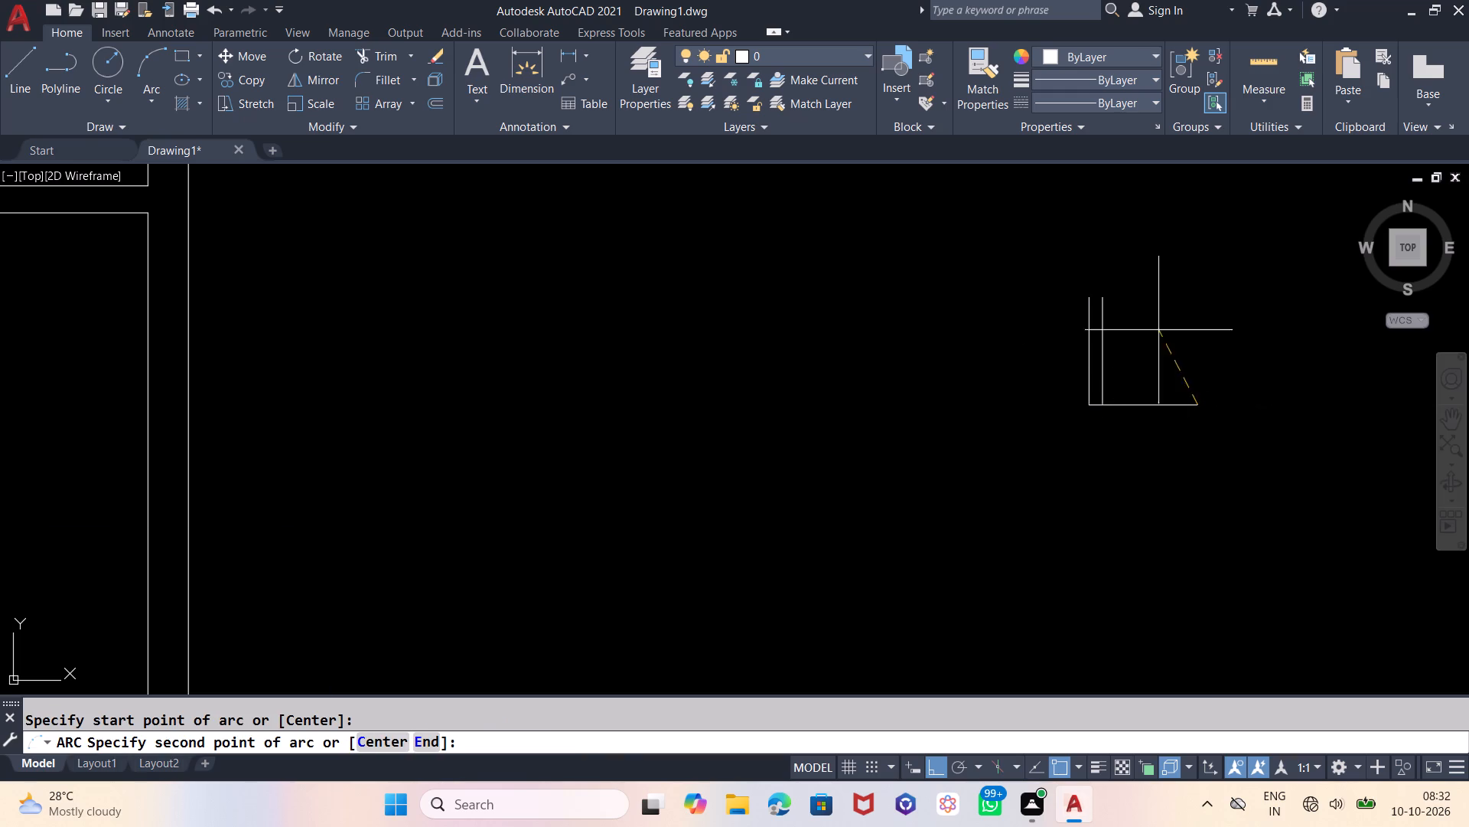
key(e)
key(Return)
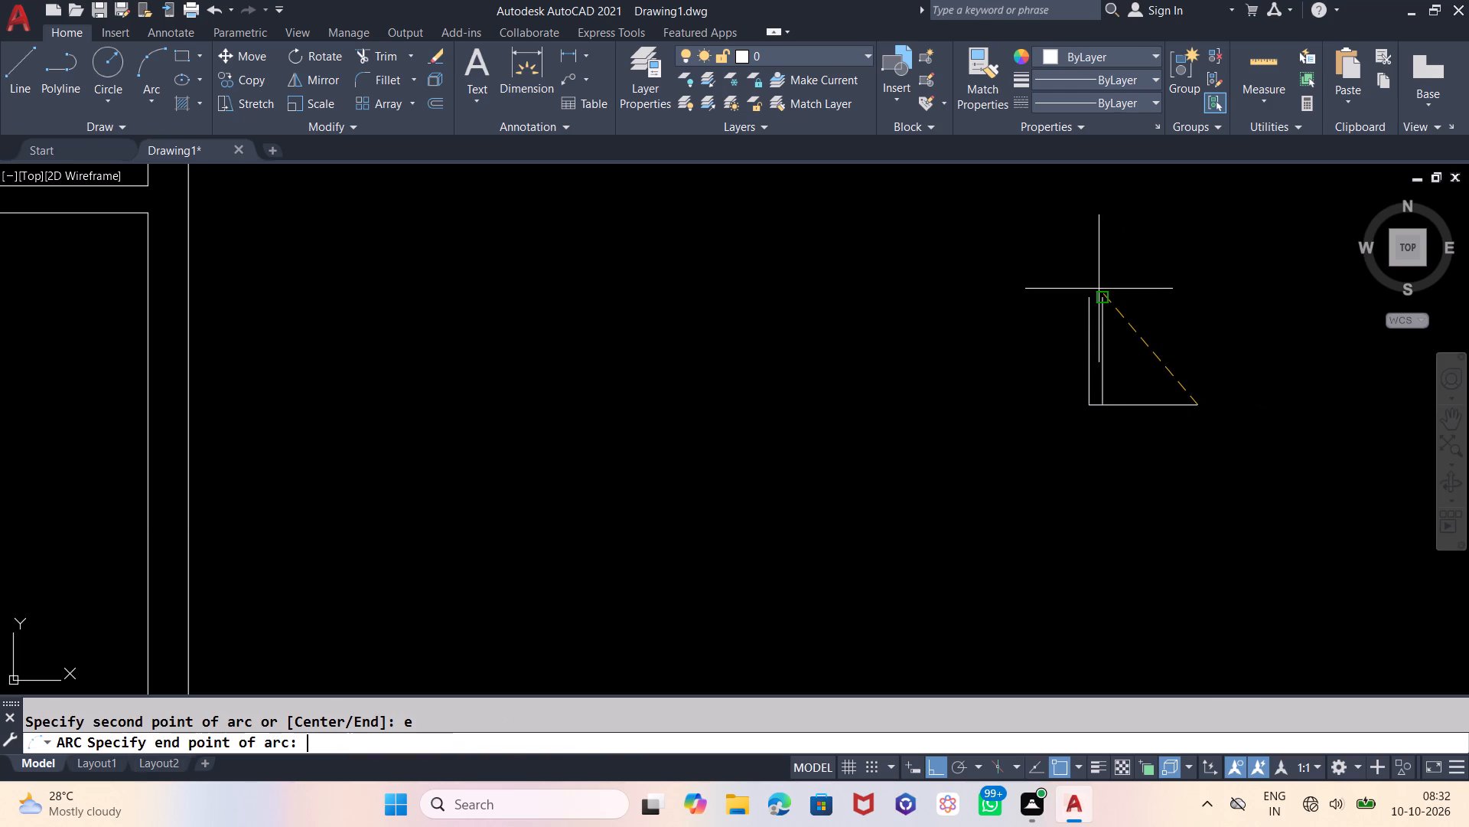
click(1091, 297)
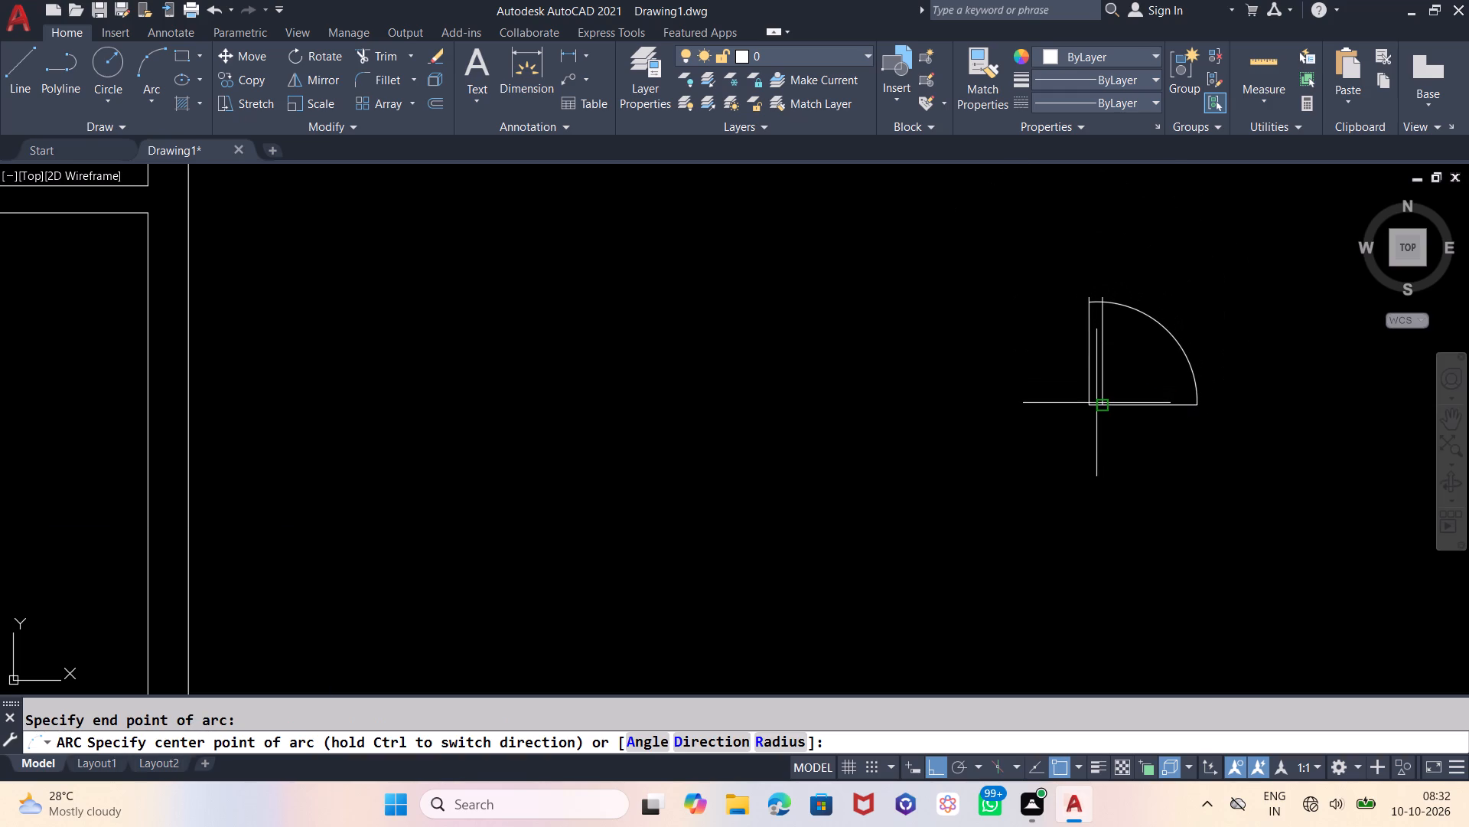
click(1090, 404)
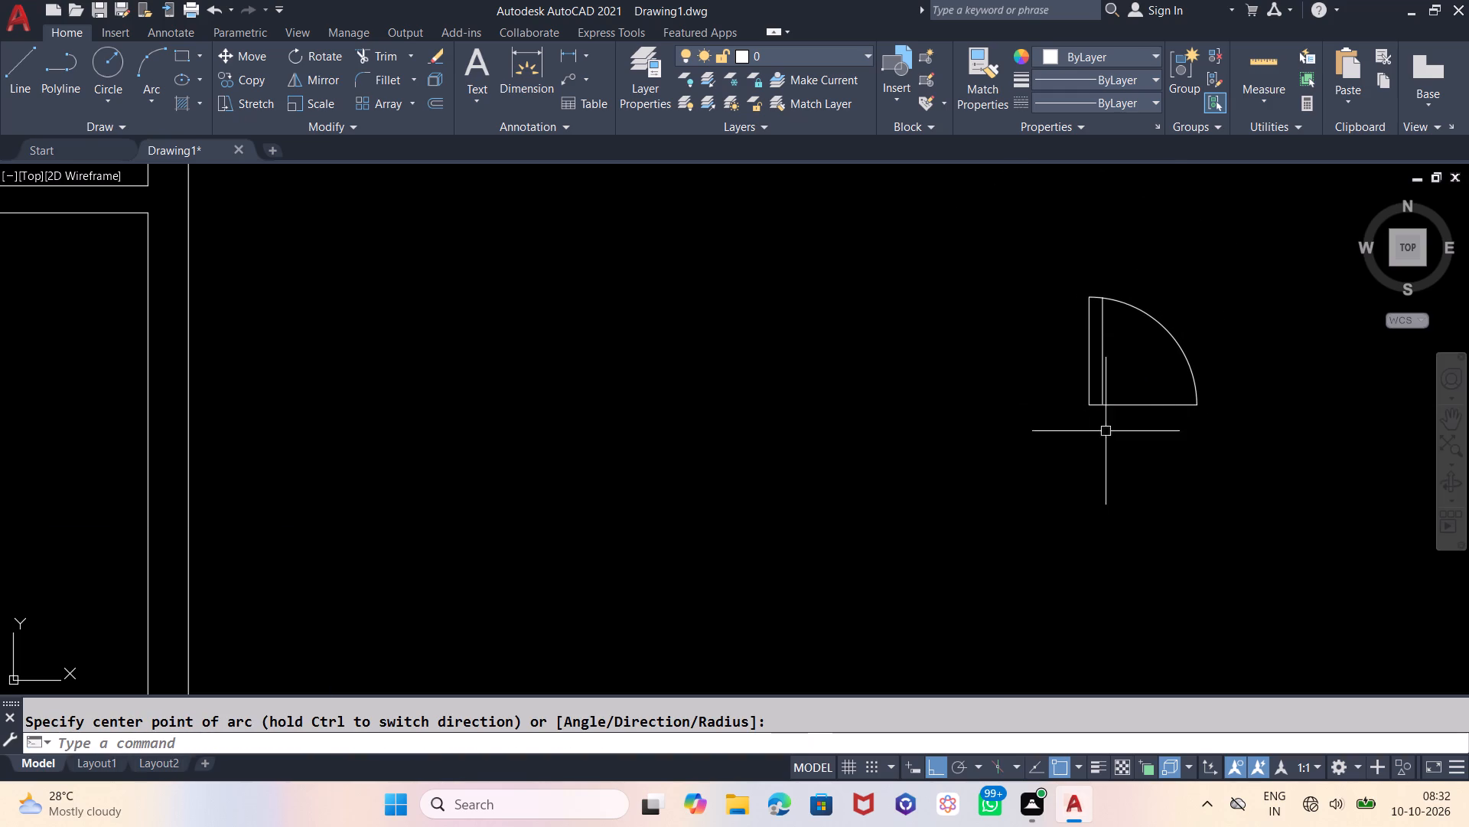
key(Escape)
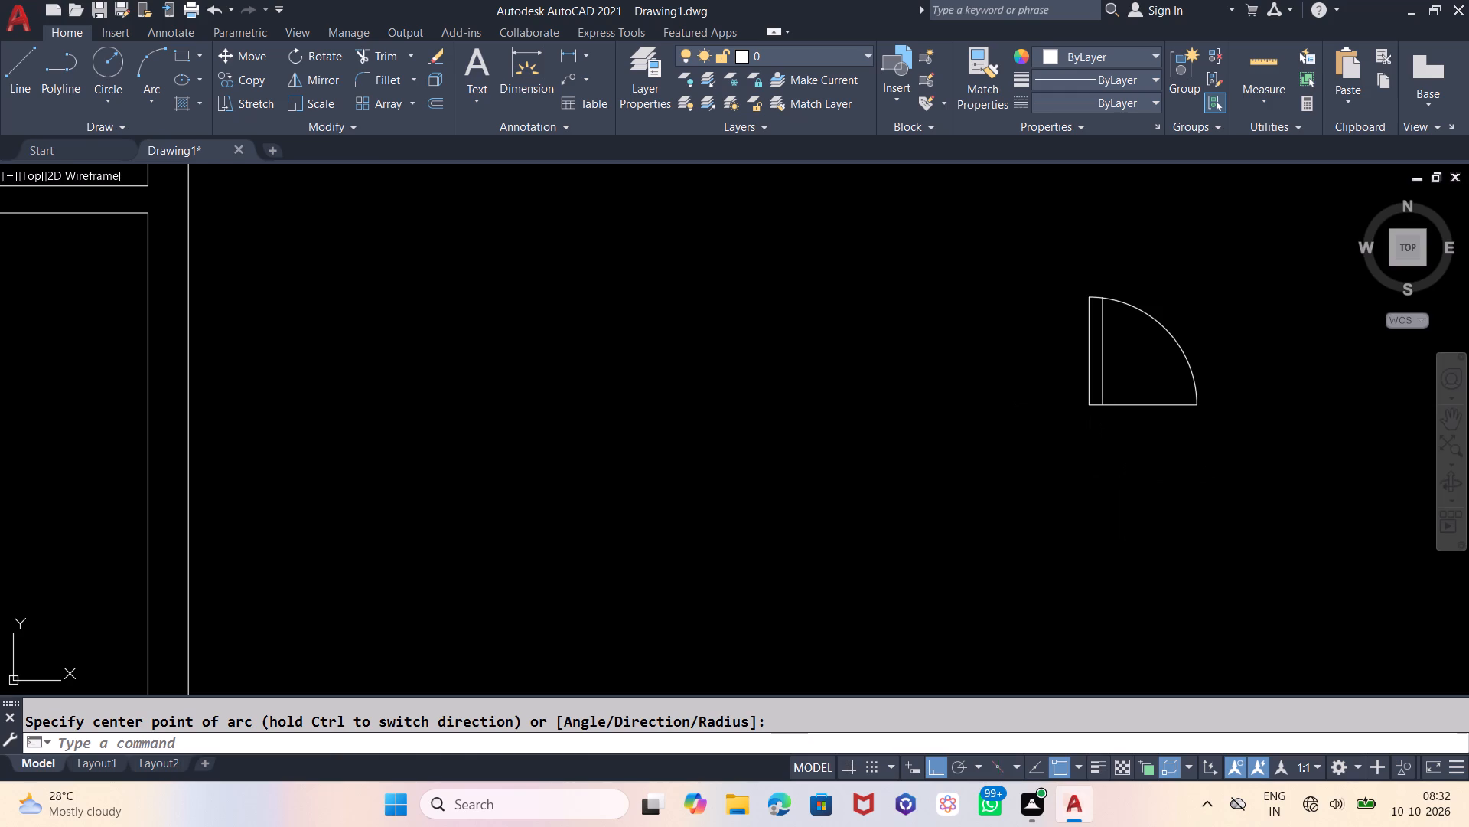
Trim the horizontal line between the door leaf and the swing arc's end, keeping the short leaf base.
text(tr)
key(Return)
key(Return)
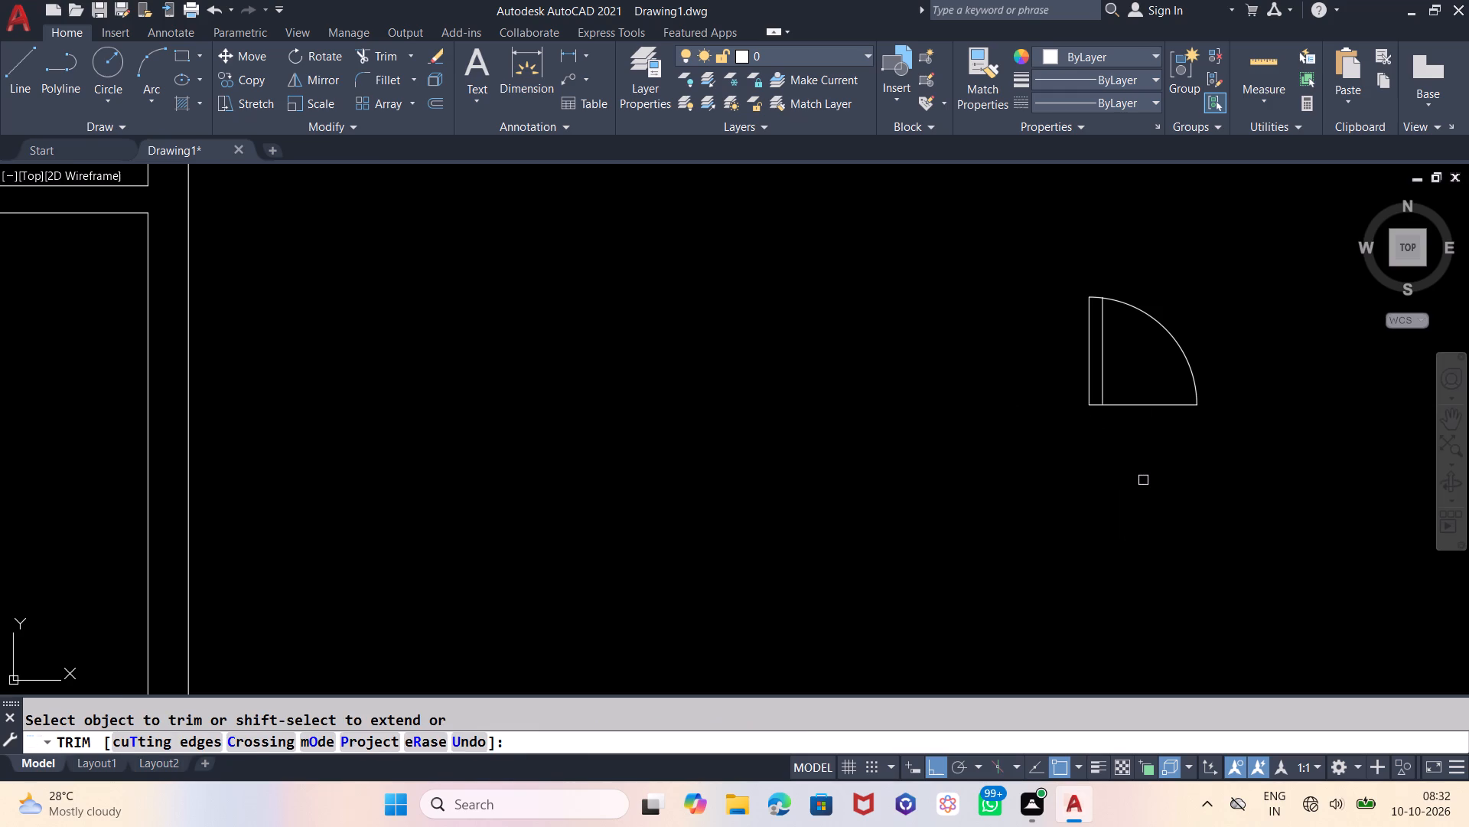
click(1143, 479)
click(1142, 395)
key(Escape)
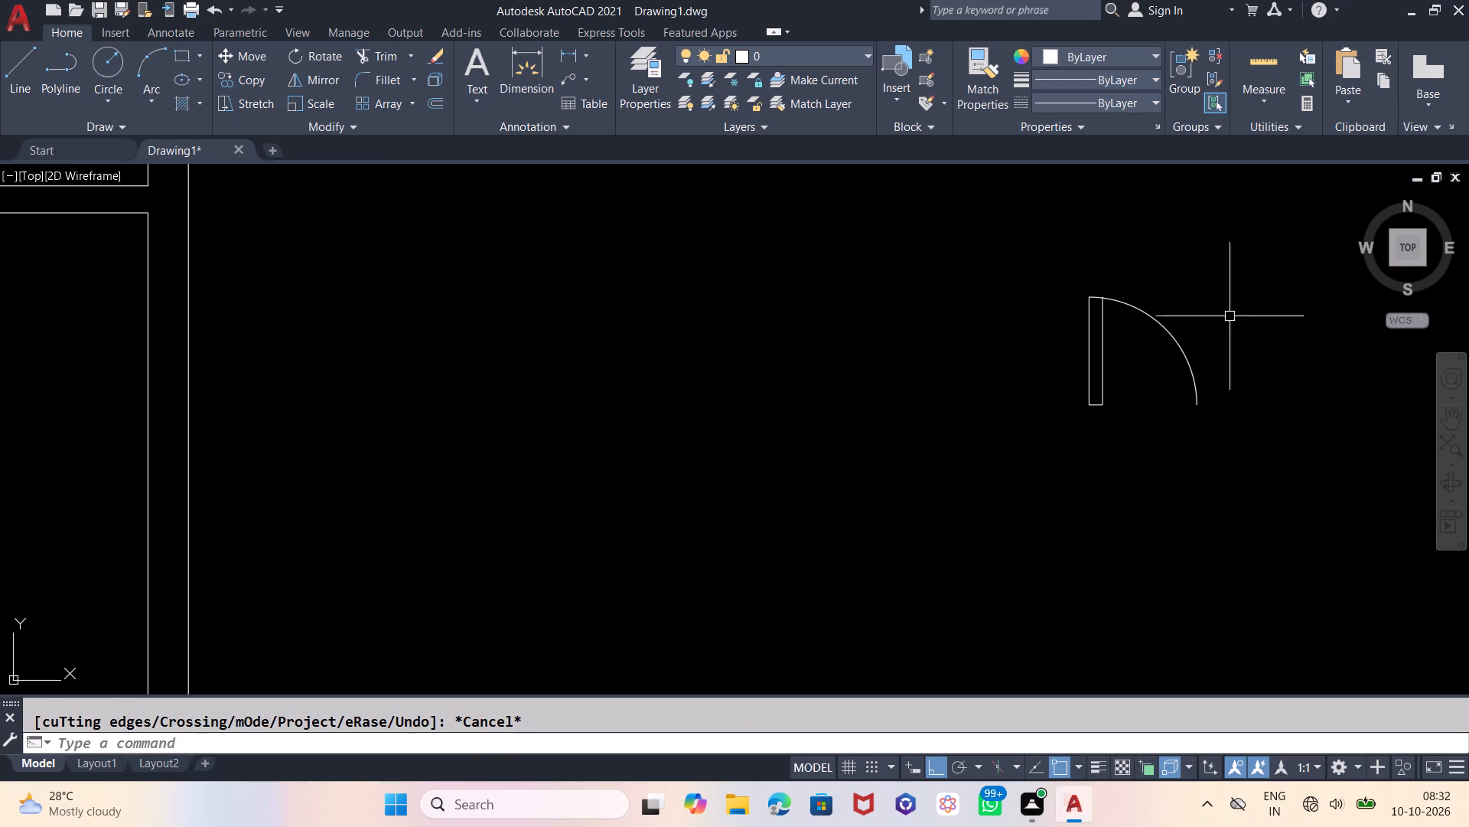
Mirror the new 24" door symbol about a vertical line on its left, keeping the original.
click(1262, 255)
click(1023, 436)
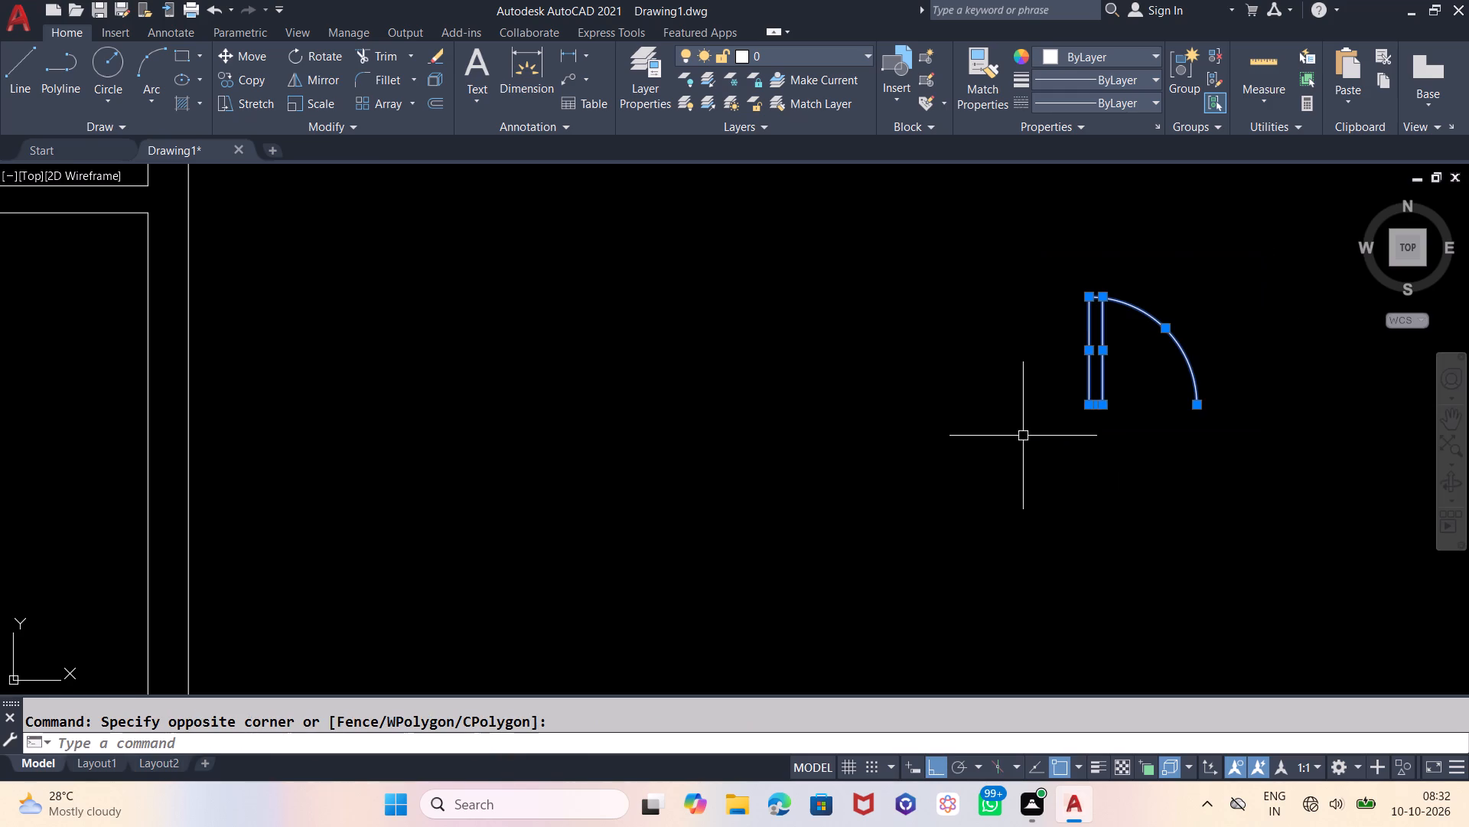
text(mi)
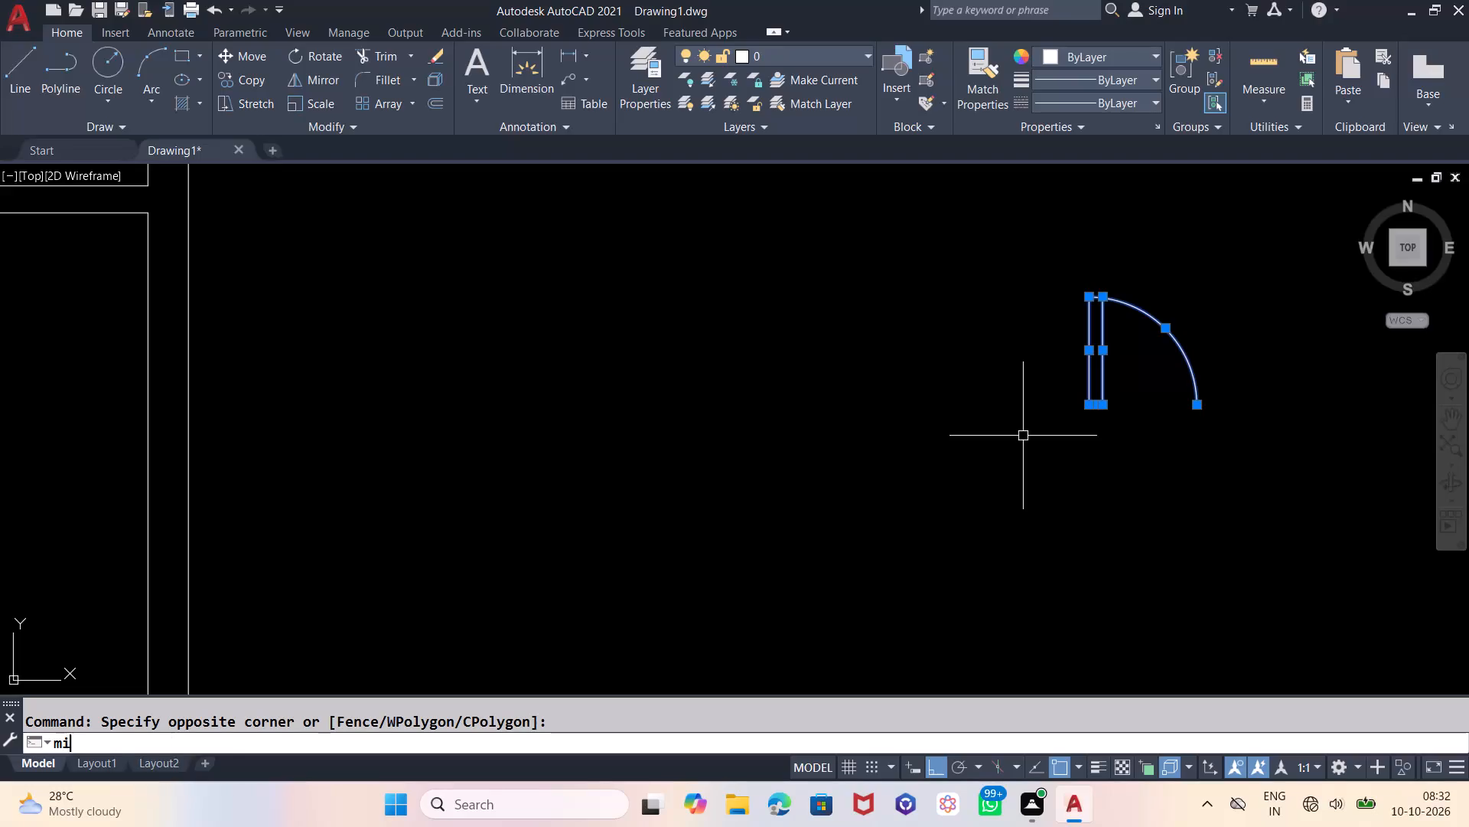
key(Return)
drag(1015, 337, 1017, 362)
click(1010, 493)
key(Return)
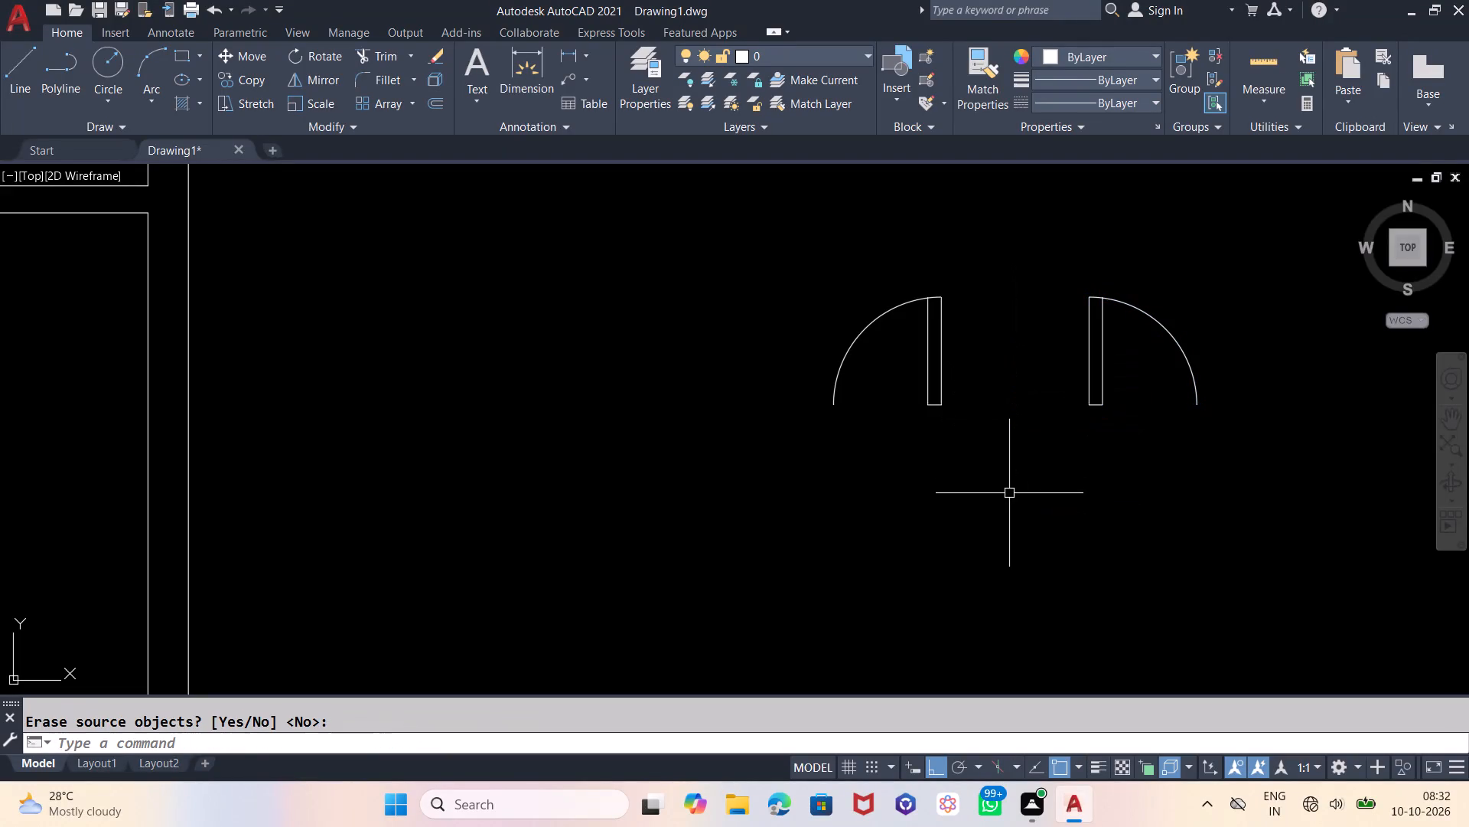
Move the original 24" door symbol by its outer base corner to the upper corner of the 4' opening's right jamb, with ortho off.
scroll(1287, 470, down, 1)
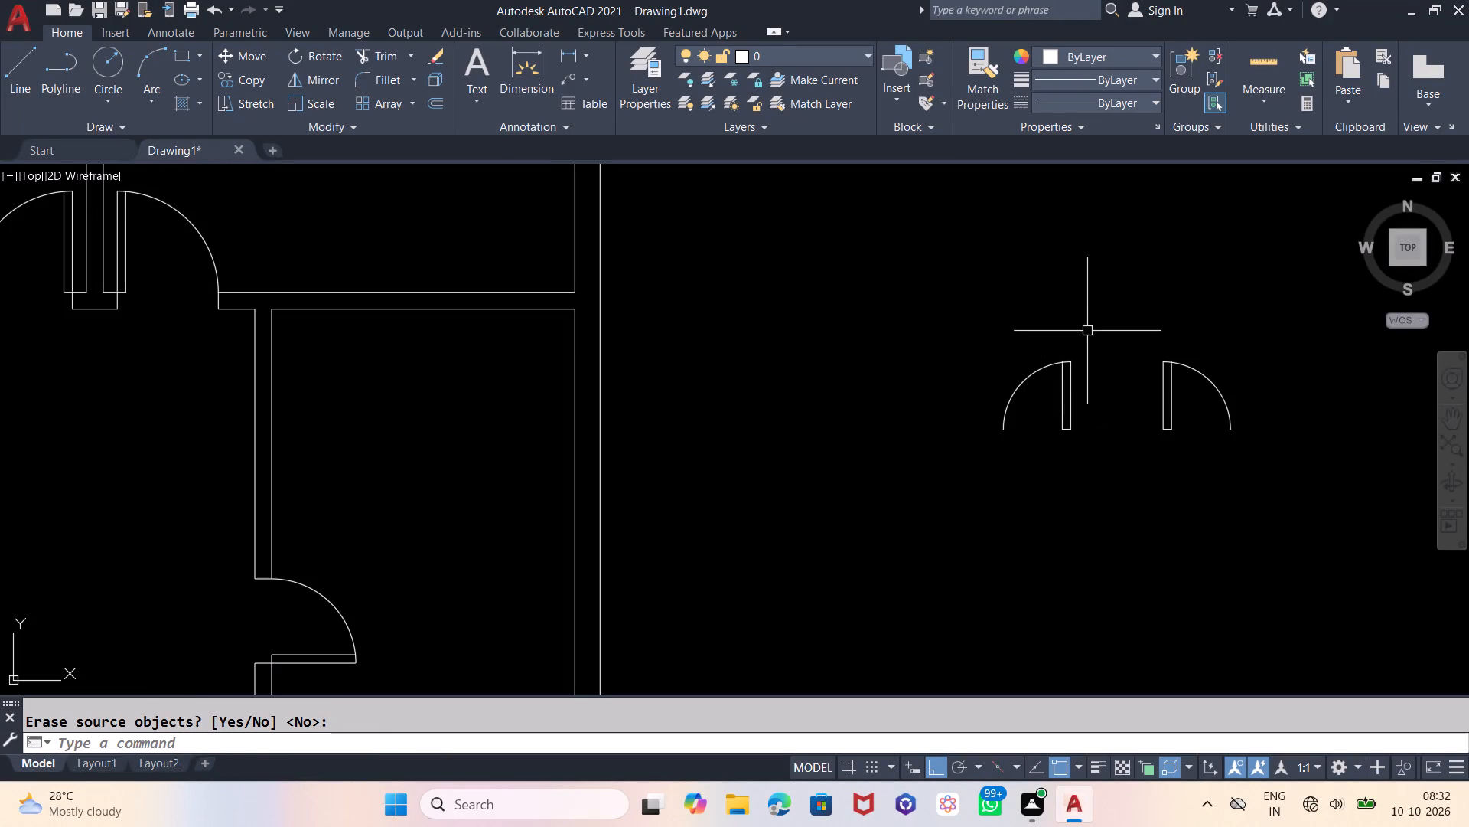
drag(1100, 329, 1096, 354)
click(967, 469)
key(m)
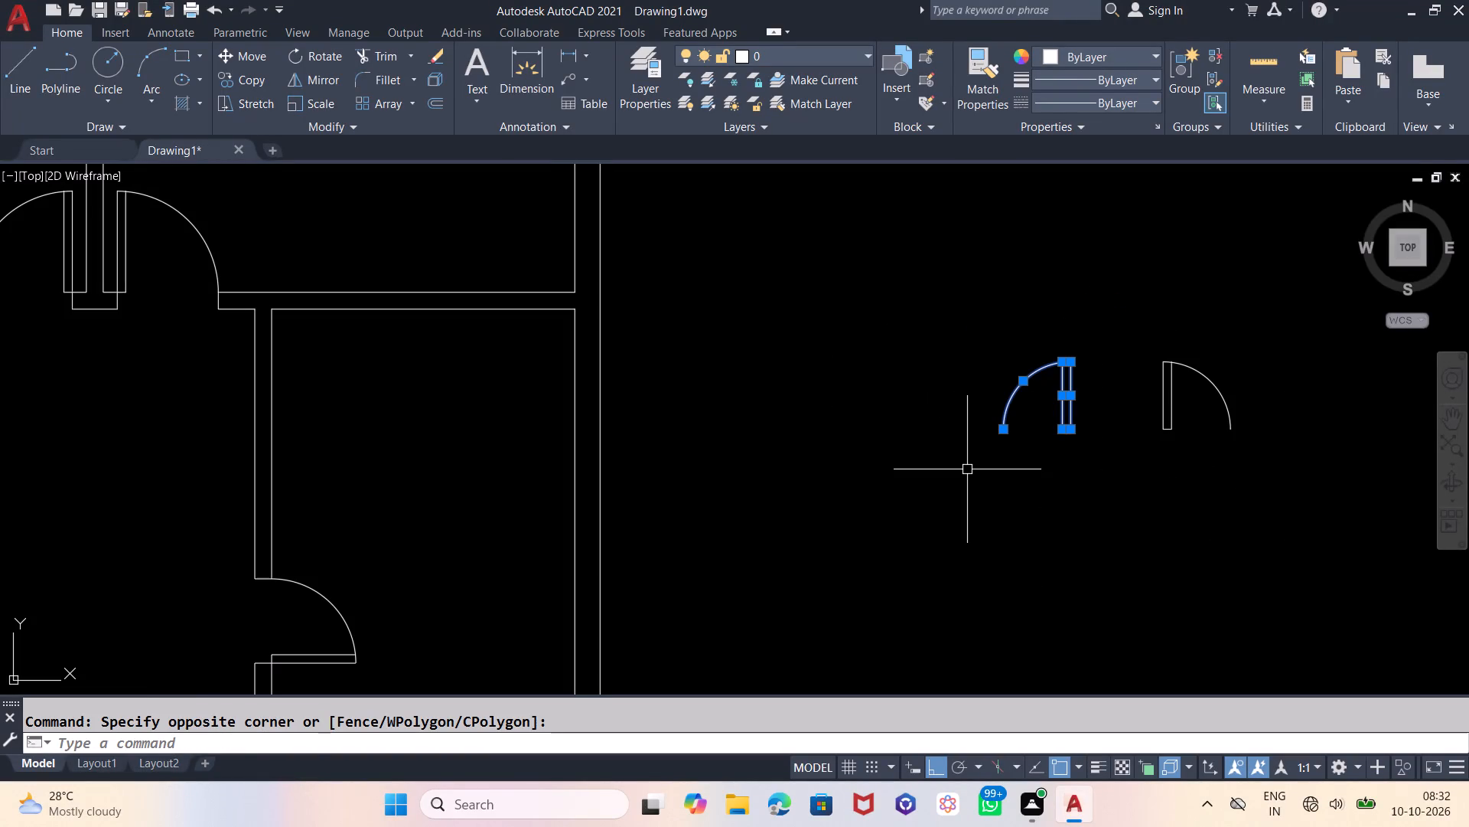
key(Return)
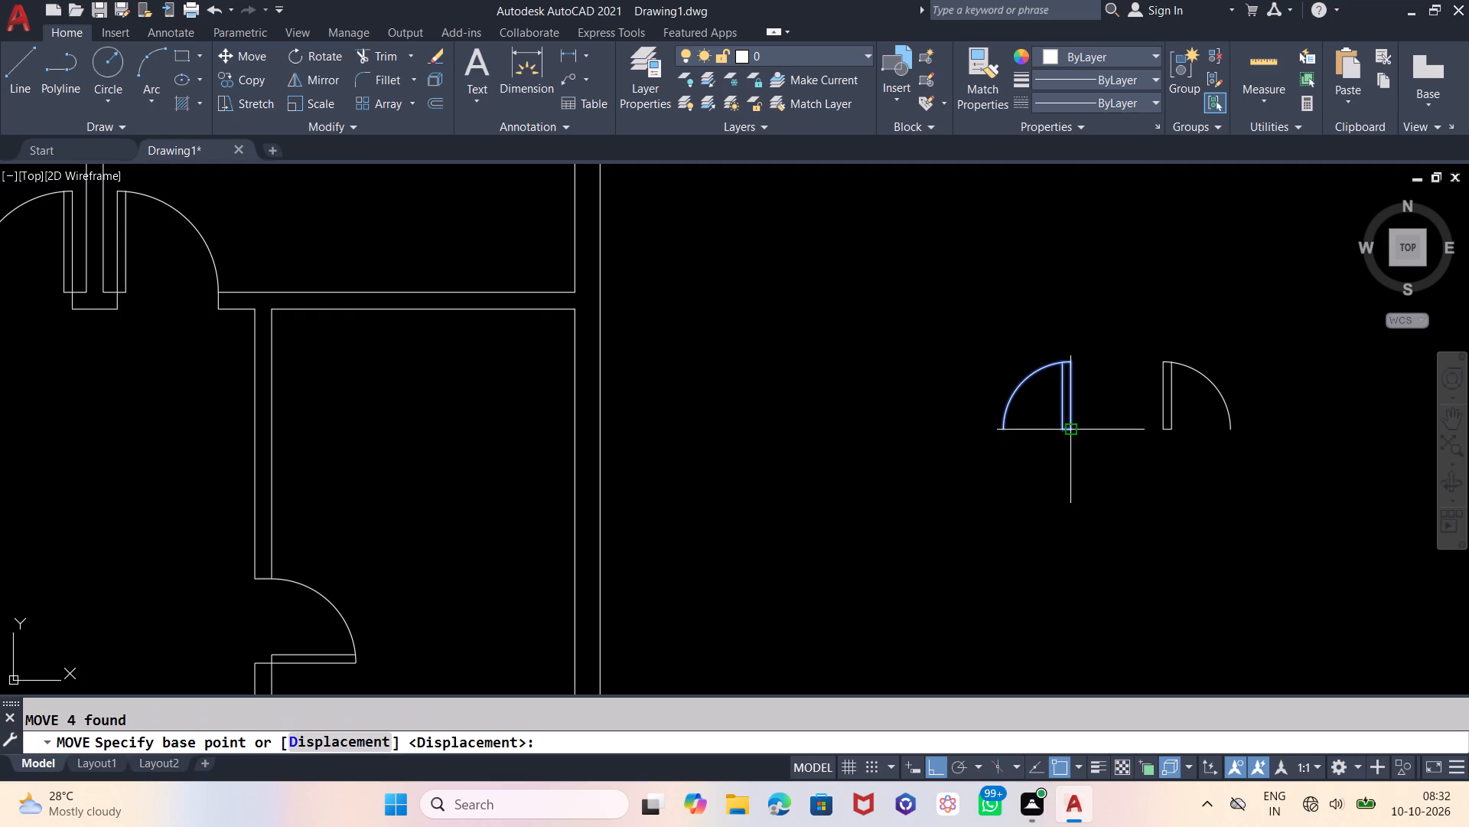
click(1070, 430)
key(F8)
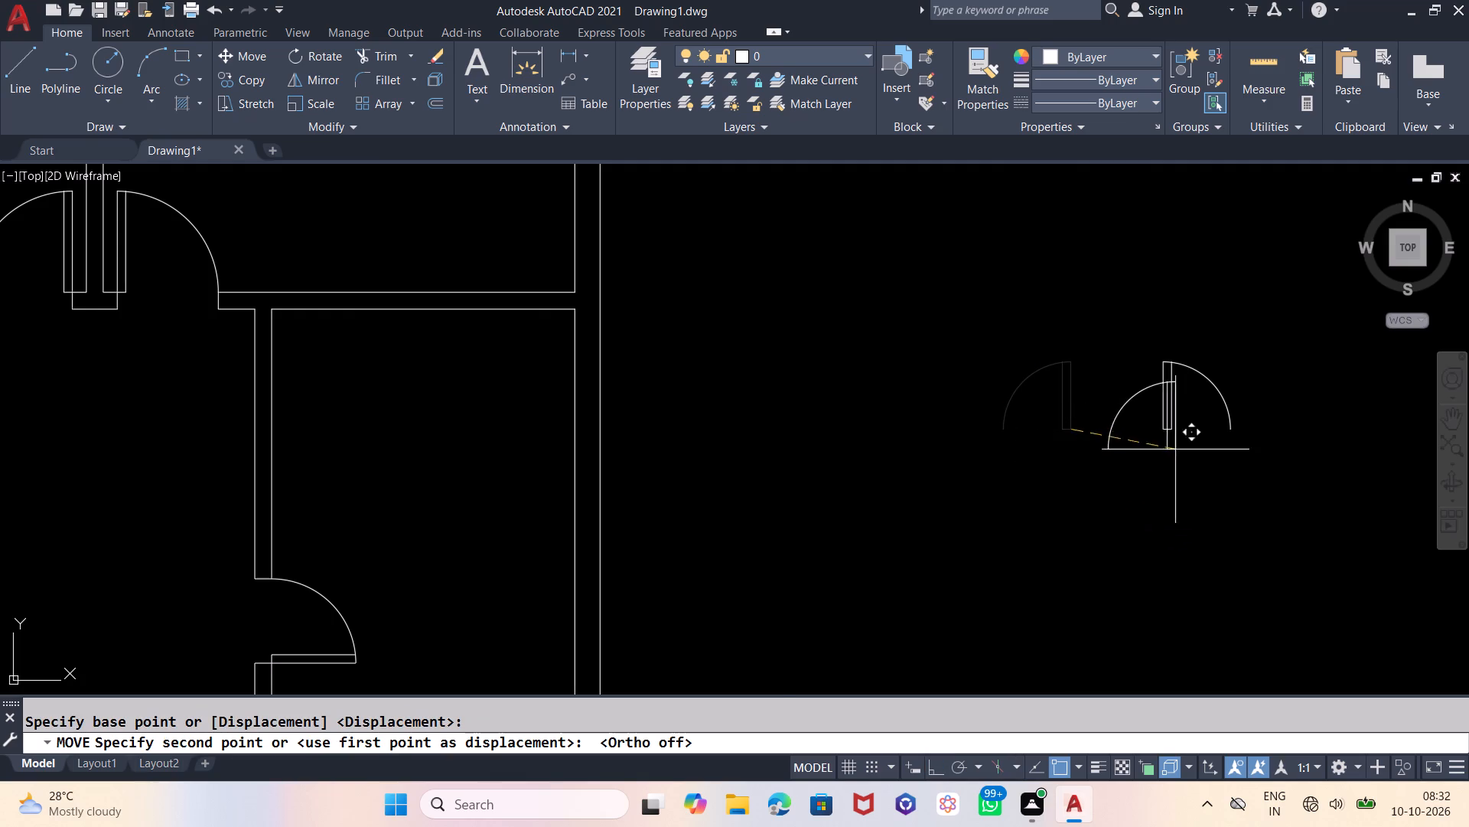
scroll(1176, 449, down, 2)
scroll(794, 440, down, 2)
scroll(798, 577, up, 3)
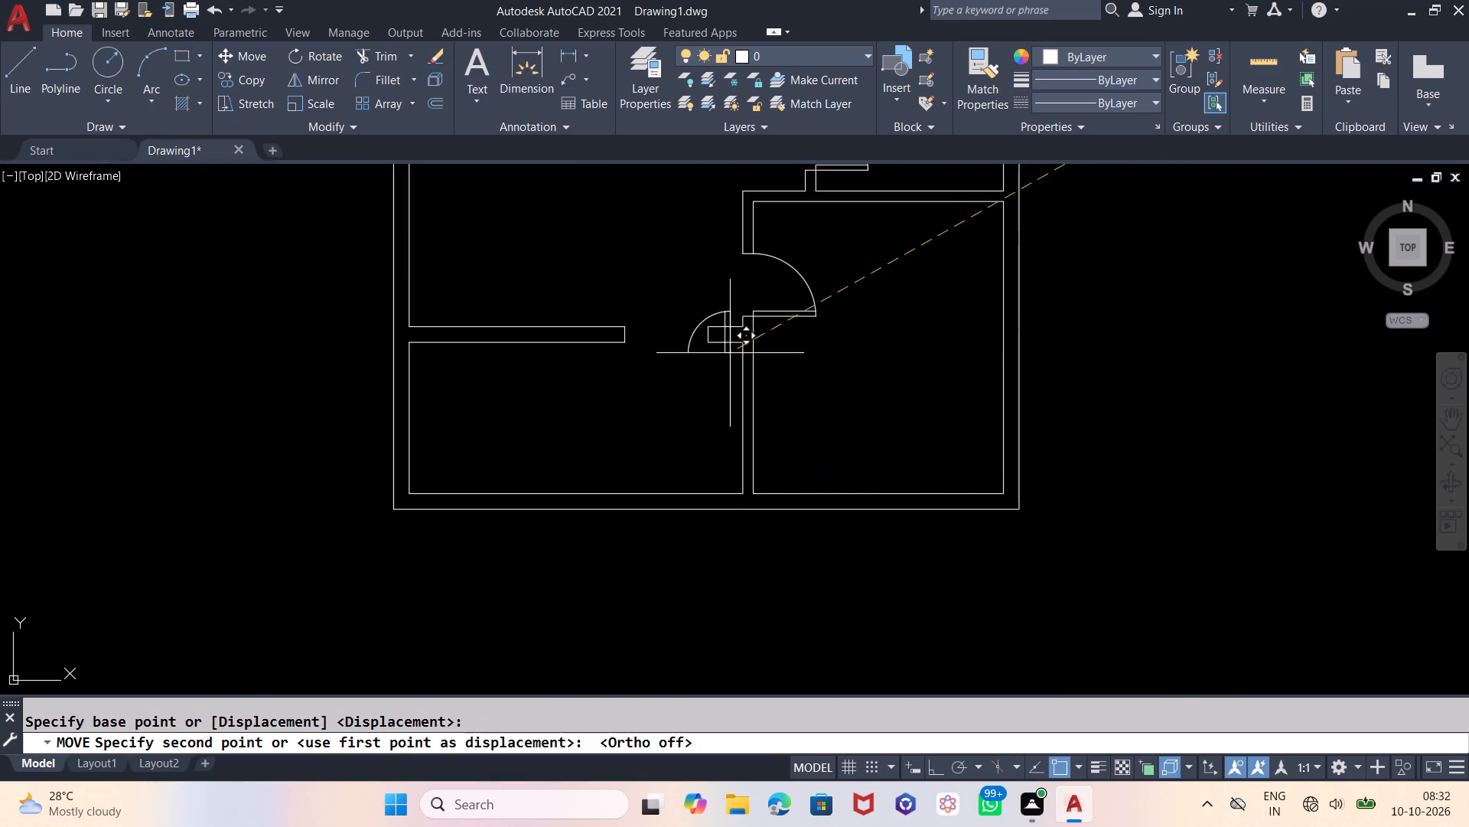
scroll(700, 309, up, 2)
click(713, 352)
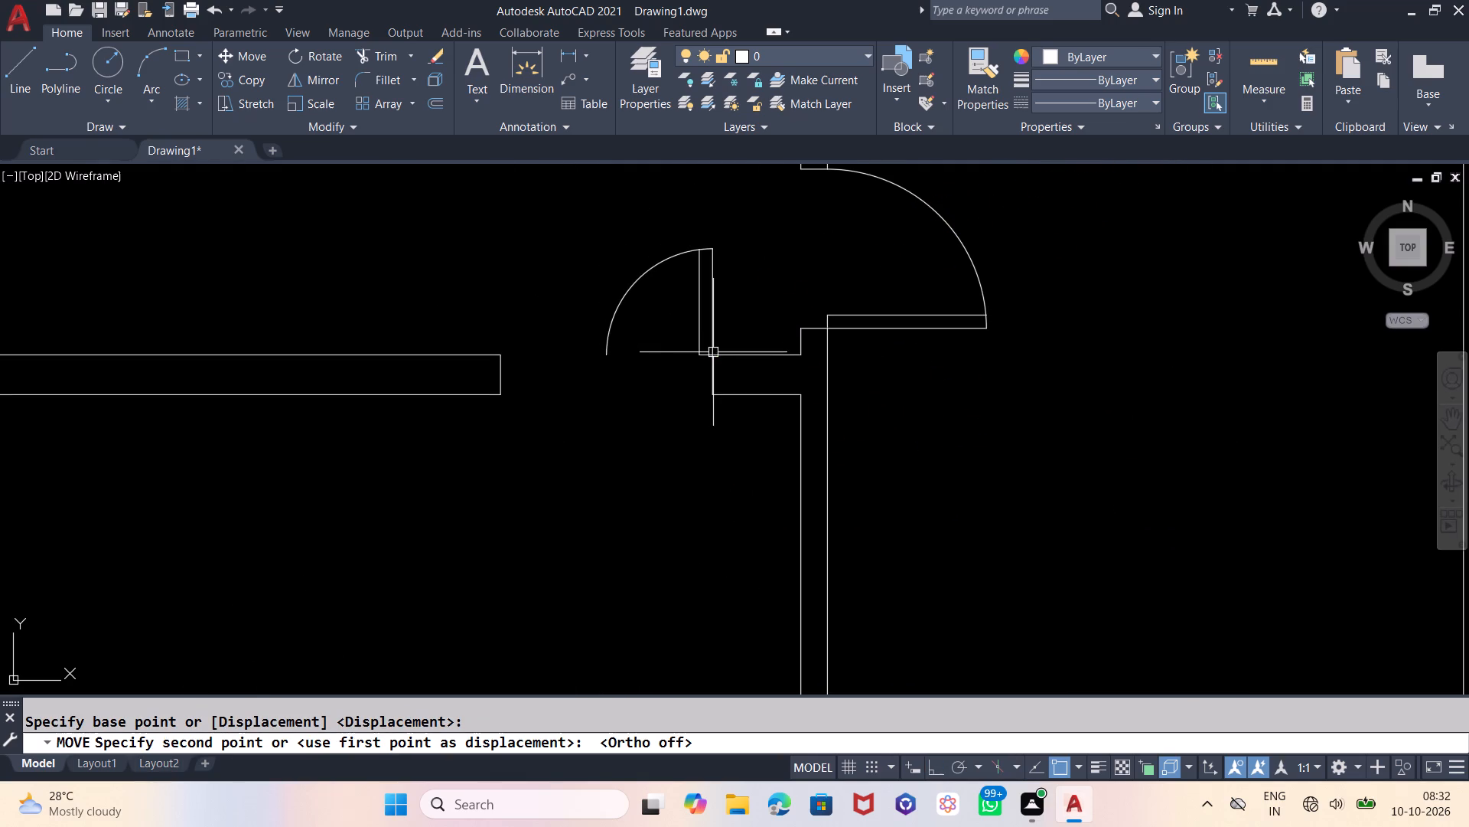
scroll(640, 535, down, 3)
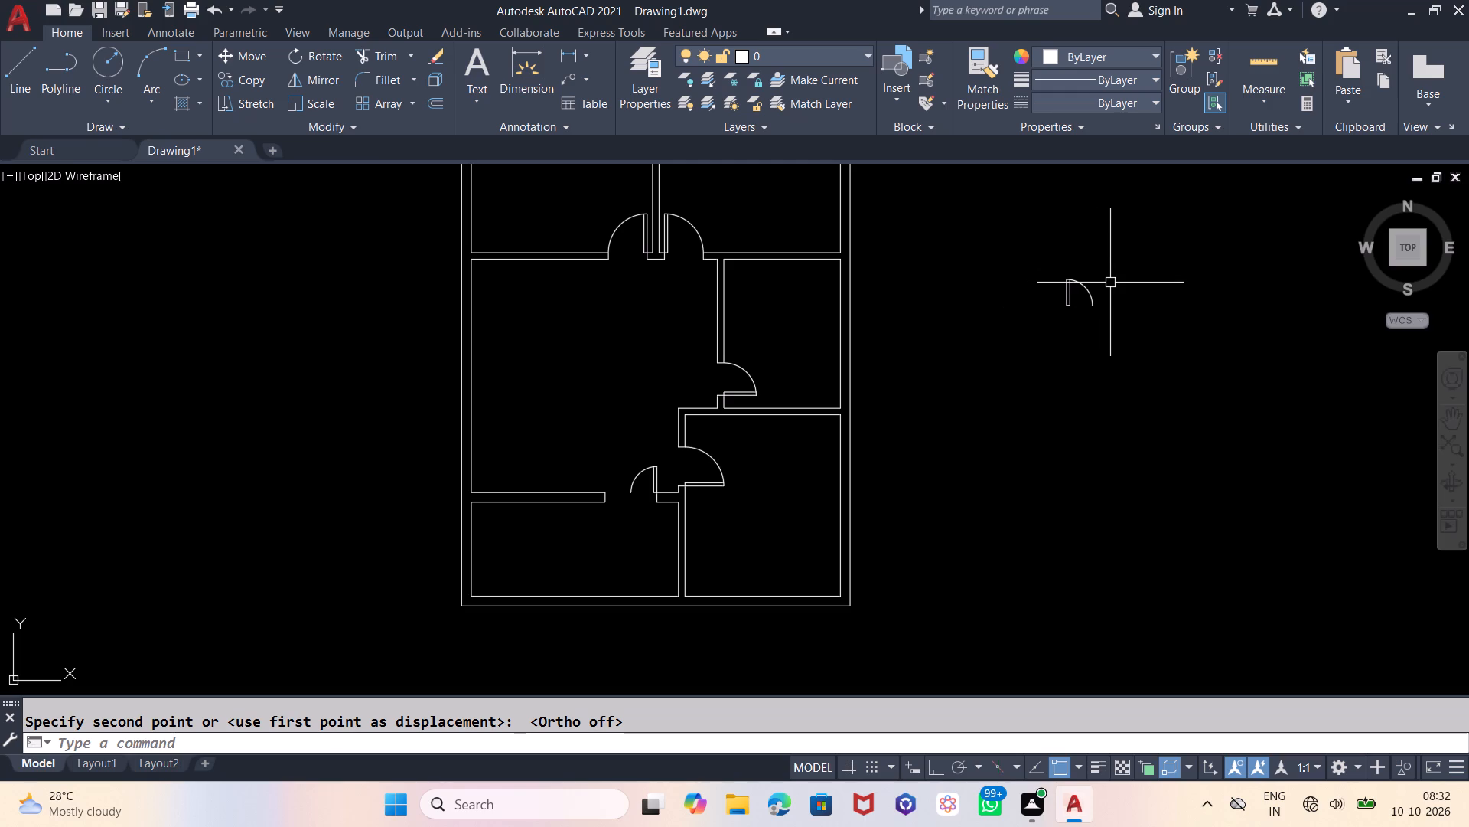
Move the mirrored 24" door symbol by its outer base corner to the upper corner of the 4' opening's left jamb.
click(1112, 251)
click(1031, 350)
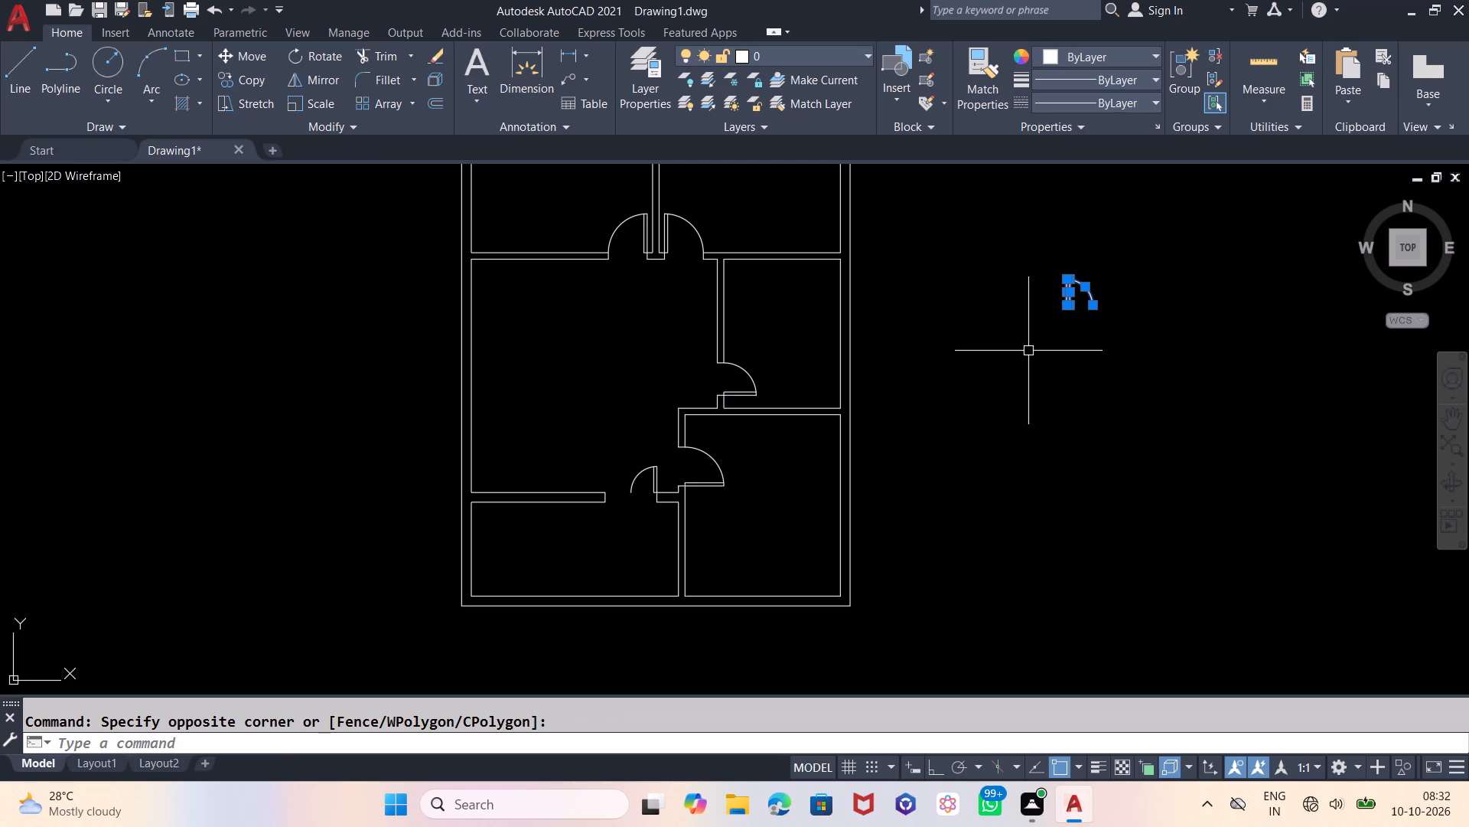
key(m)
key(Return)
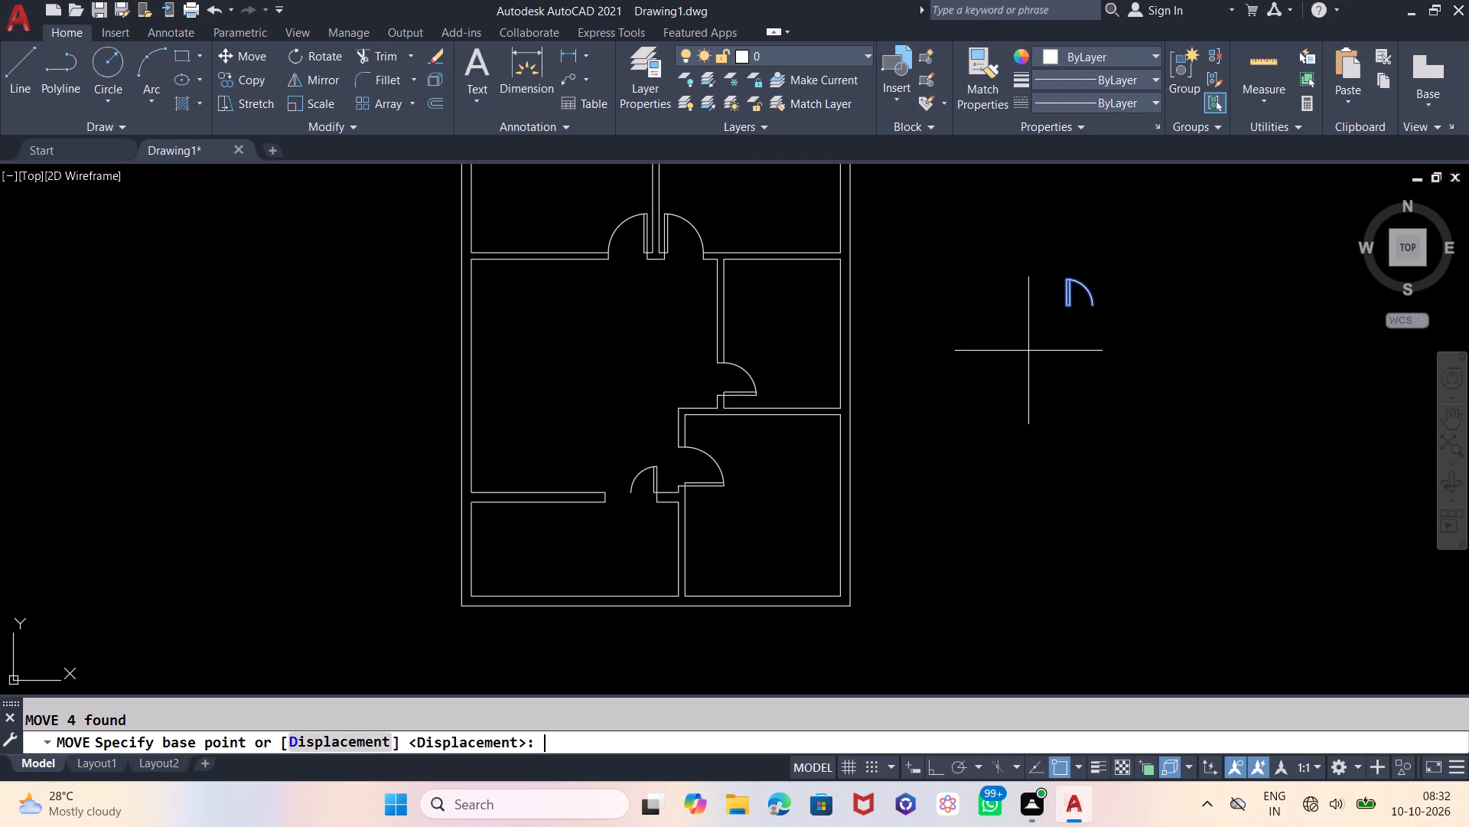
scroll(1083, 261, up, 3)
scroll(956, 447, up, 2)
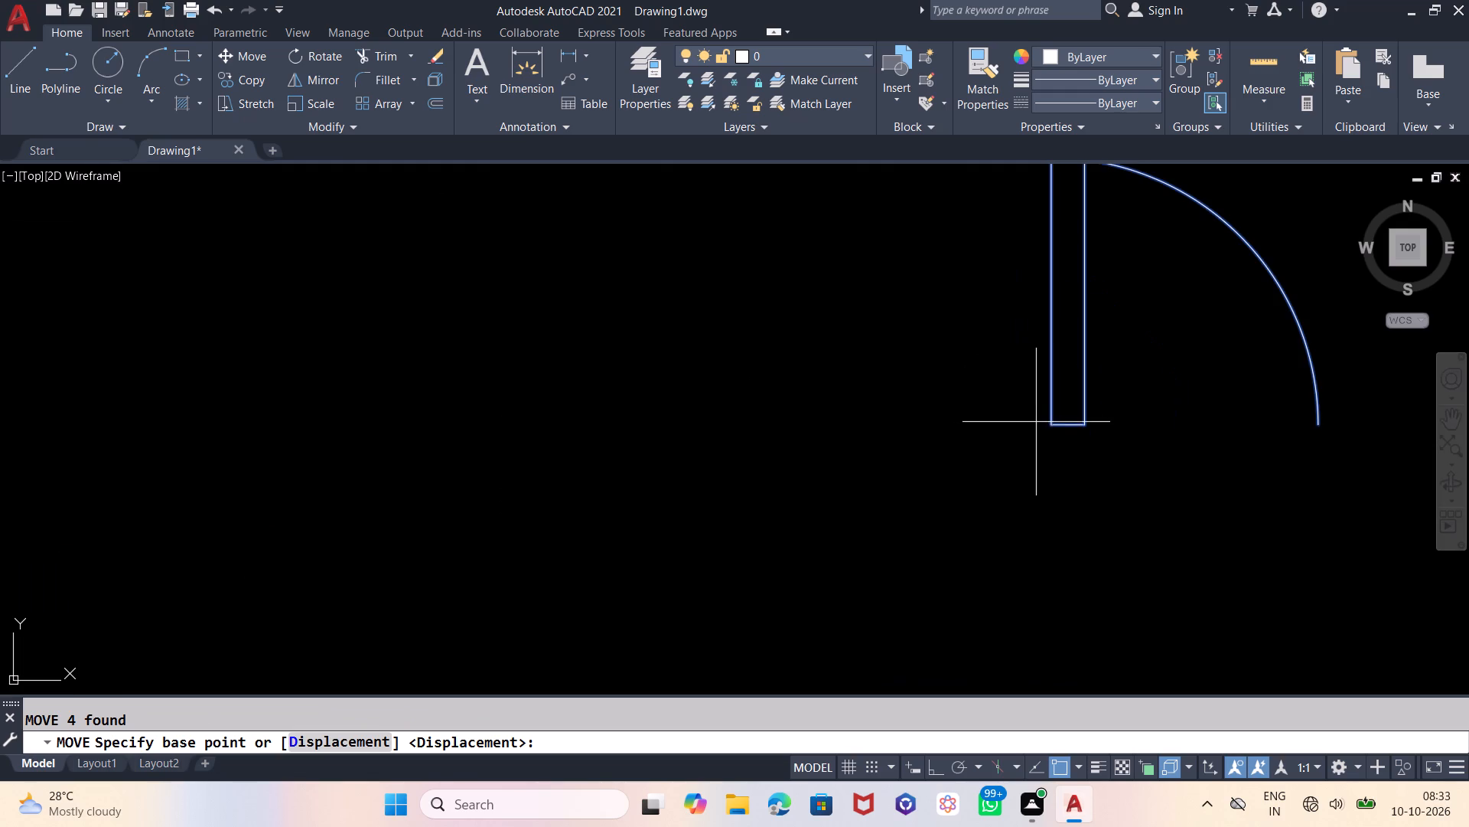
click(1049, 423)
scroll(1245, 400, down, 4)
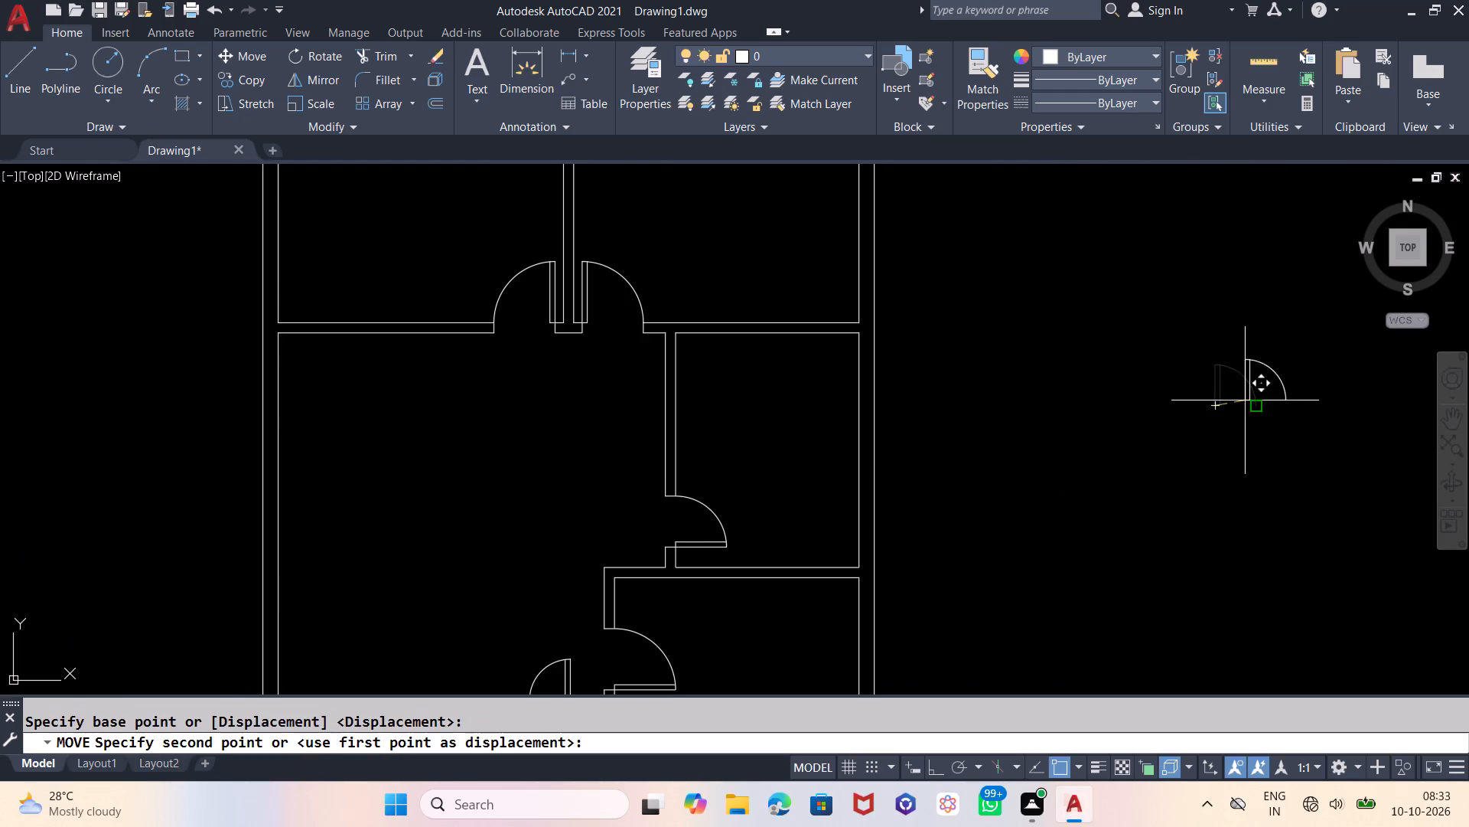
scroll(1131, 382, down, 1)
scroll(647, 602, up, 3)
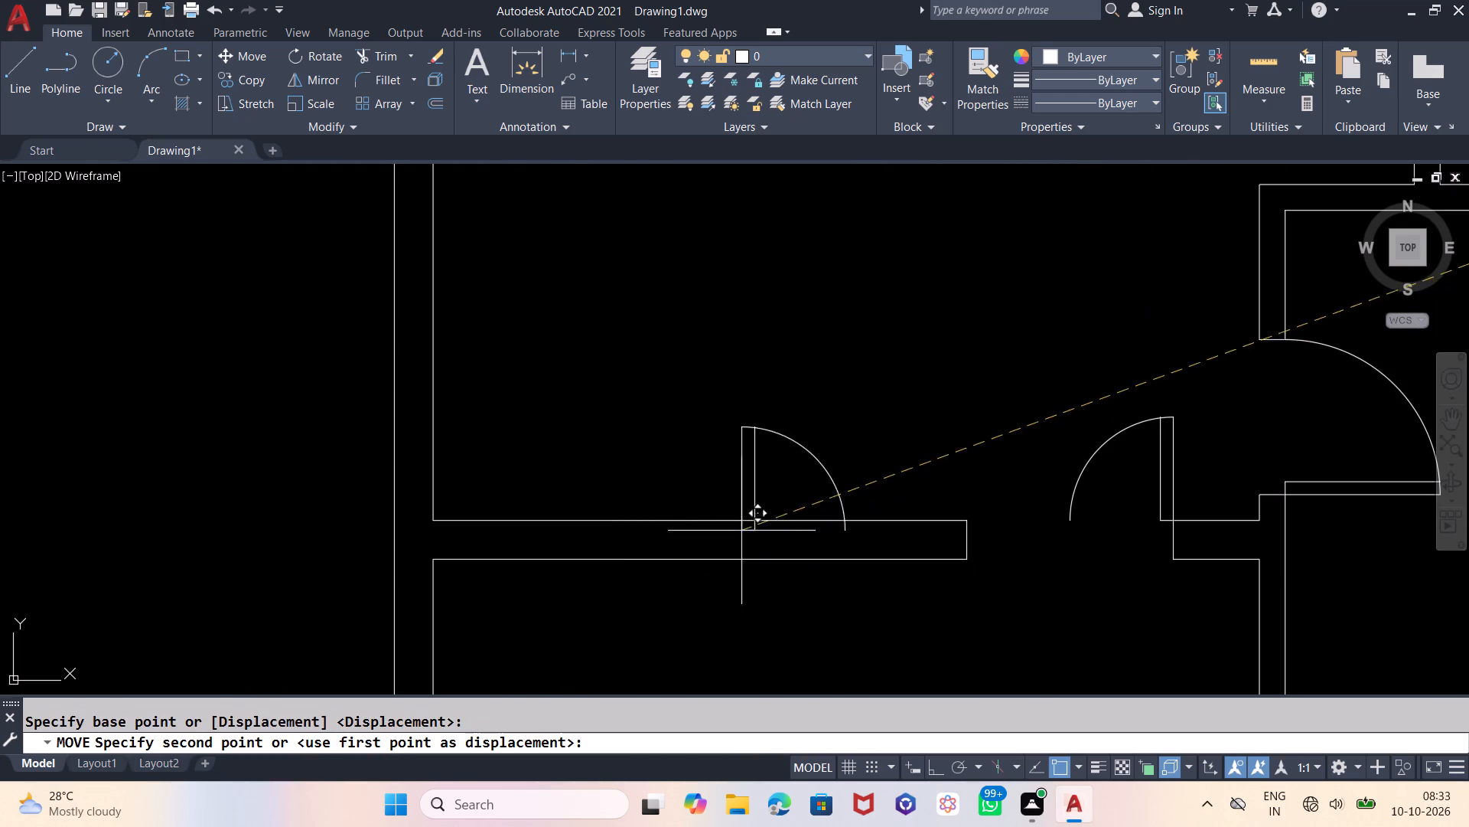
click(964, 521)
scroll(699, 517, down, 3)
scroll(700, 440, down, 1)
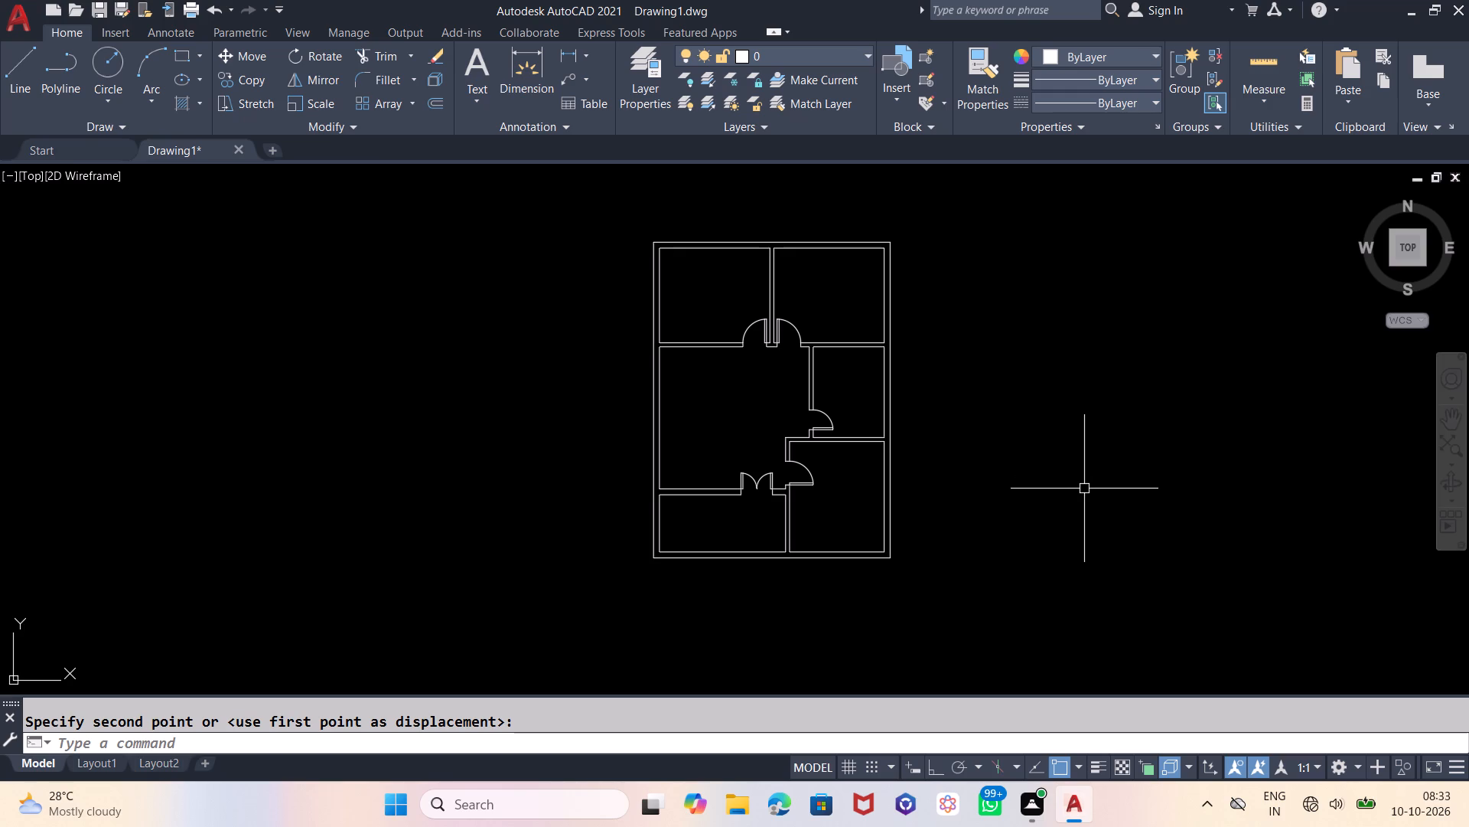
Draw a 5' by 9" rectangle in the empty space to the right of the floor plan.
click(173, 59)
click(988, 336)
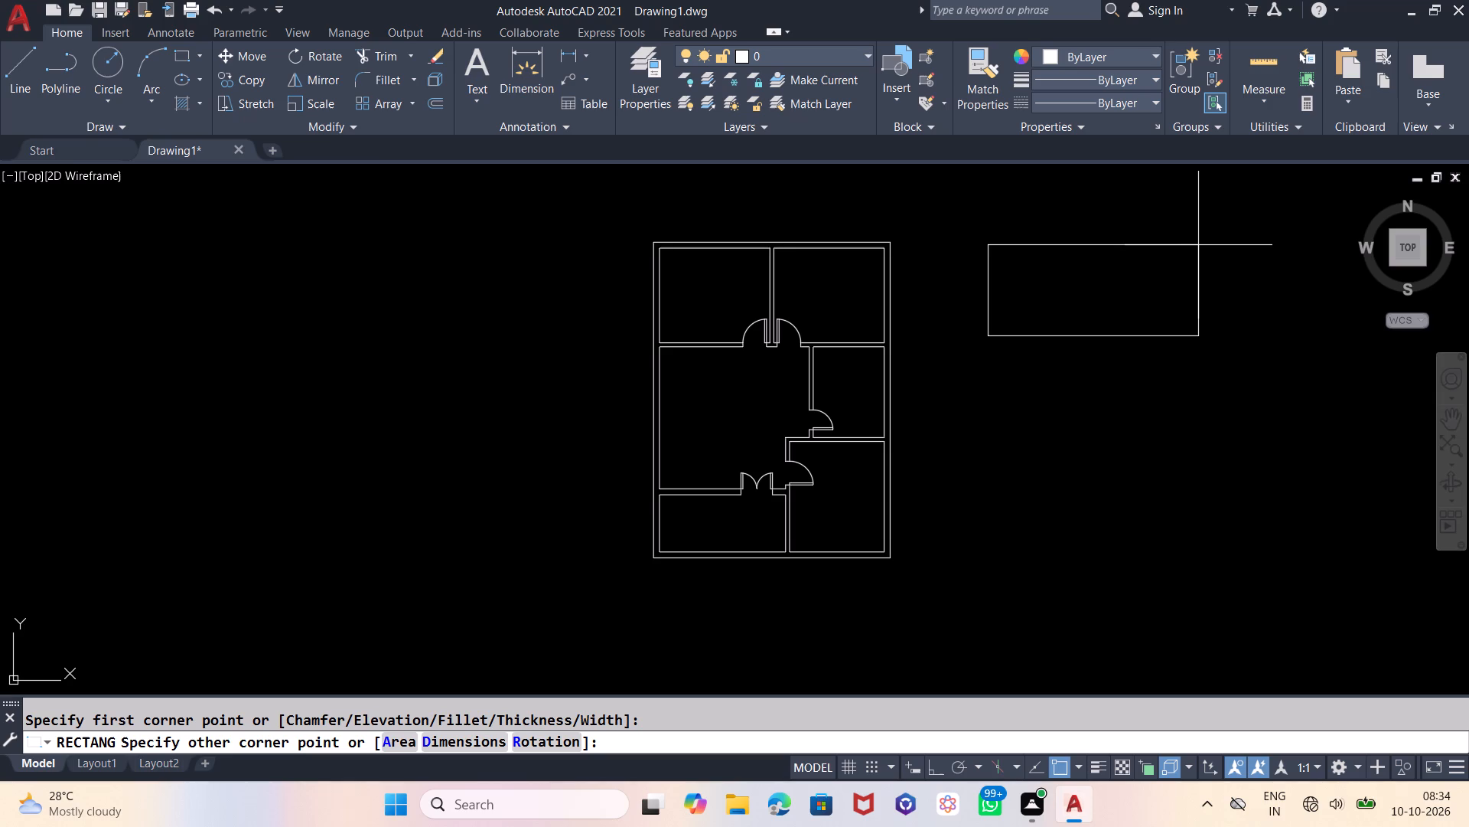
key(5)
key(apostrophe)
key(BackSpace)
key(BackSpace)
key(shift+at)
key(5)
key(apostrophe)
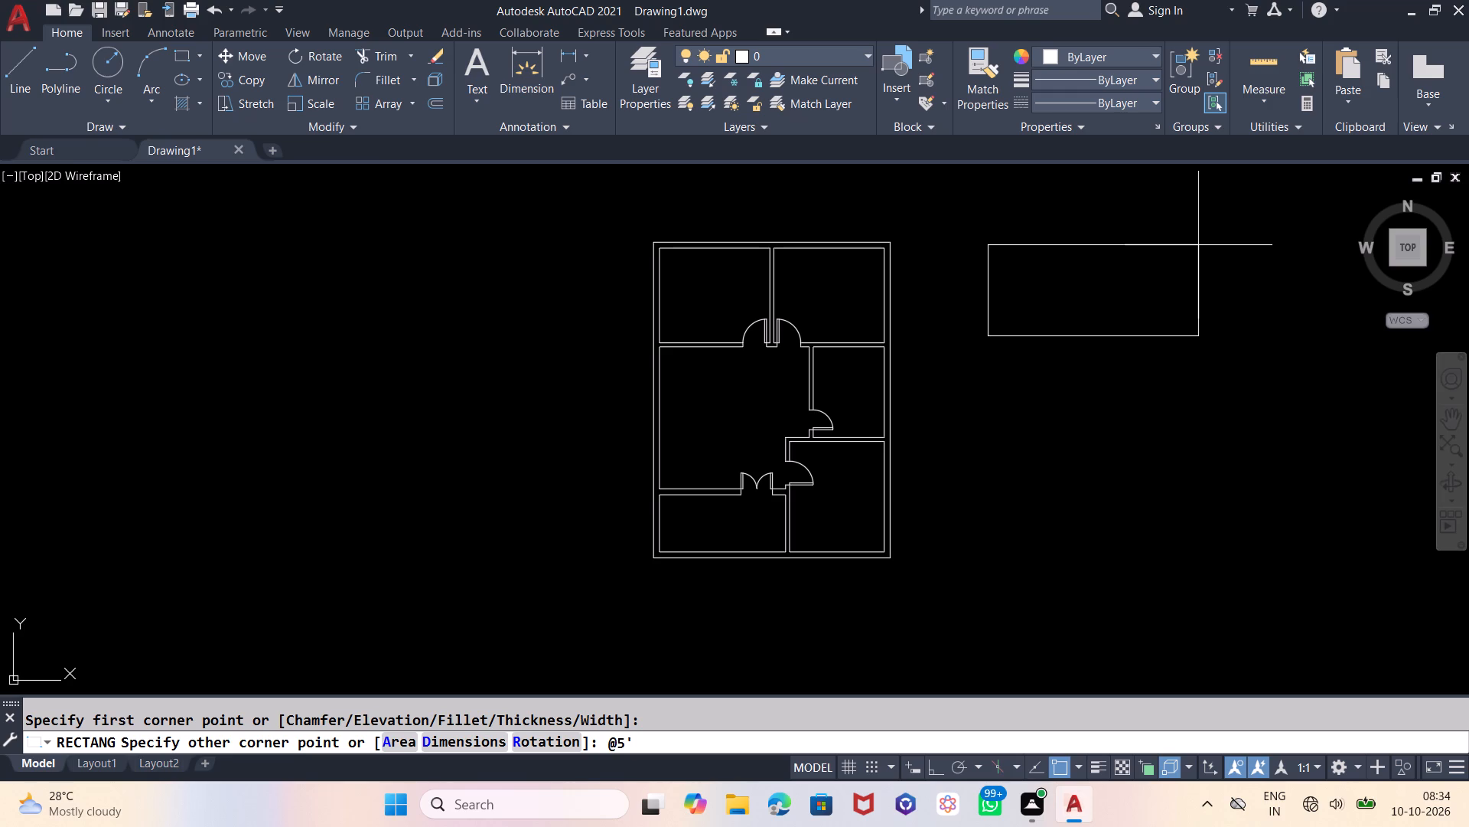
key(comma)
key(9)
key(Return)
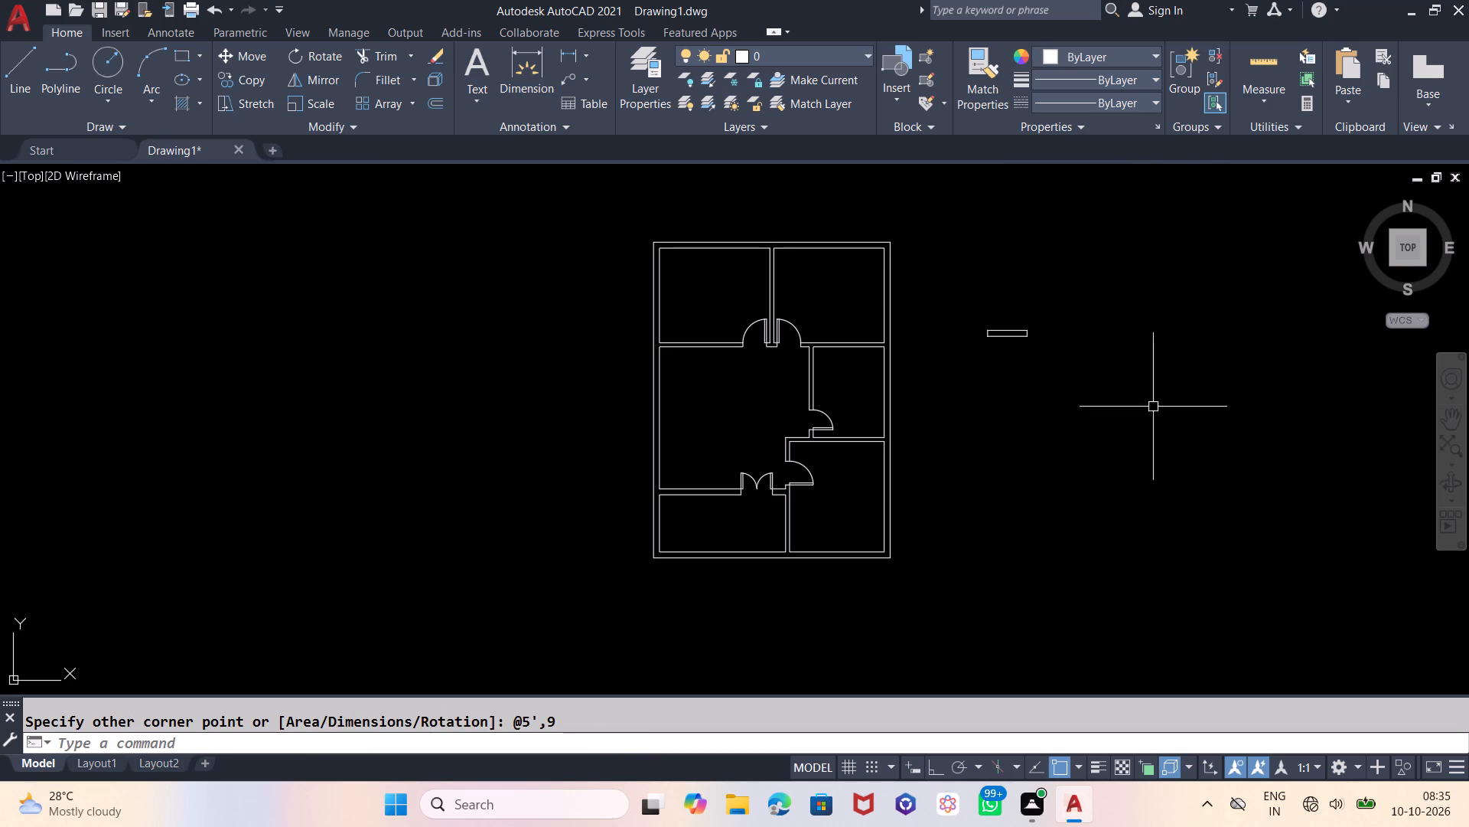
Explode the 5' by 9" rectangle into separate lines.
scroll(1015, 337, up, 3)
click(885, 273)
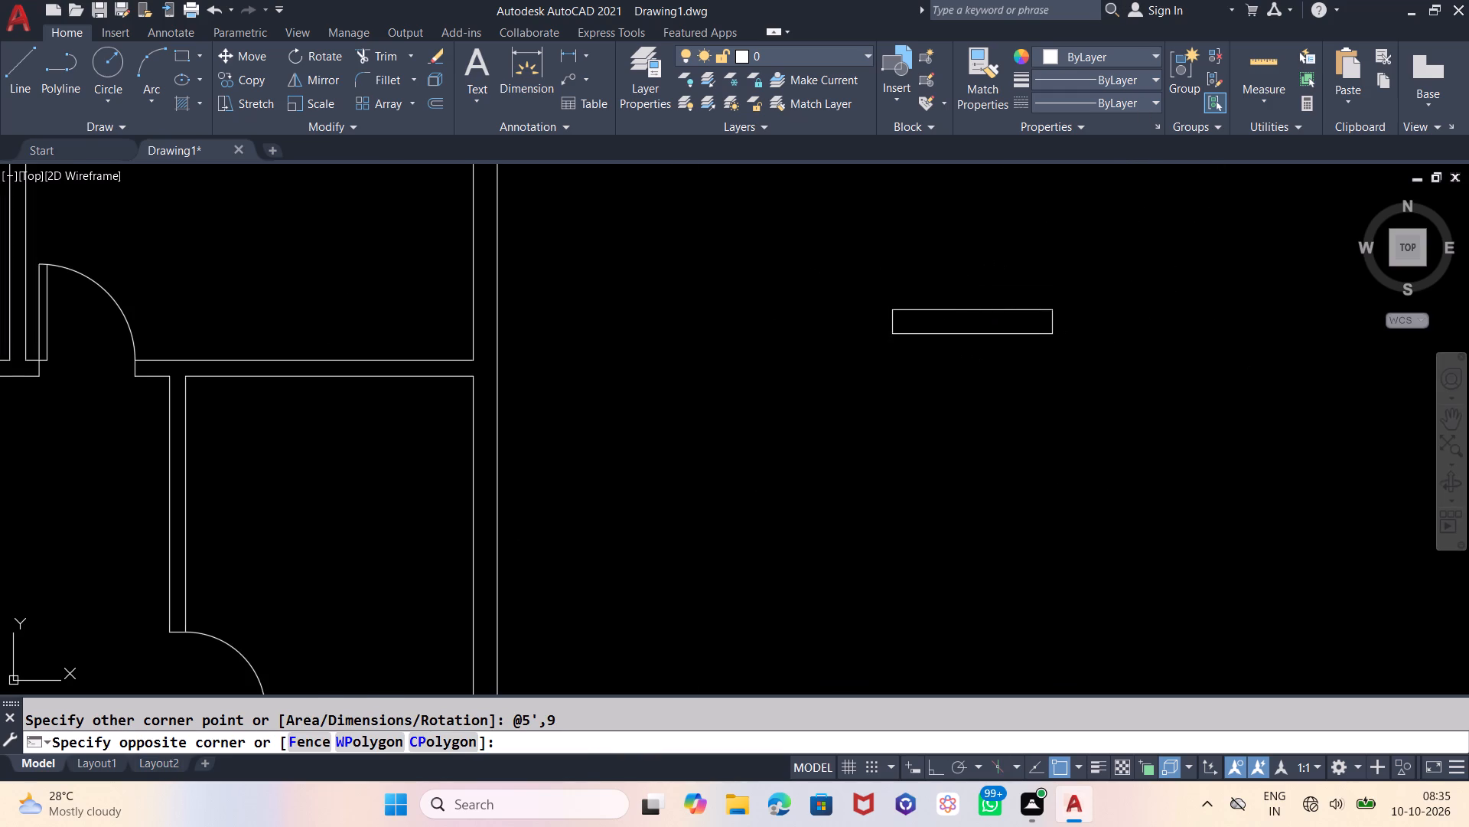
click(1129, 420)
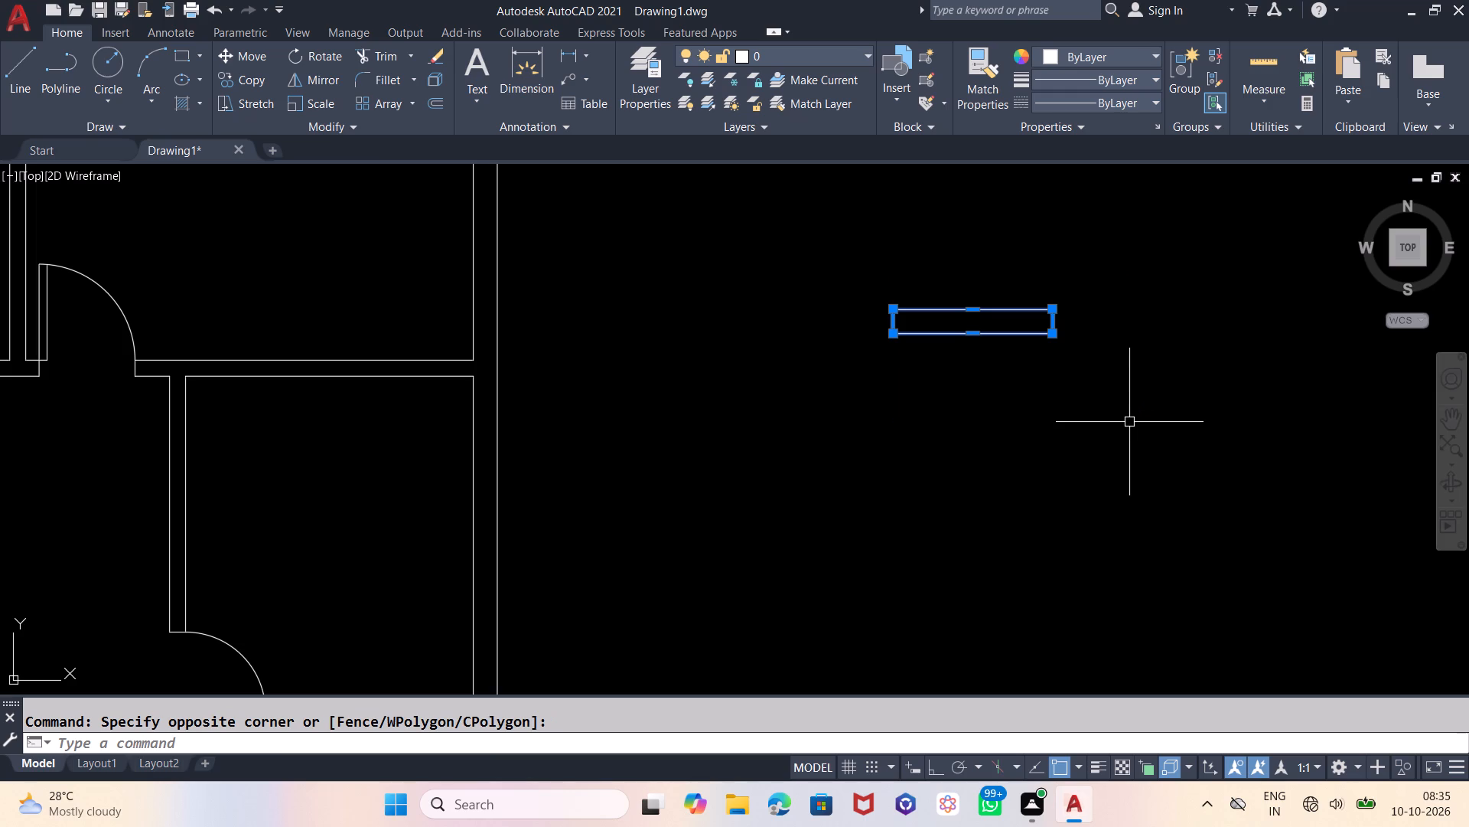
key(x)
key(Return)
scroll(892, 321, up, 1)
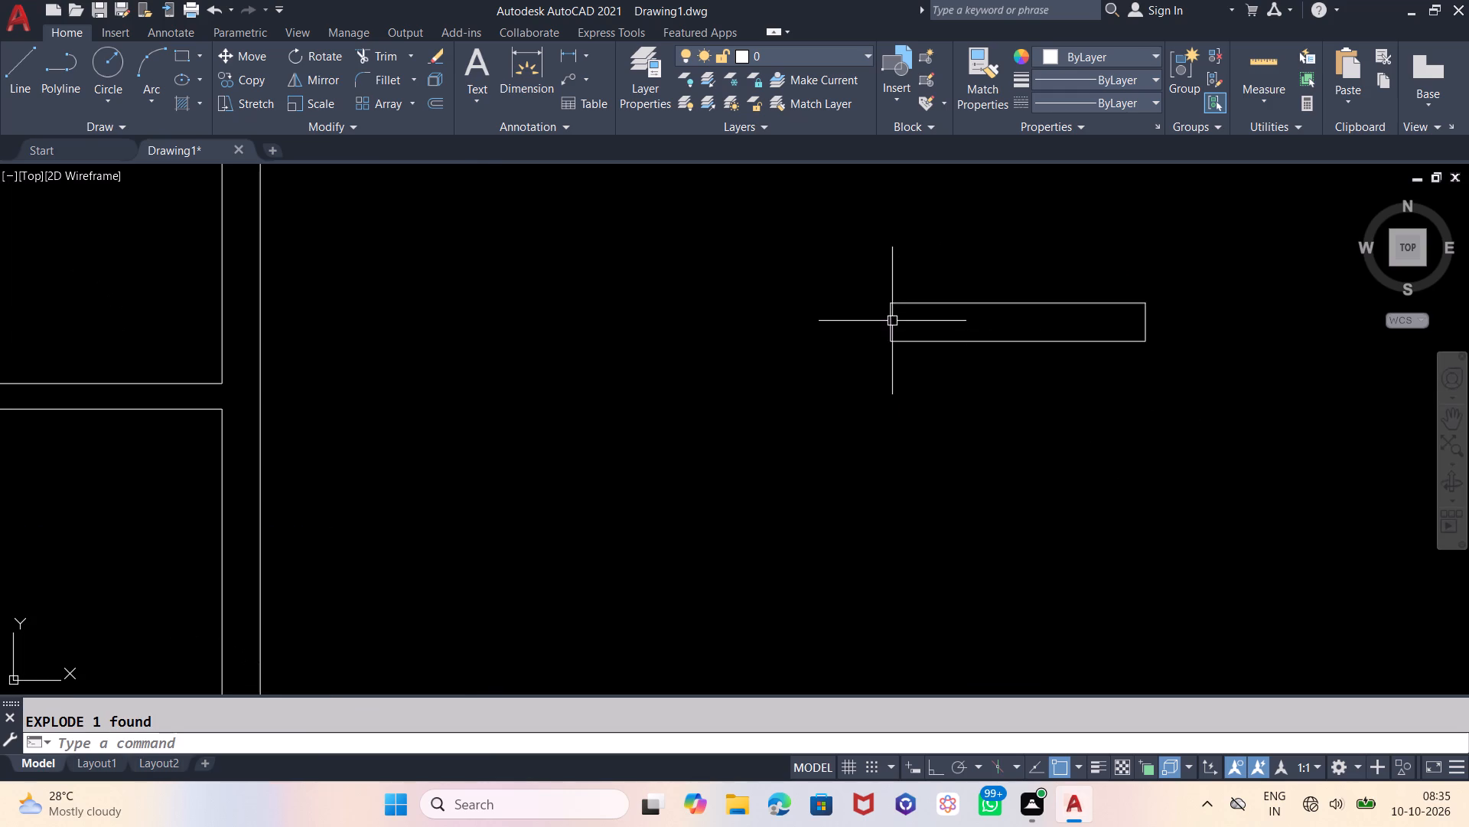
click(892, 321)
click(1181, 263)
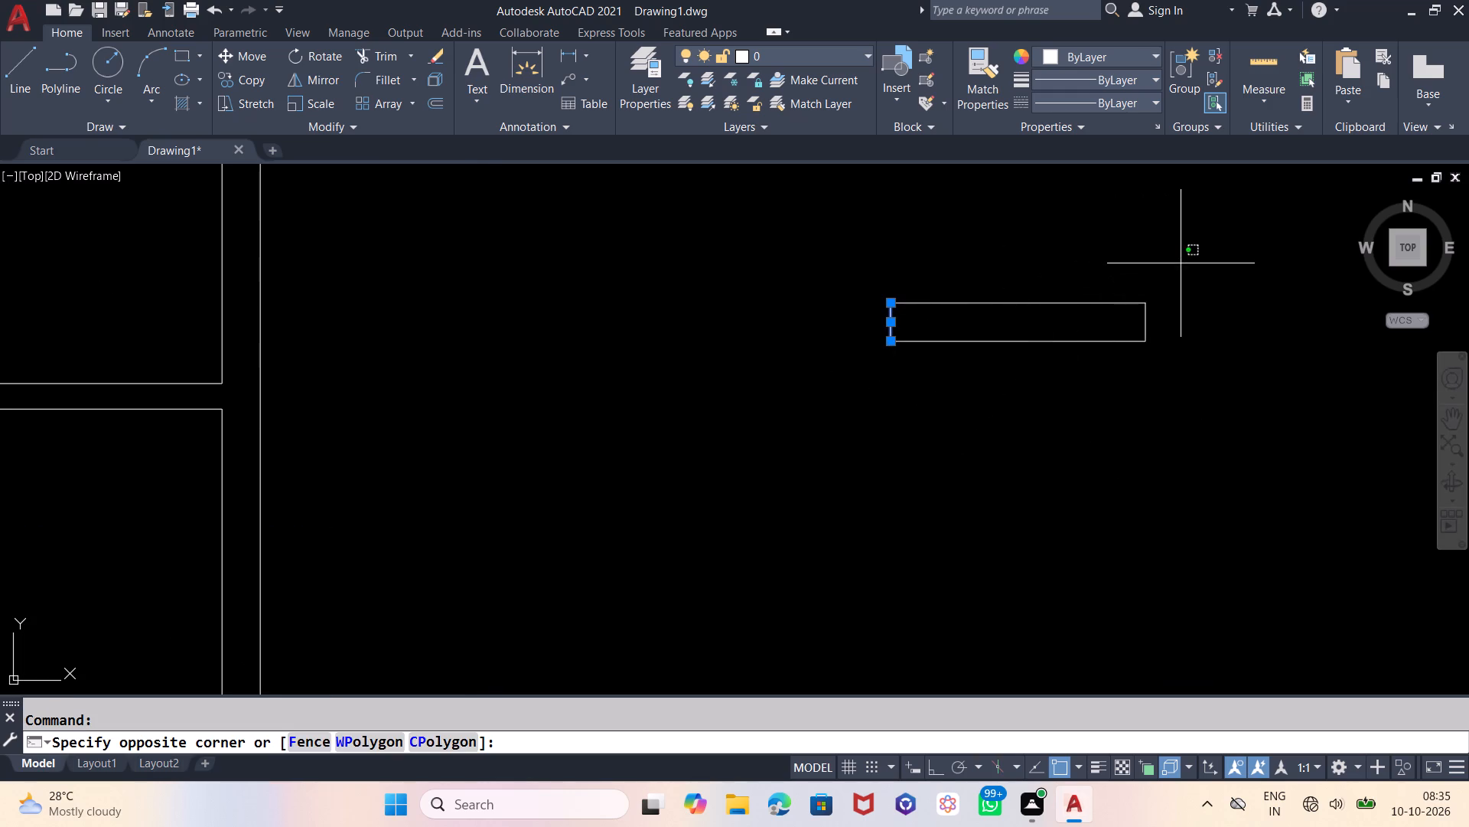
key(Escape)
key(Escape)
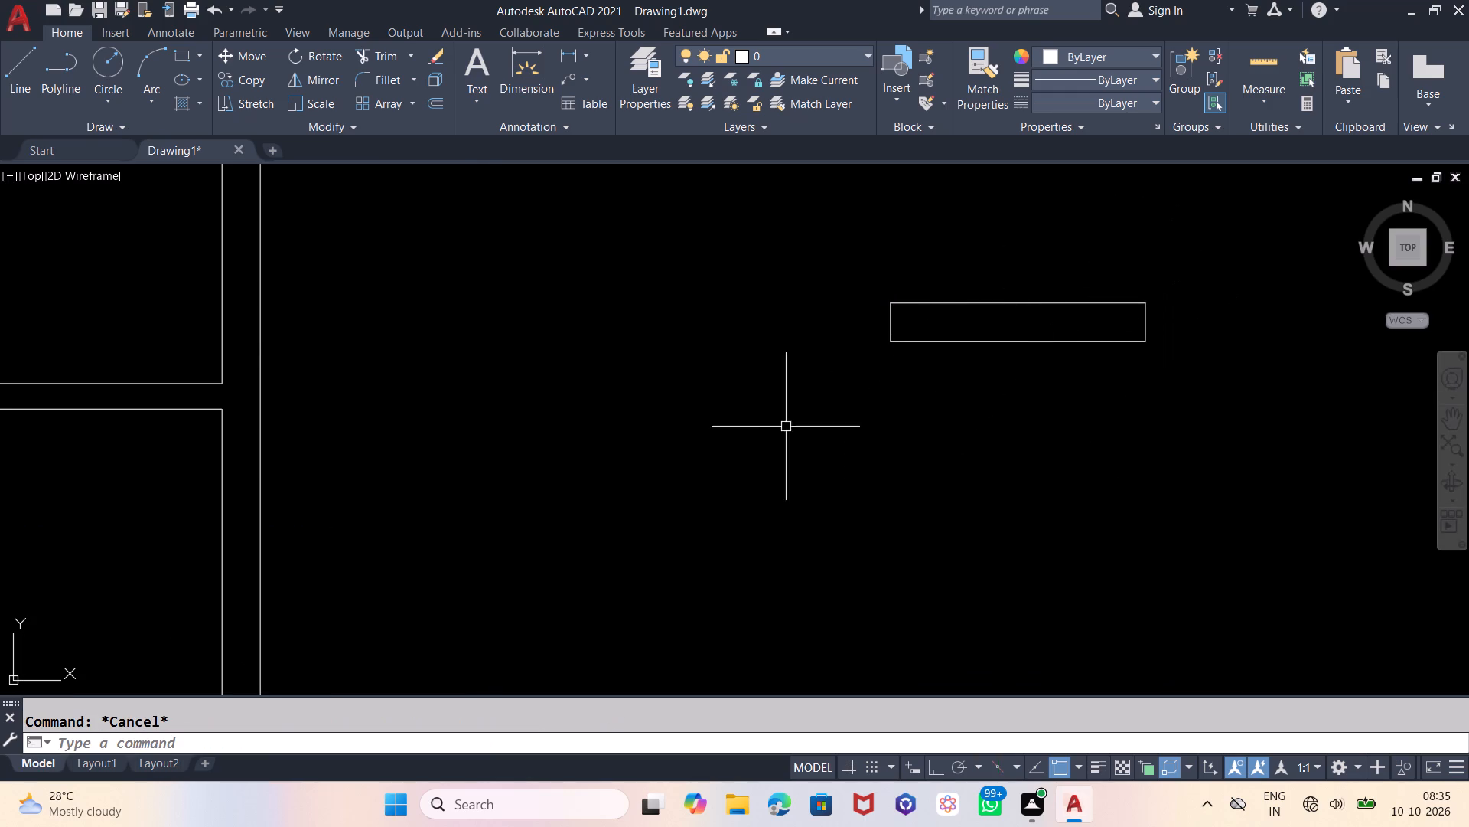
Draw a horizontal centre line between the midpoints of the exploded rectangle's two short edges.
key(l)
key(Return)
scroll(868, 342, up, 2)
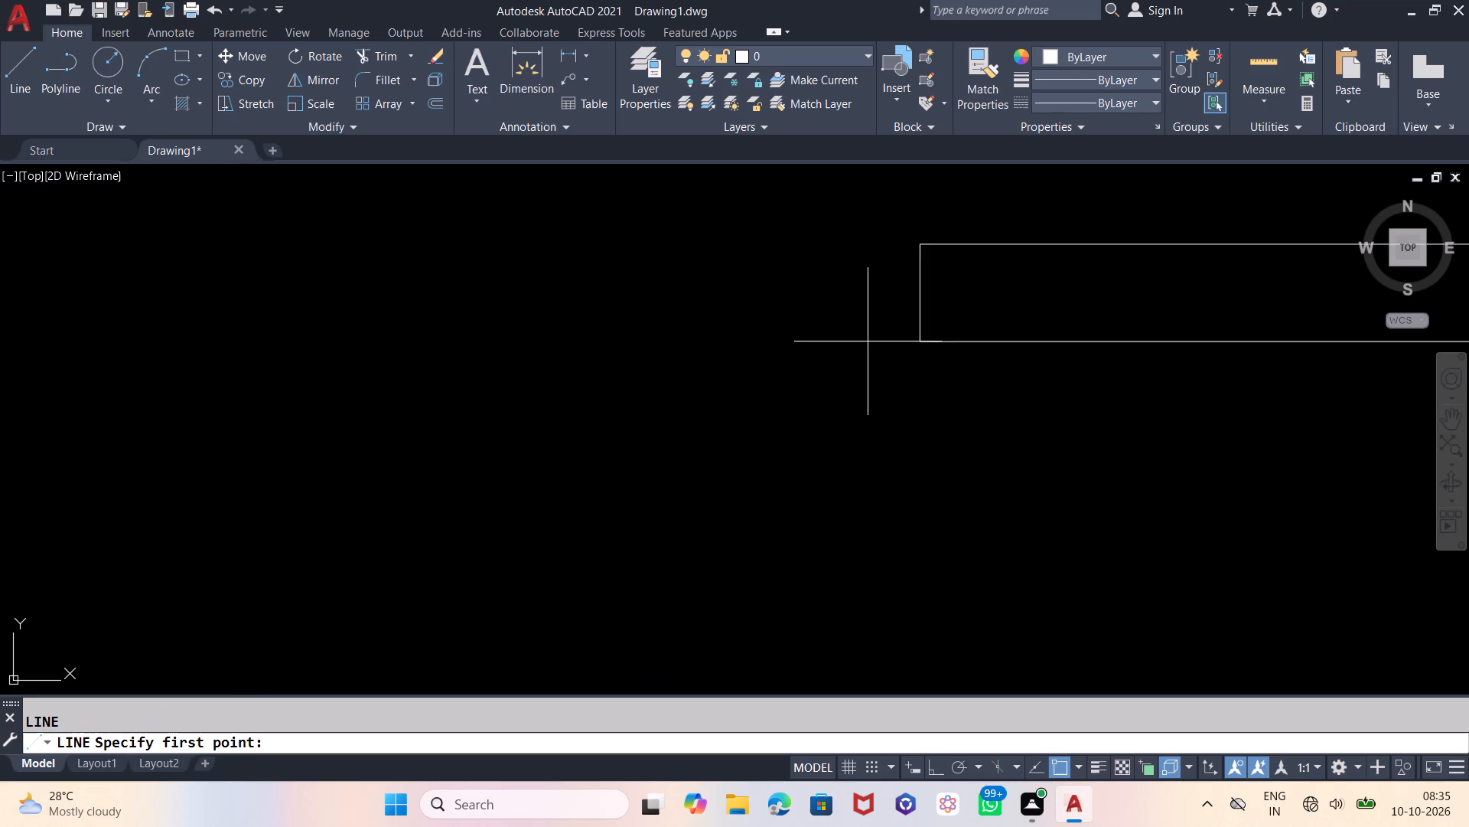
scroll(868, 342, up, 1)
click(952, 266)
scroll(845, 335, down, 2)
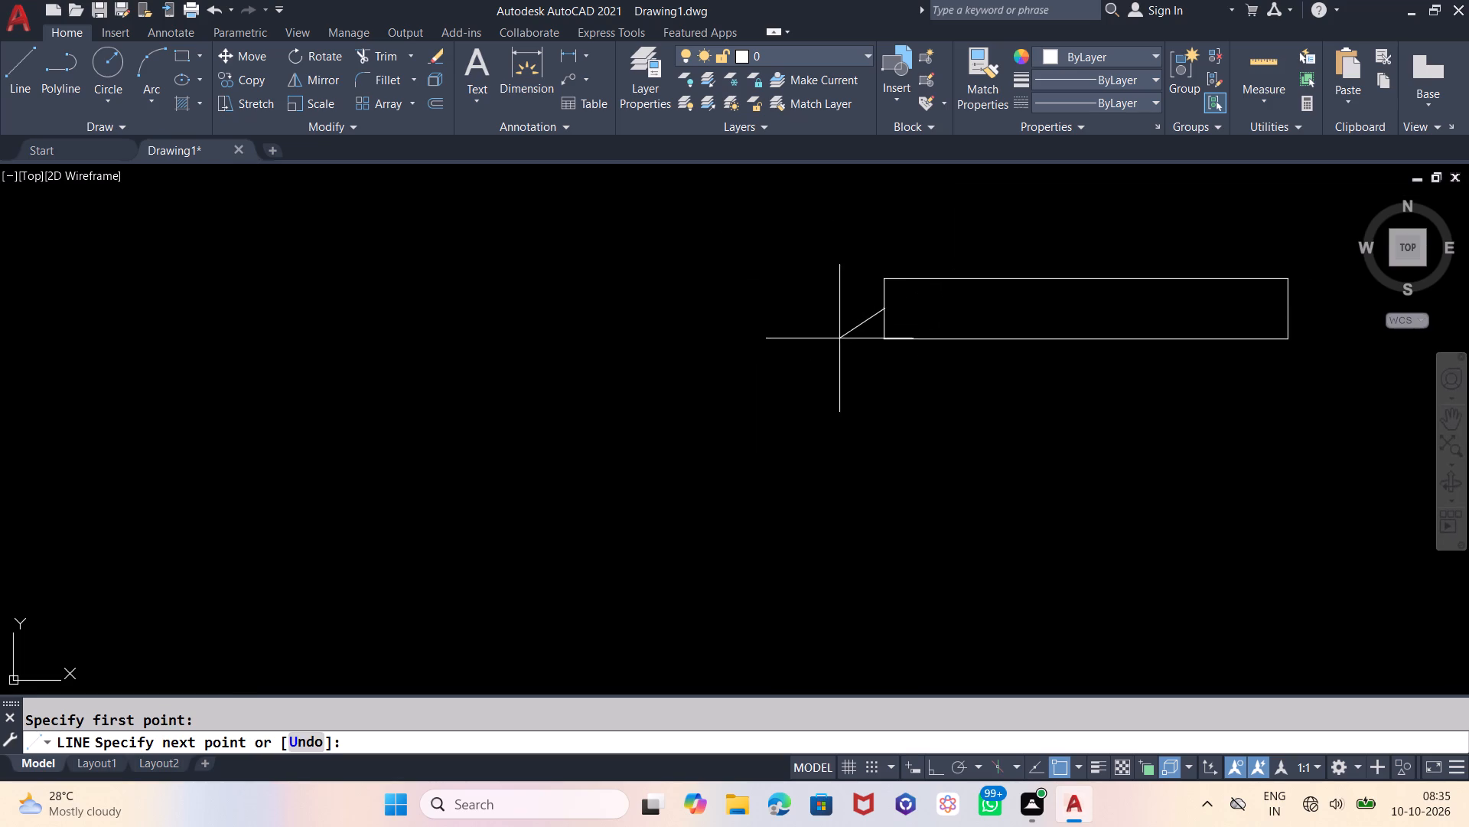
click(1293, 310)
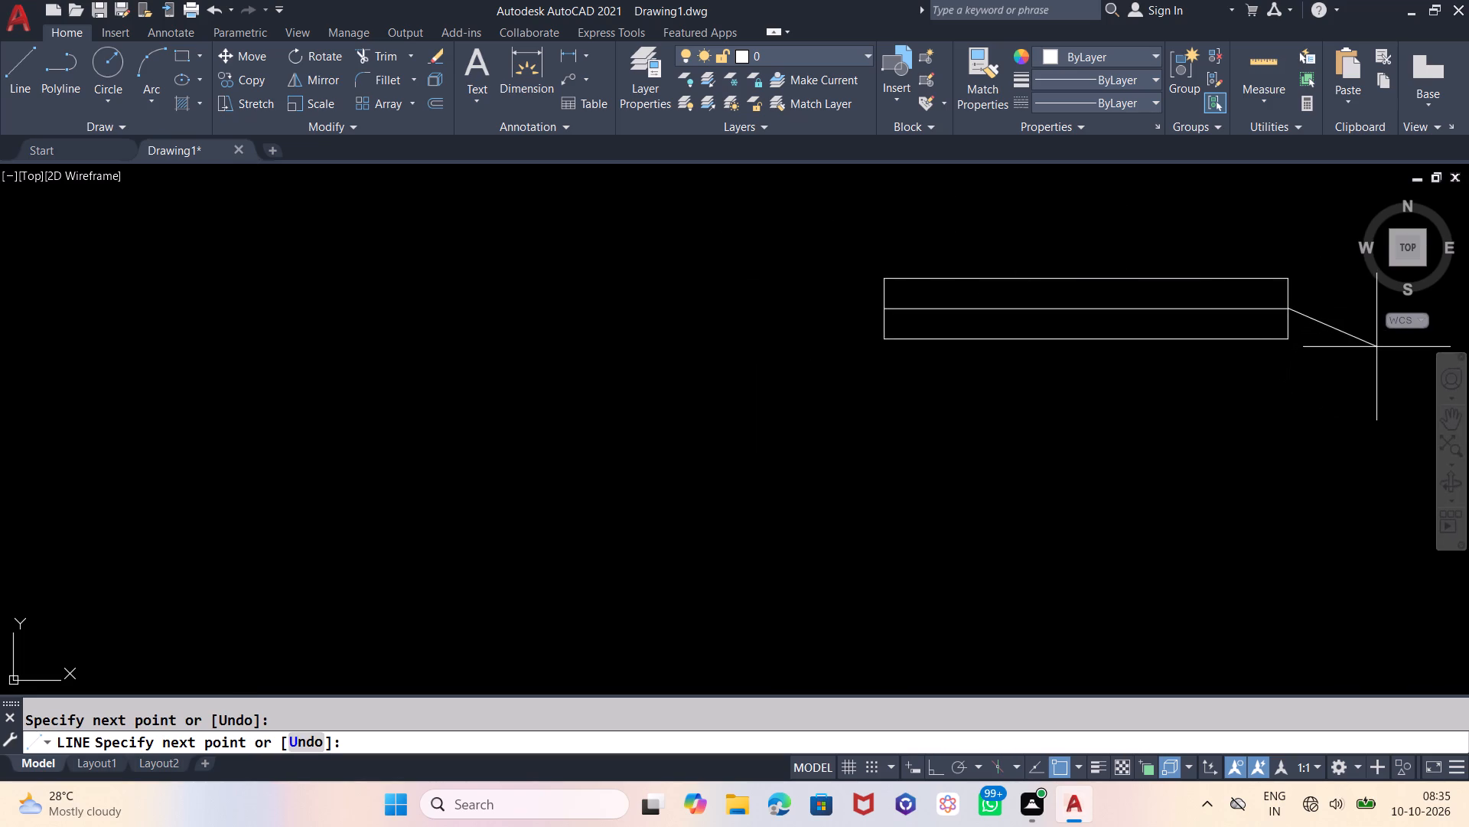
key(Escape)
scroll(908, 468, down, 1)
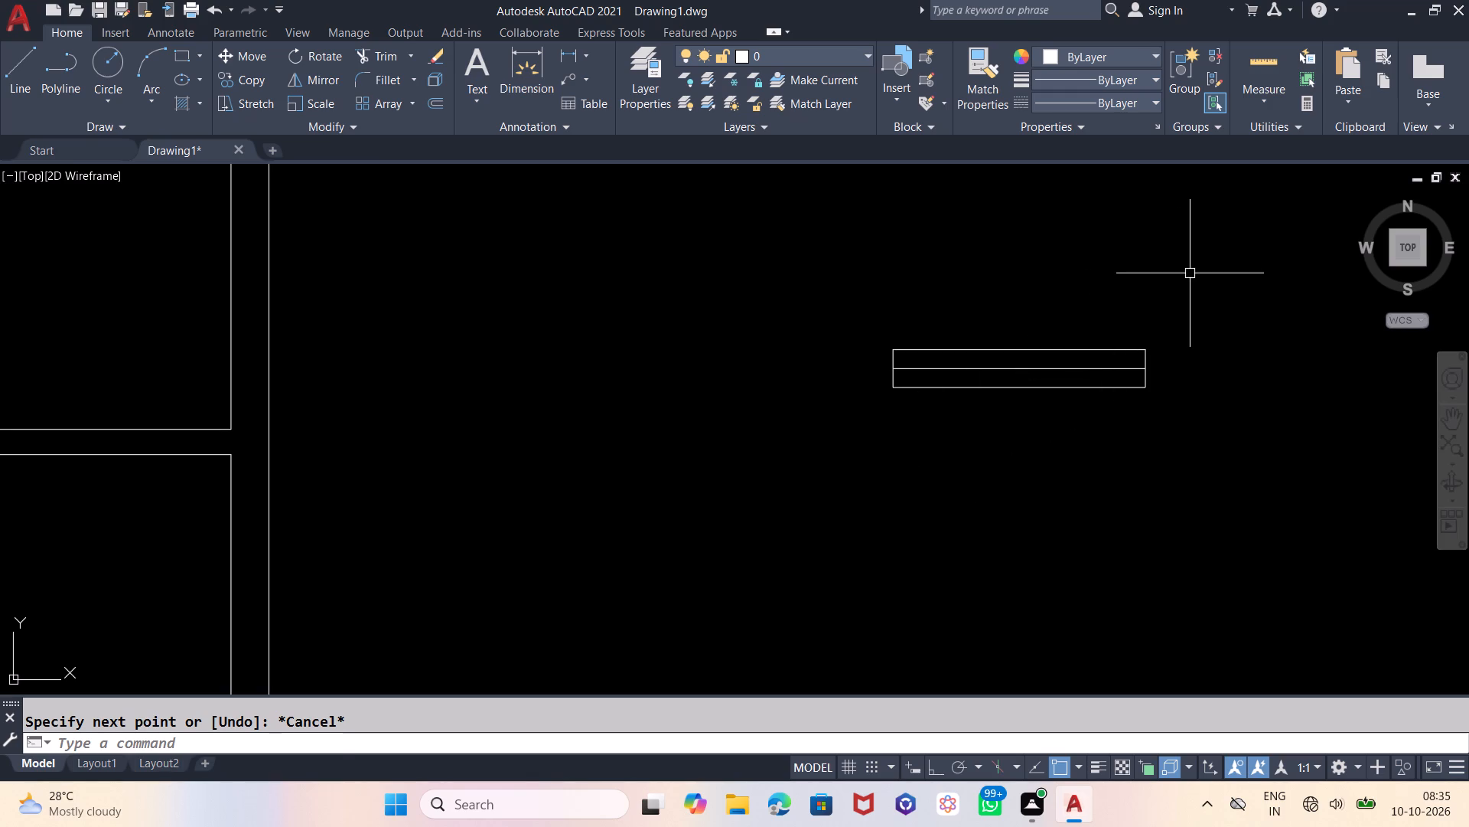
Offset both short edges of the exploded rectangle 2" inward.
key(o)
key(Return)
key(2)
key(Return)
scroll(1145, 357, up, 3)
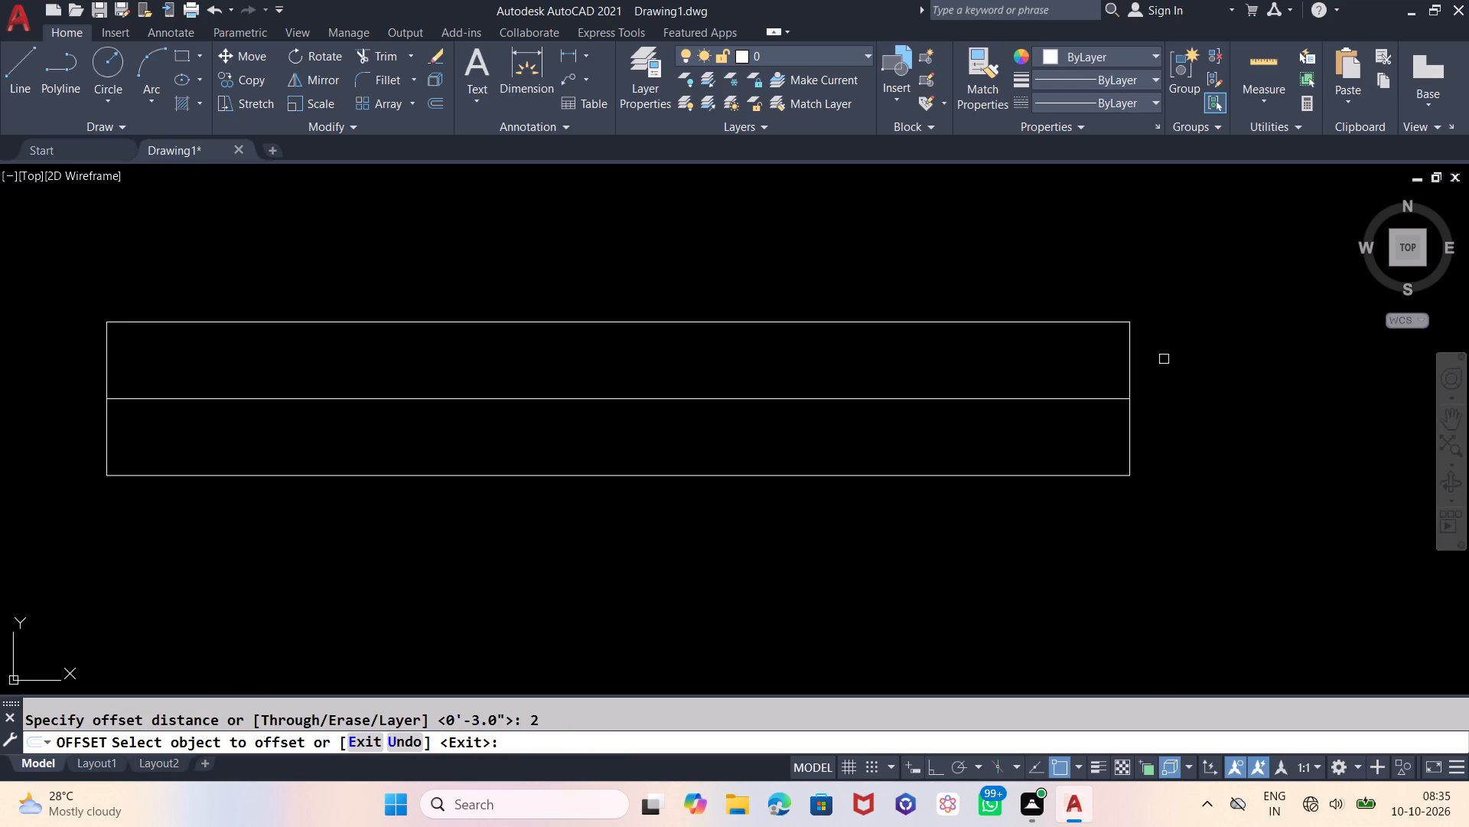
click(1129, 357)
click(917, 381)
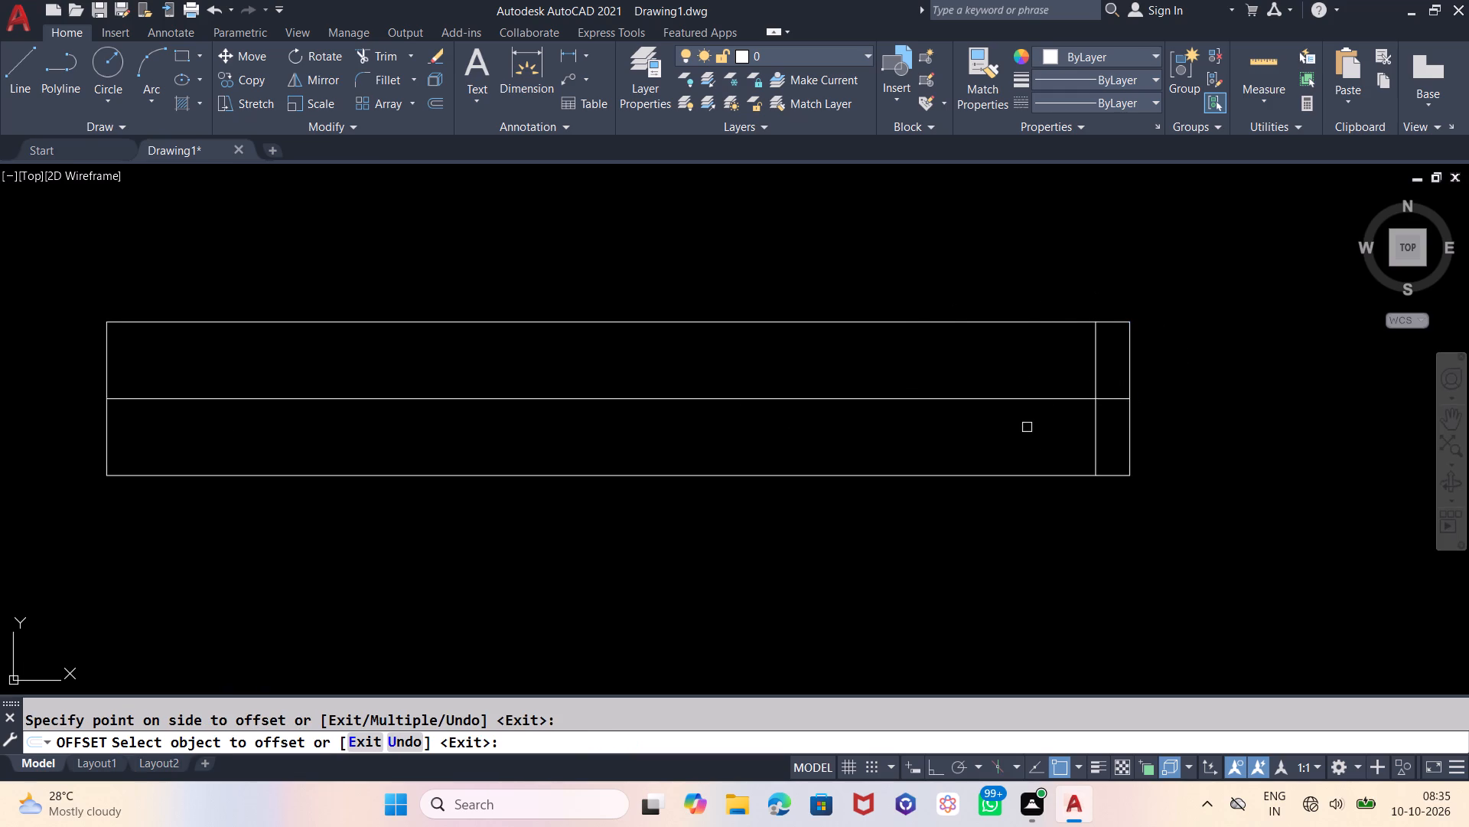
scroll(1031, 427, down, 1)
scroll(410, 391, up, 1)
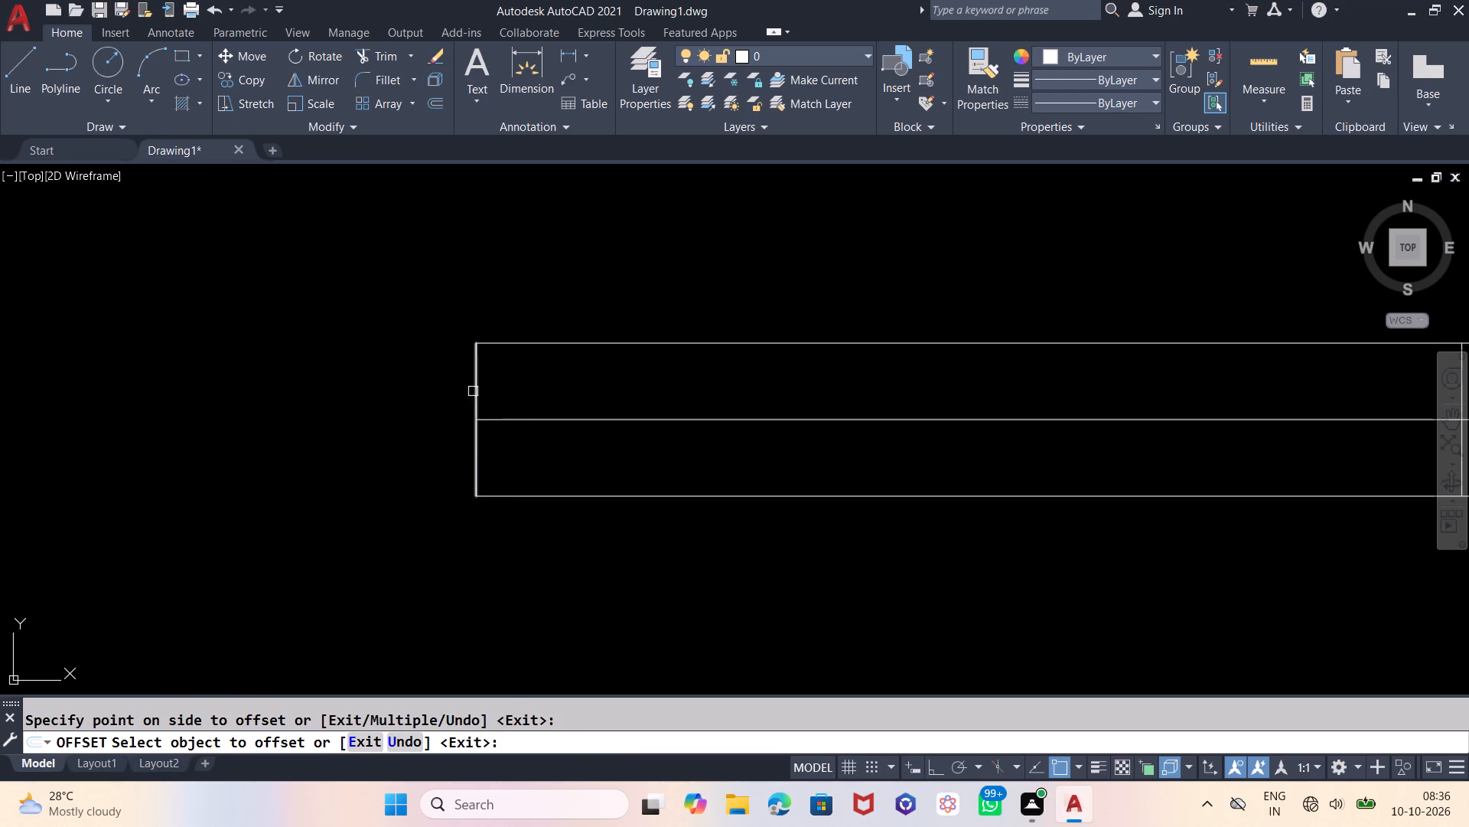
click(473, 391)
click(659, 397)
click(688, 343)
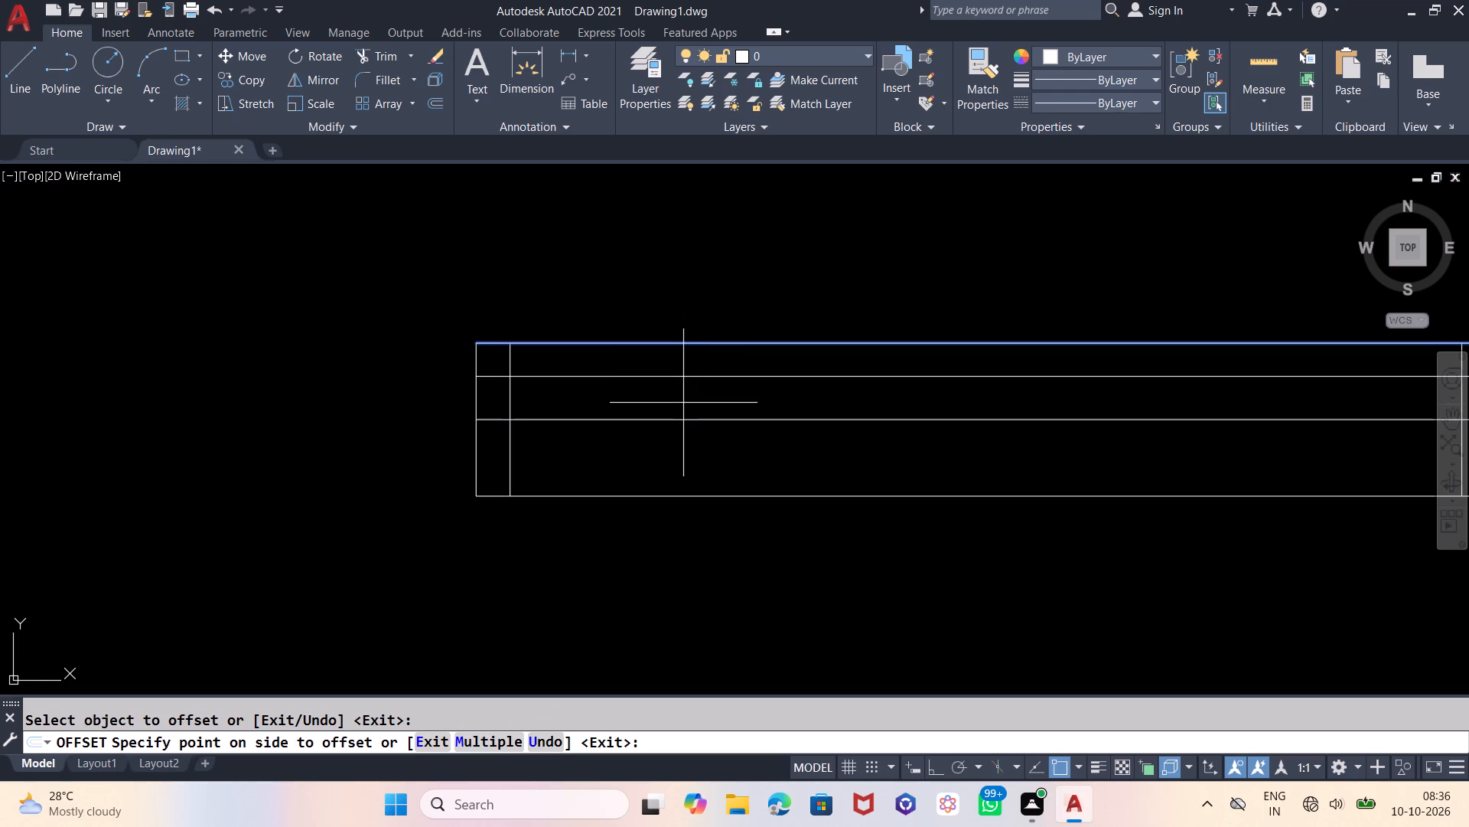
key(Escape)
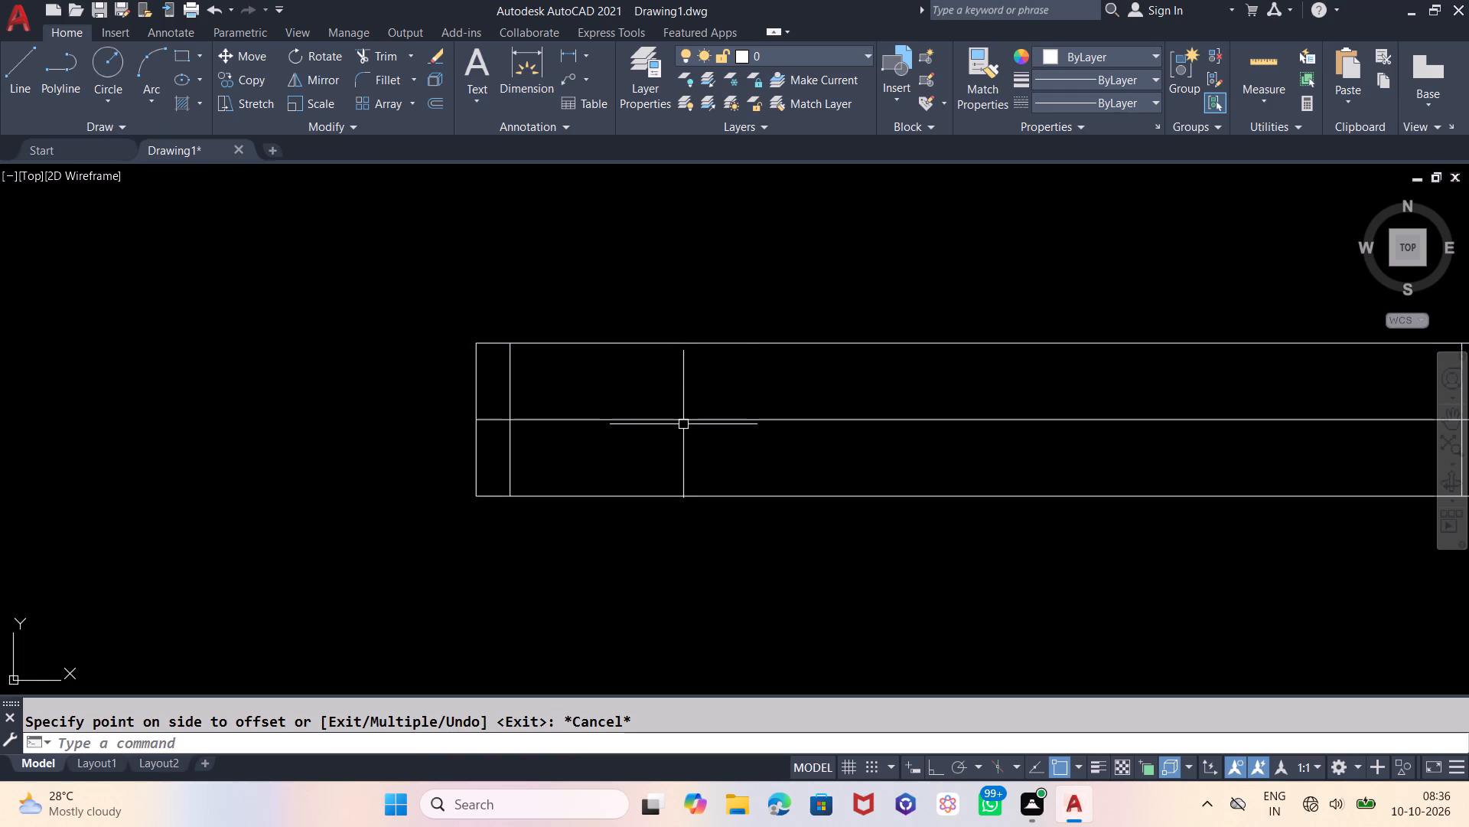
Offset the window symbol's horizontal centre line 2" to both sides.
key(o)
key(Return)
key(2)
key(Return)
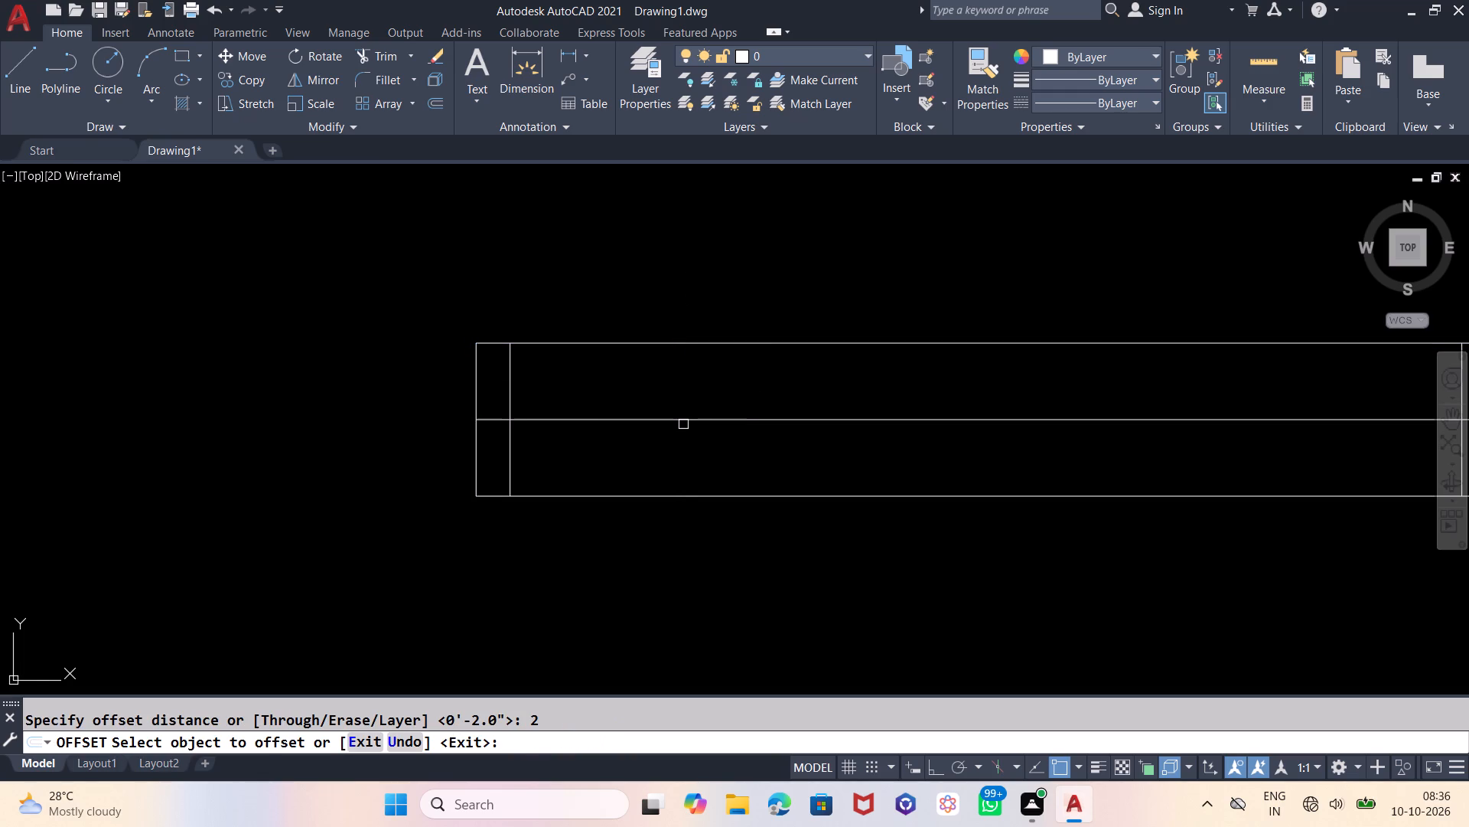
click(683, 421)
click(692, 394)
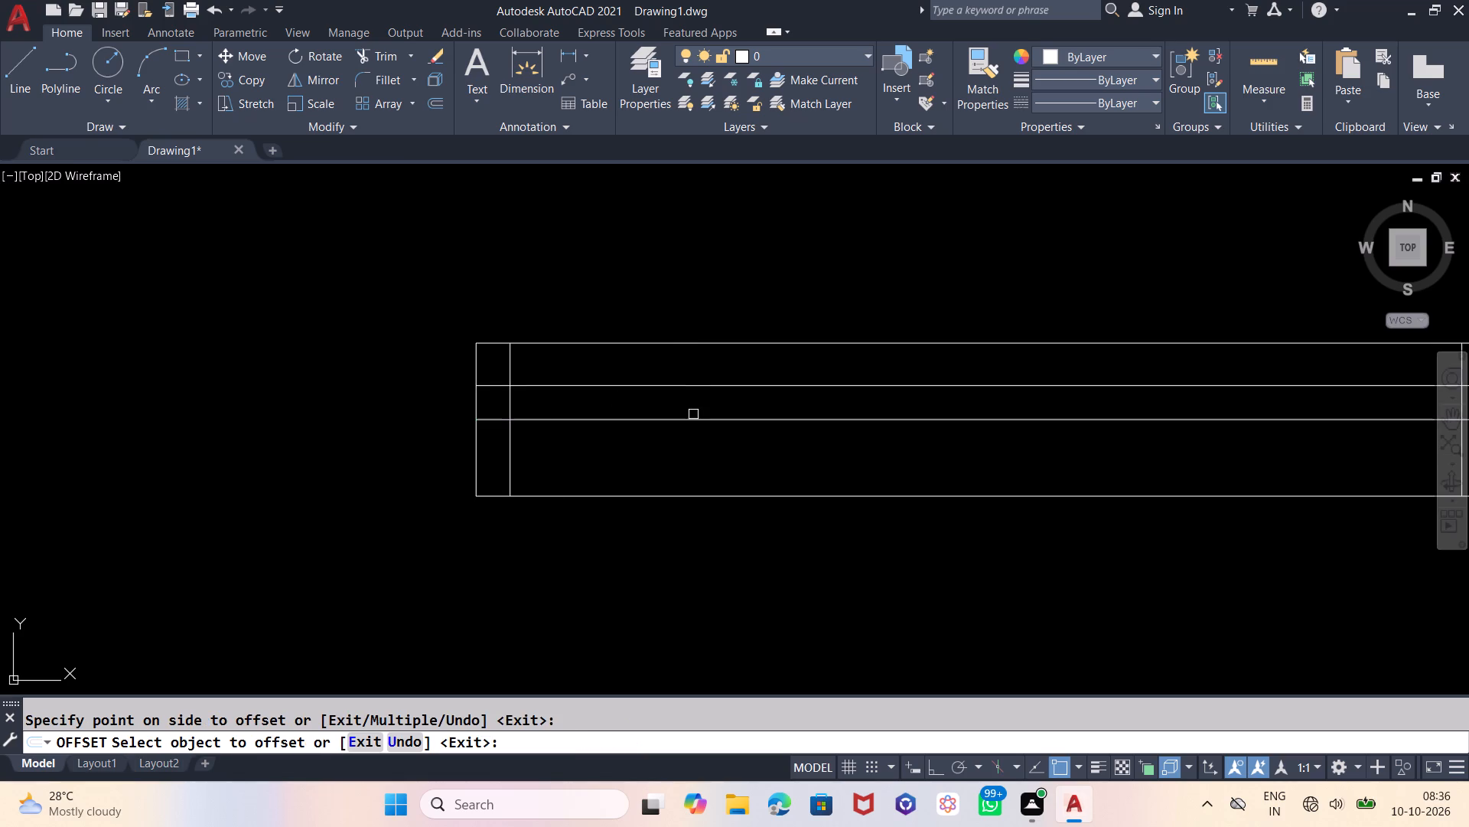
click(693, 418)
click(694, 470)
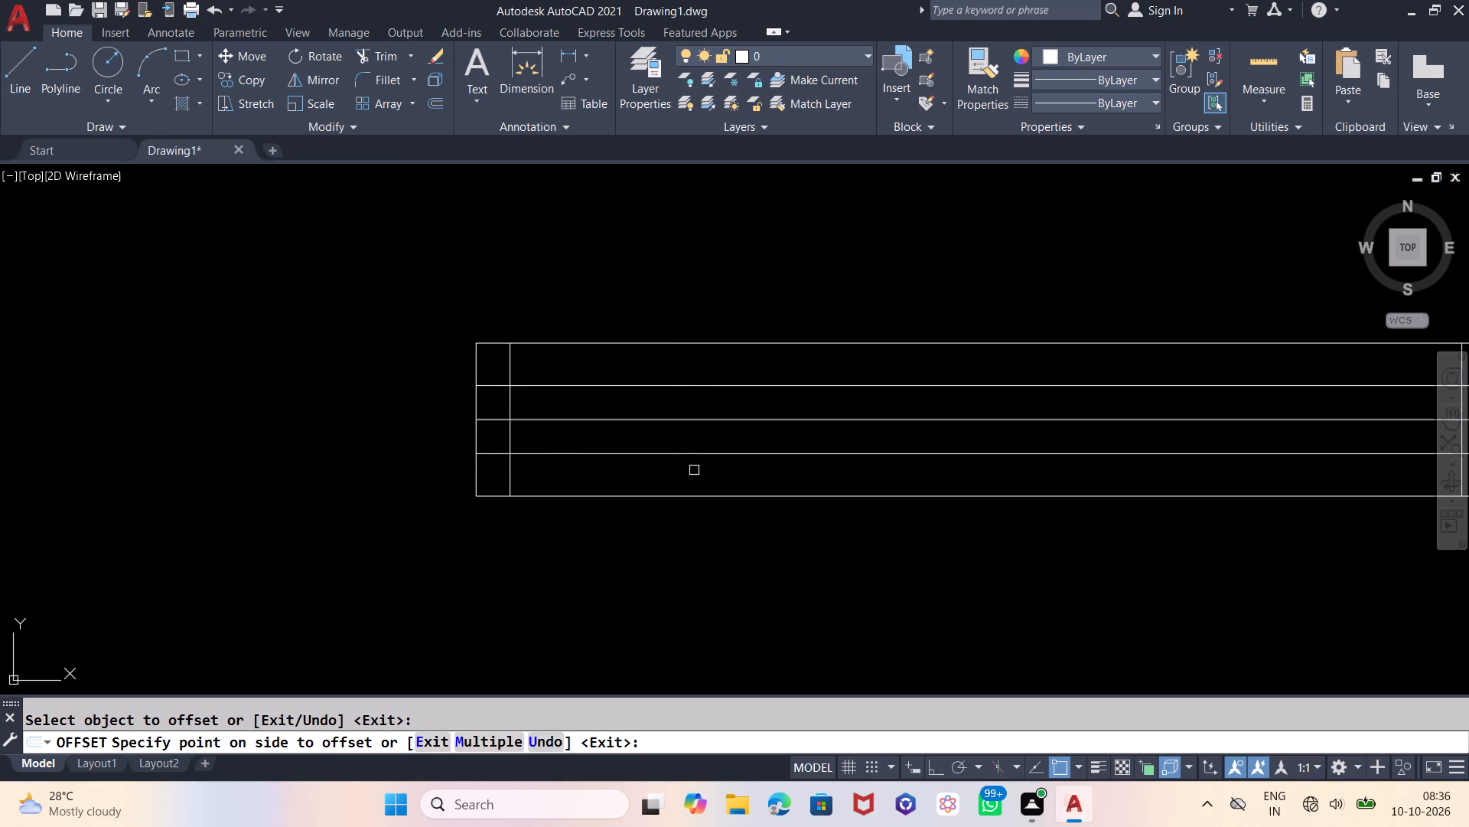
key(Escape)
Trim the three inner horizontal lines out of the 2" end strips at both ends of the window symbol.
text(tr)
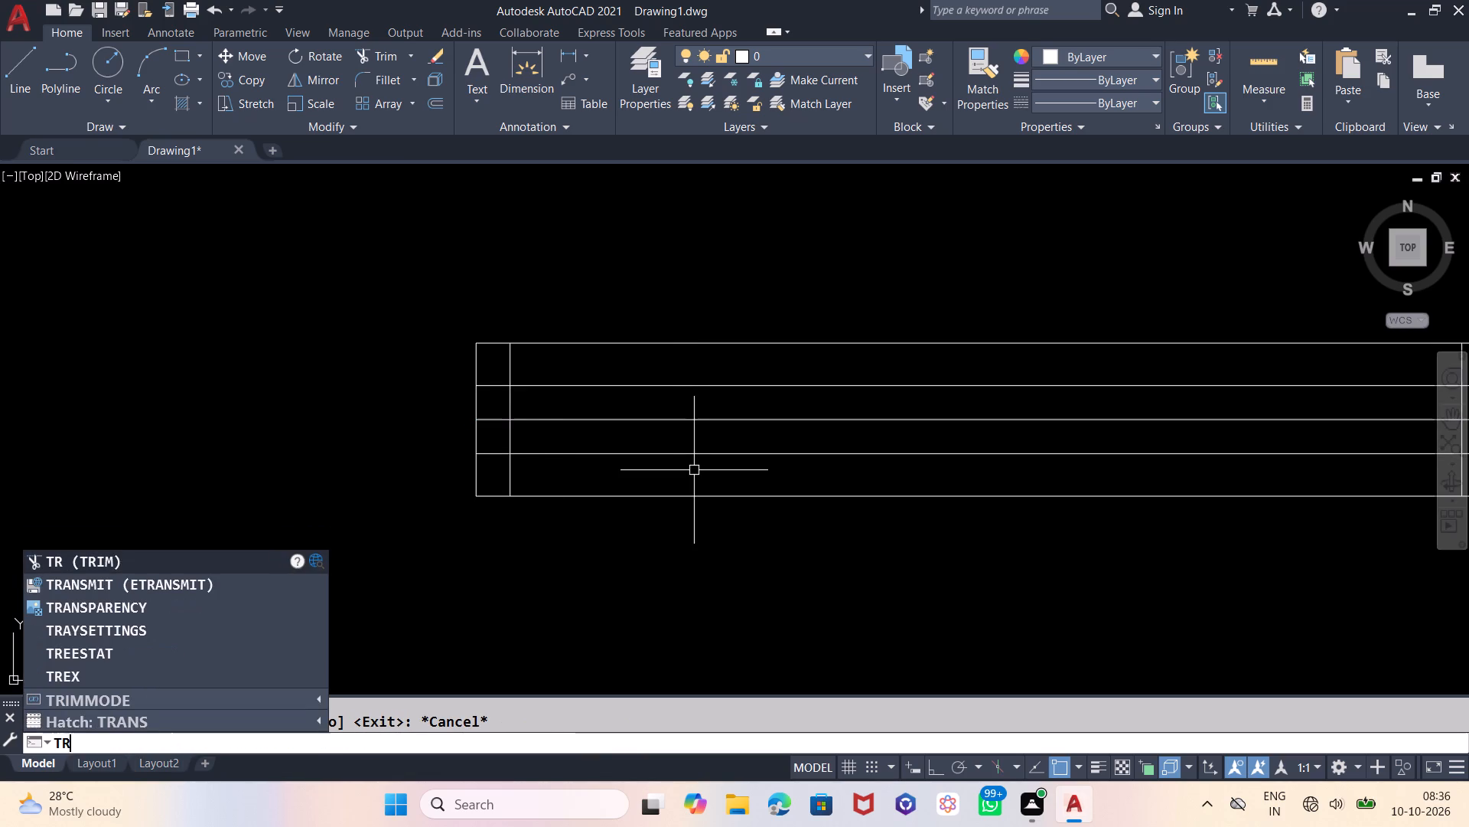
key(Return)
key(Return)
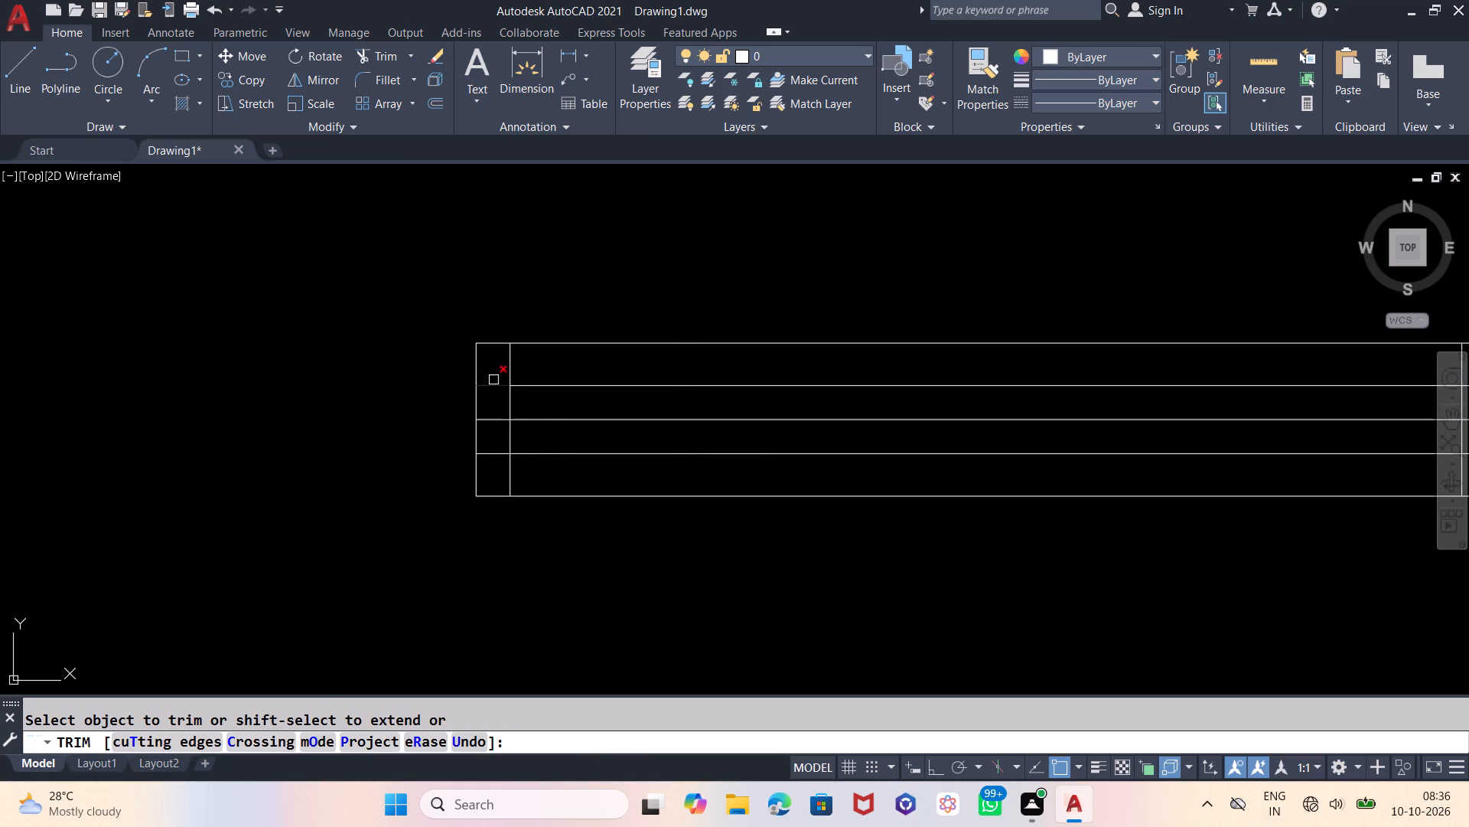
click(497, 366)
click(497, 456)
scroll(321, 442, down, 2)
scroll(747, 423, up, 3)
drag(820, 389, 826, 397)
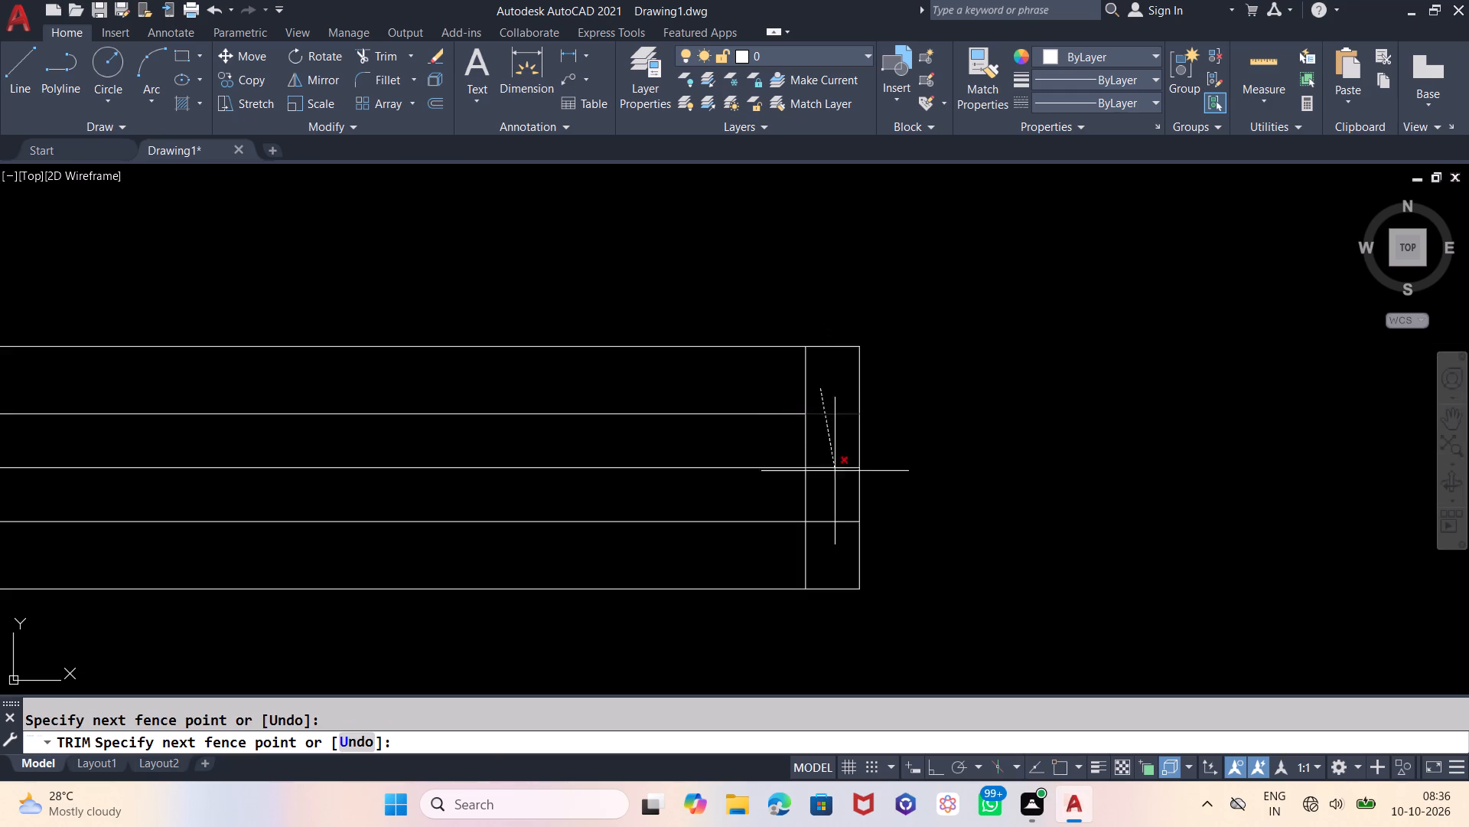
click(835, 531)
scroll(1028, 420, down, 2)
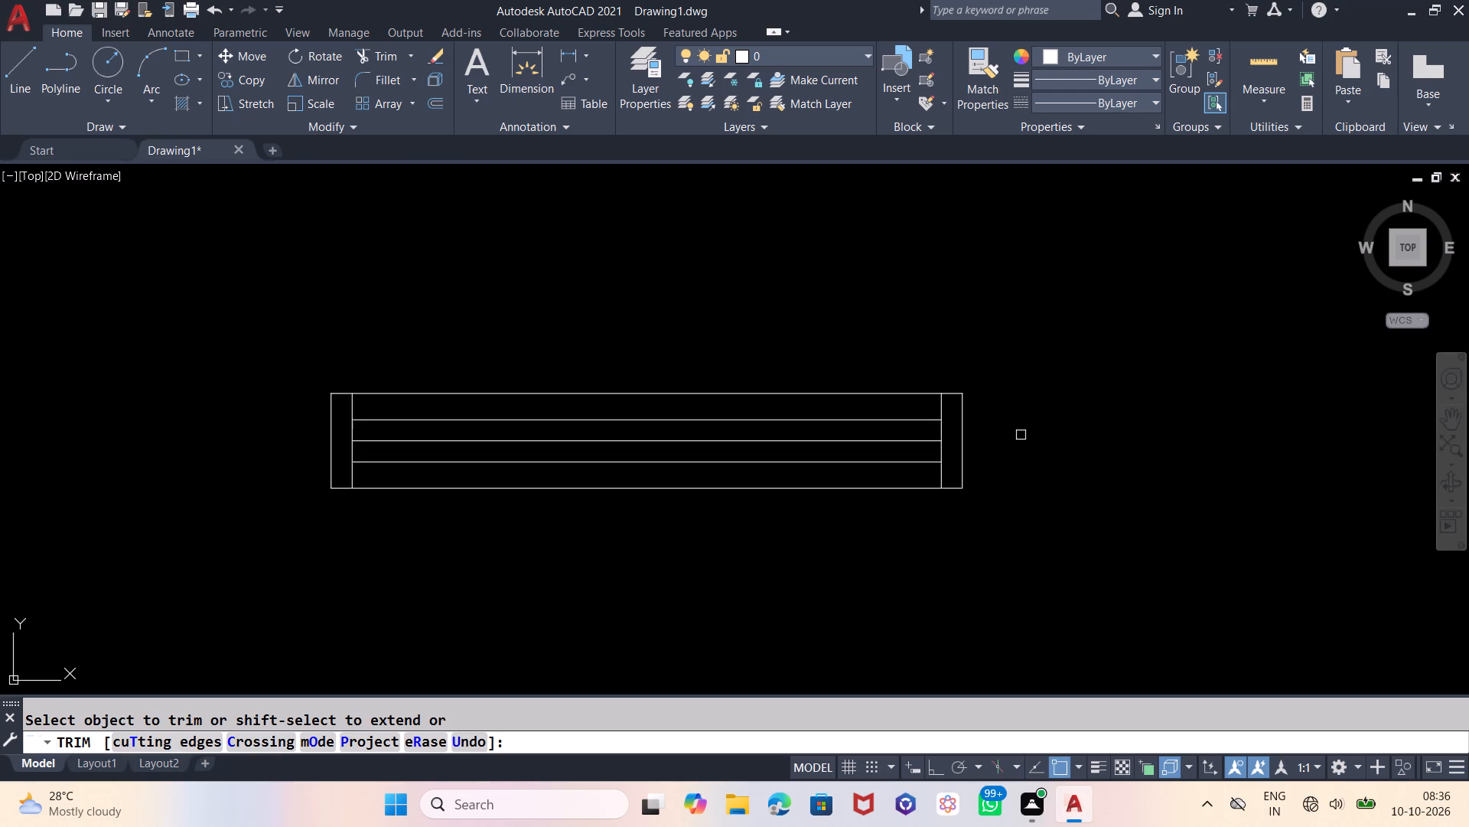
key(Escape)
Copy the window symbol by its lower edge's midpoint to the midpoint of the upper-left room's inner top wall line.
scroll(1051, 414, down, 1)
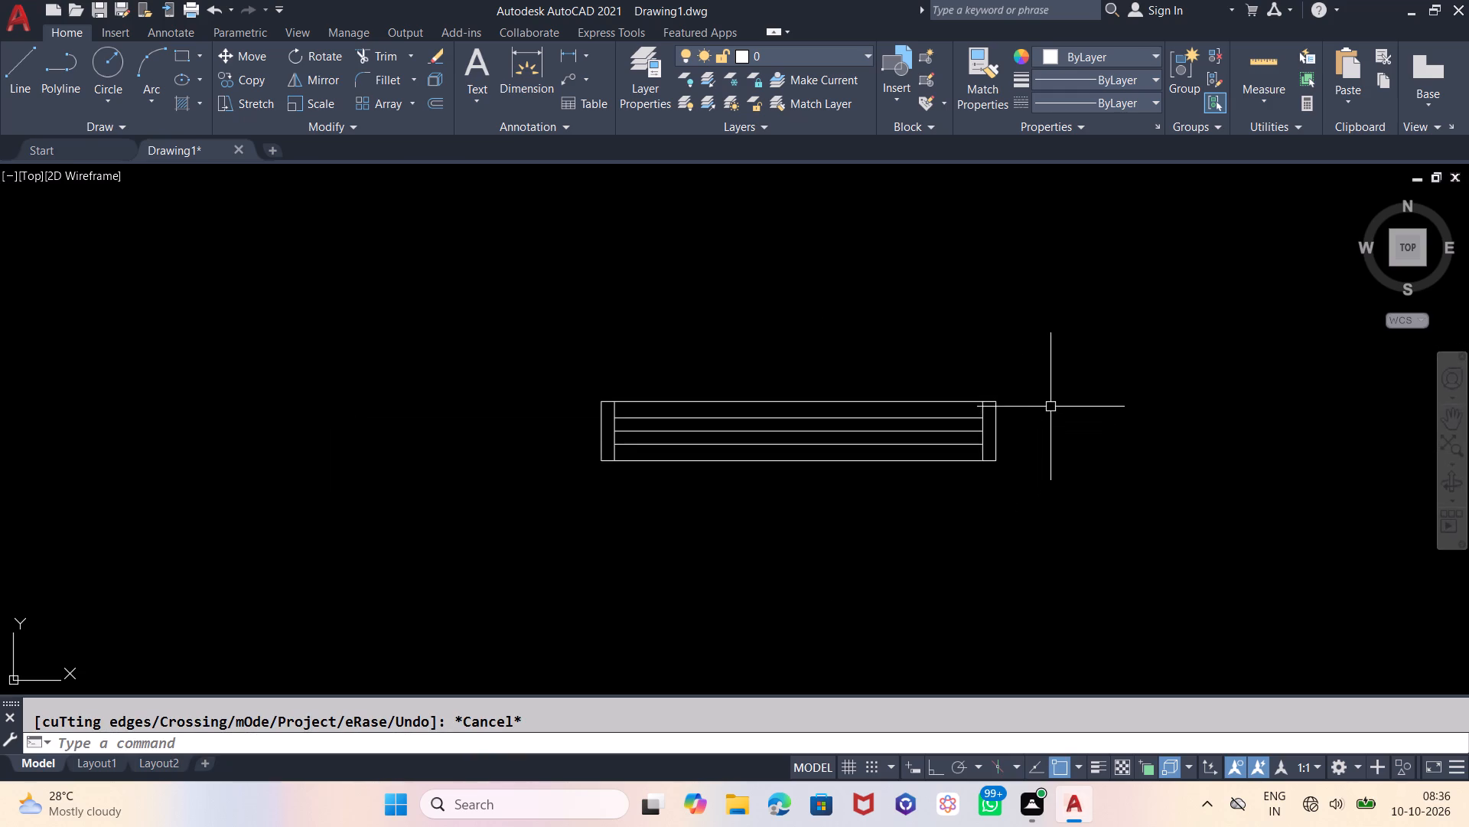
scroll(1049, 390, down, 5)
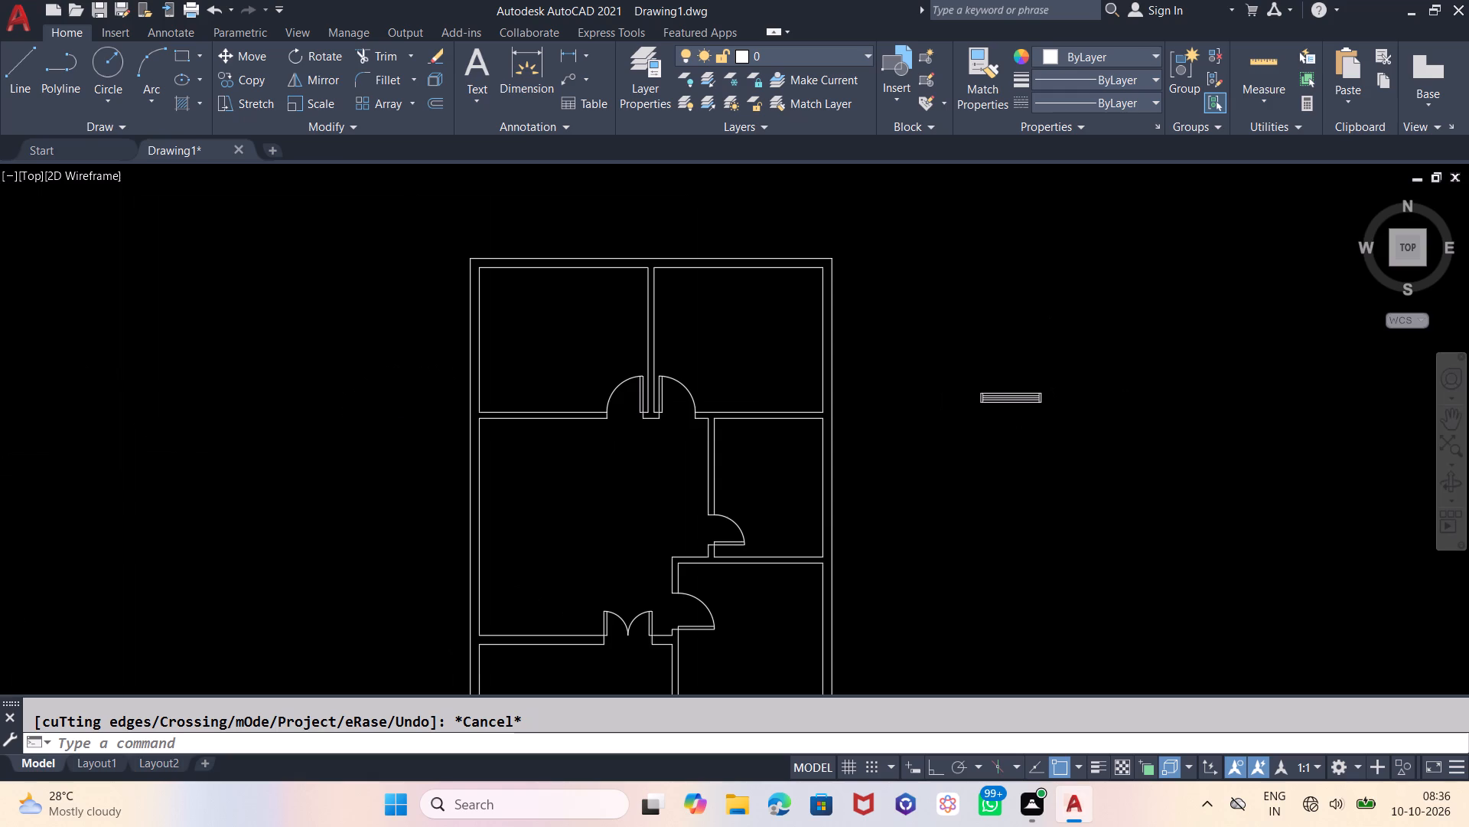
scroll(1049, 391, up, 1)
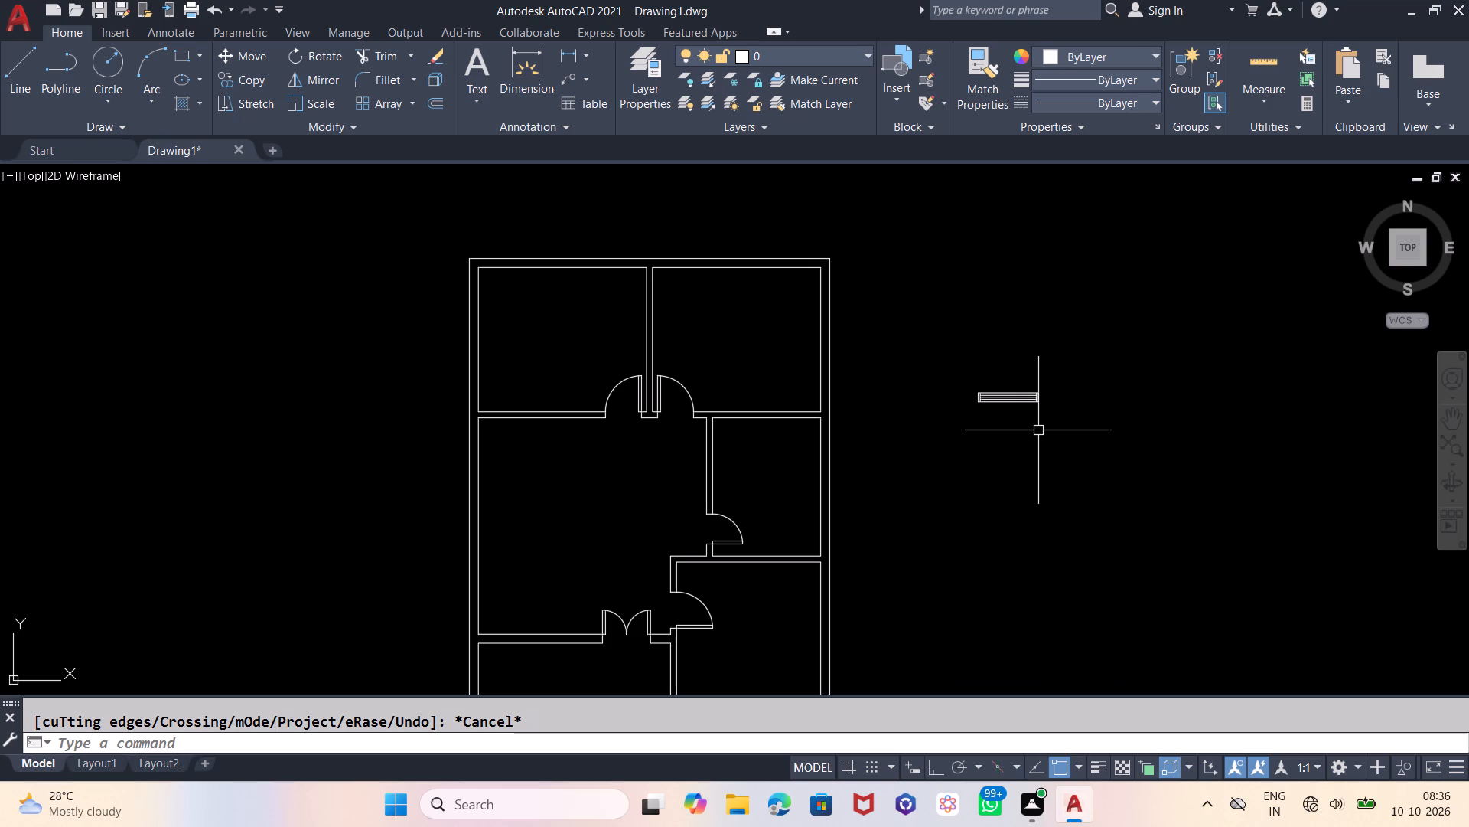
click(1051, 368)
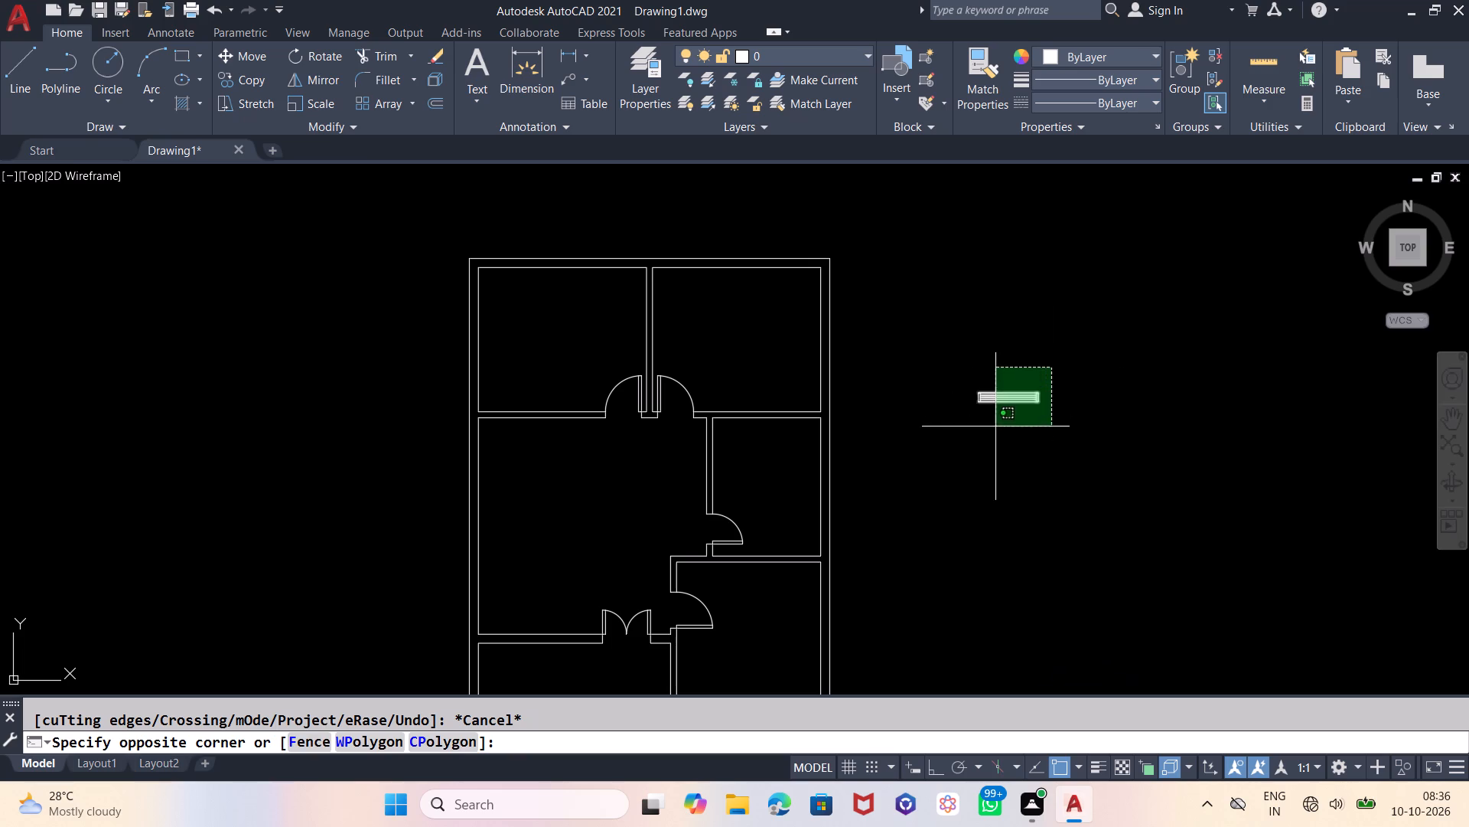
click(915, 471)
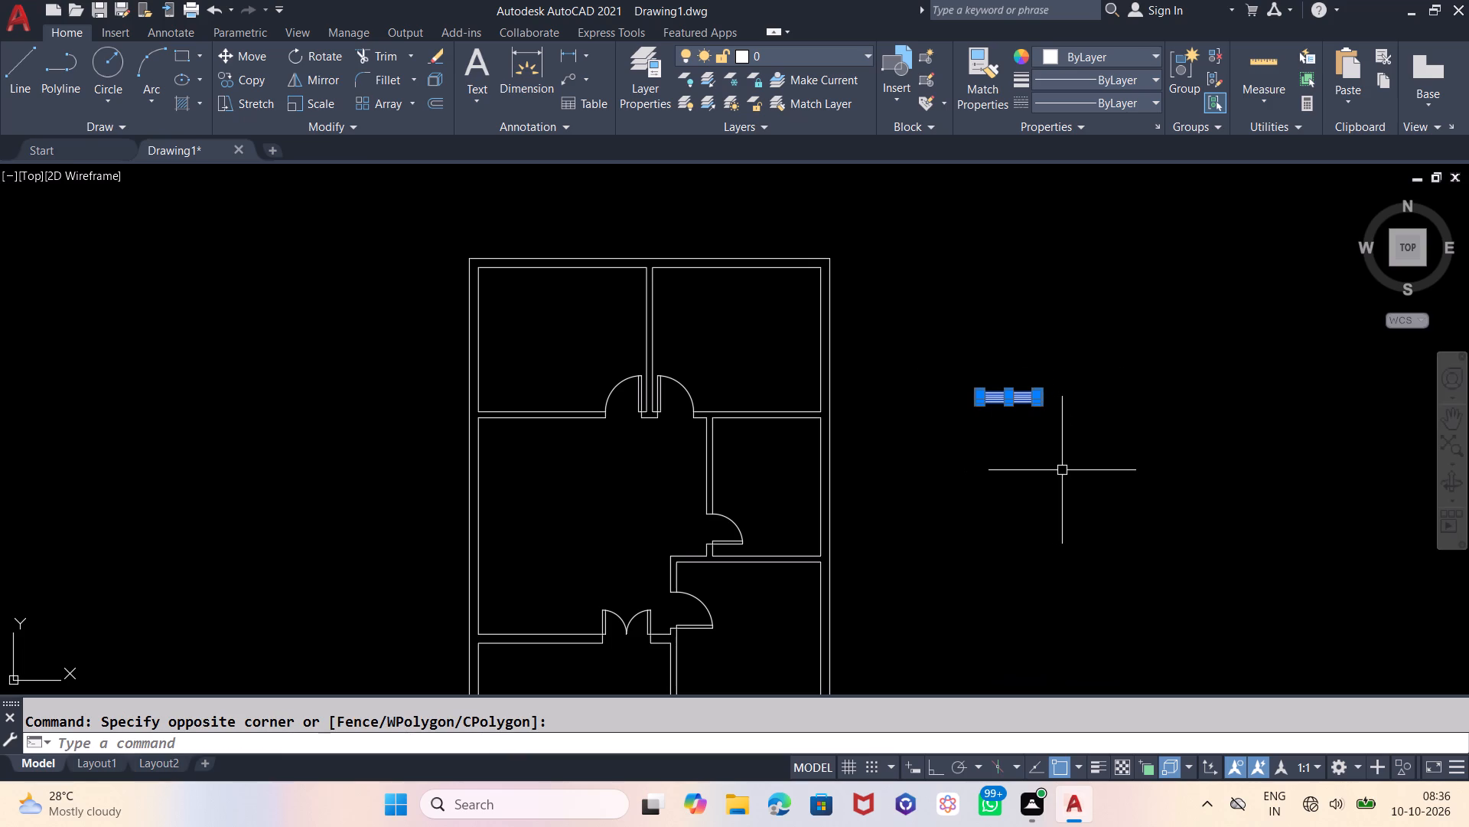
key(c)
key(p)
key(Return)
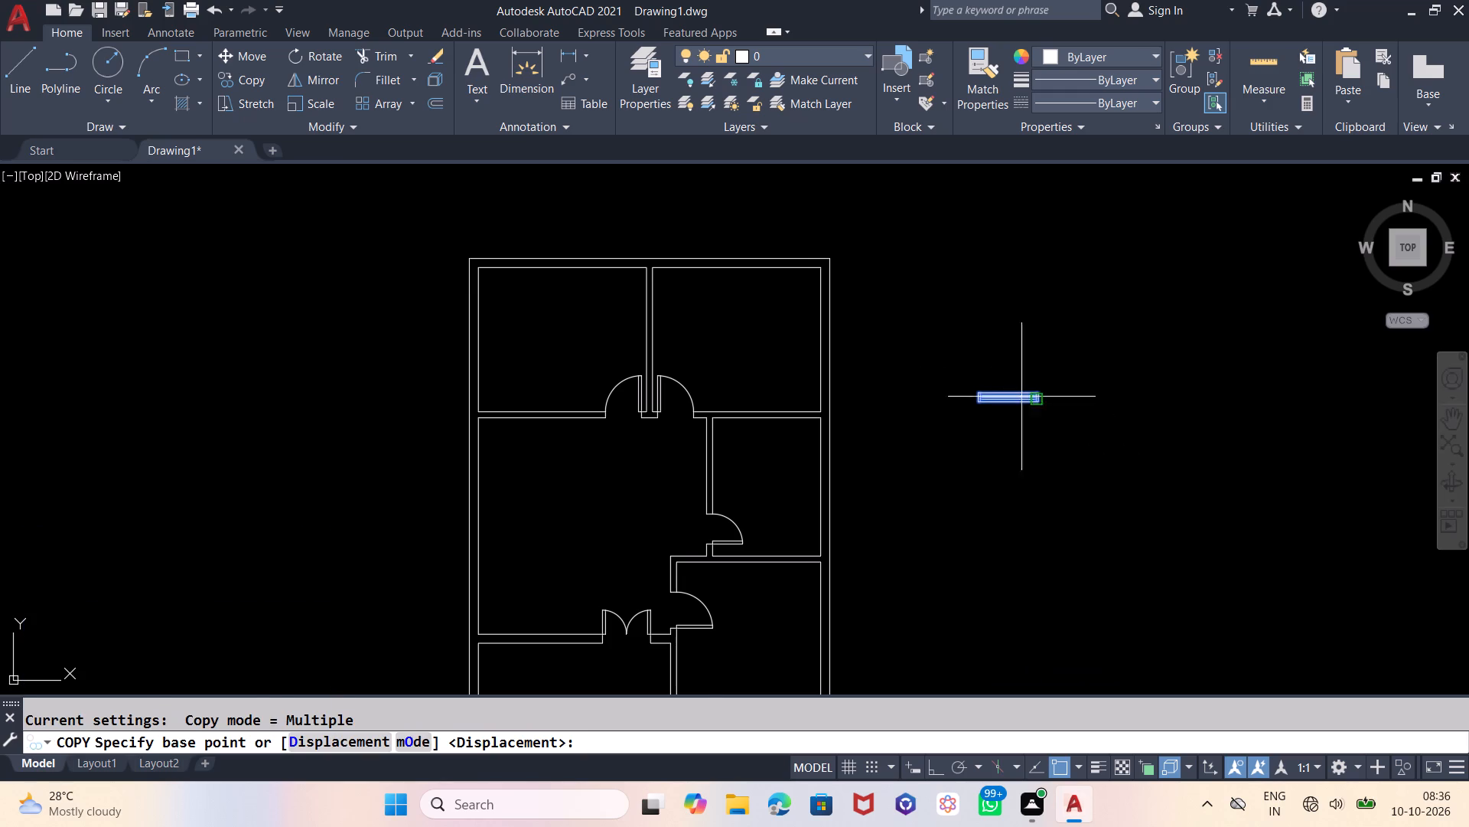
scroll(1005, 376, up, 5)
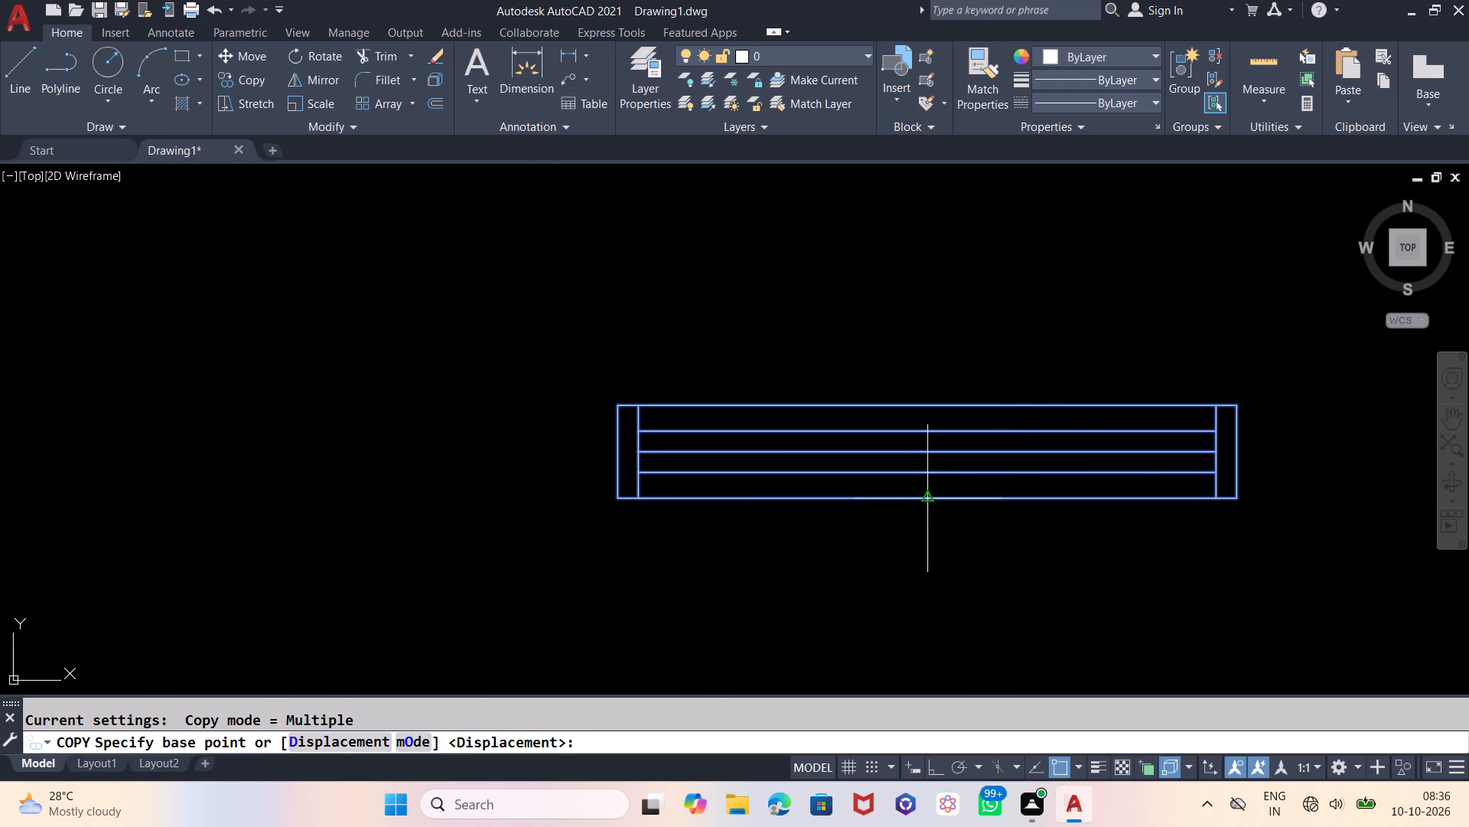
click(930, 498)
scroll(1236, 327, down, 5)
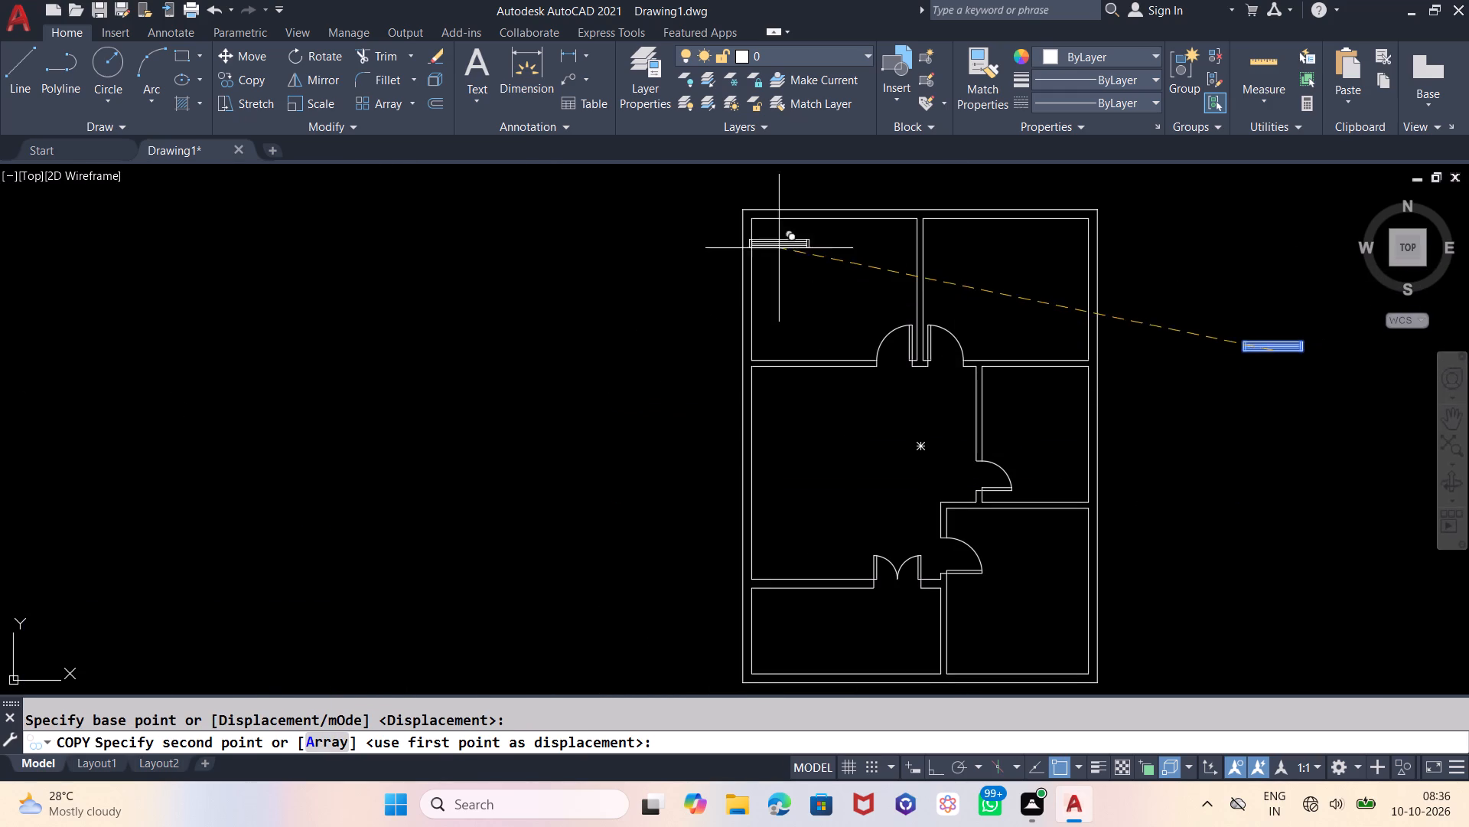
scroll(809, 145, up, 5)
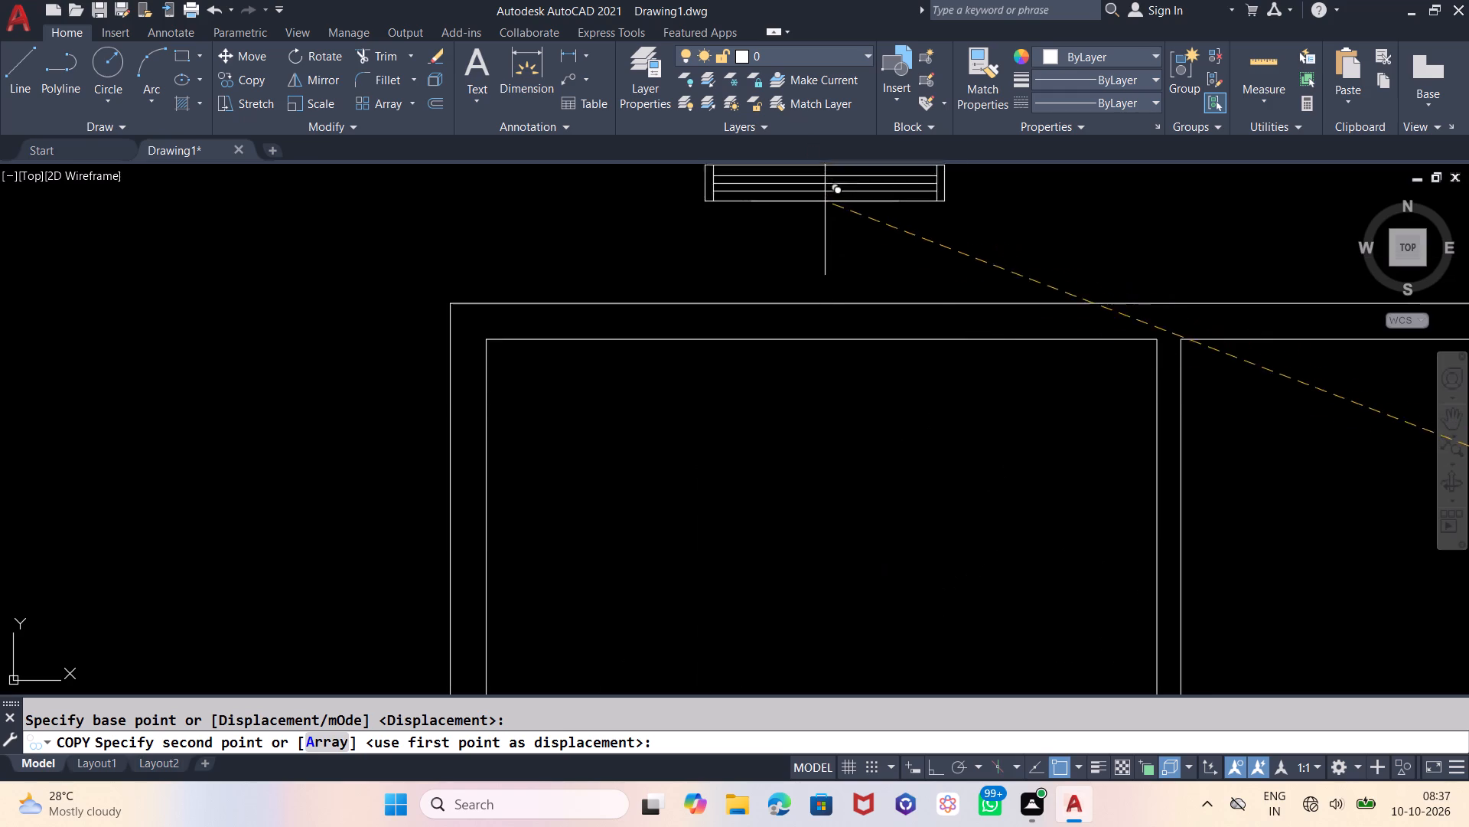
click(820, 338)
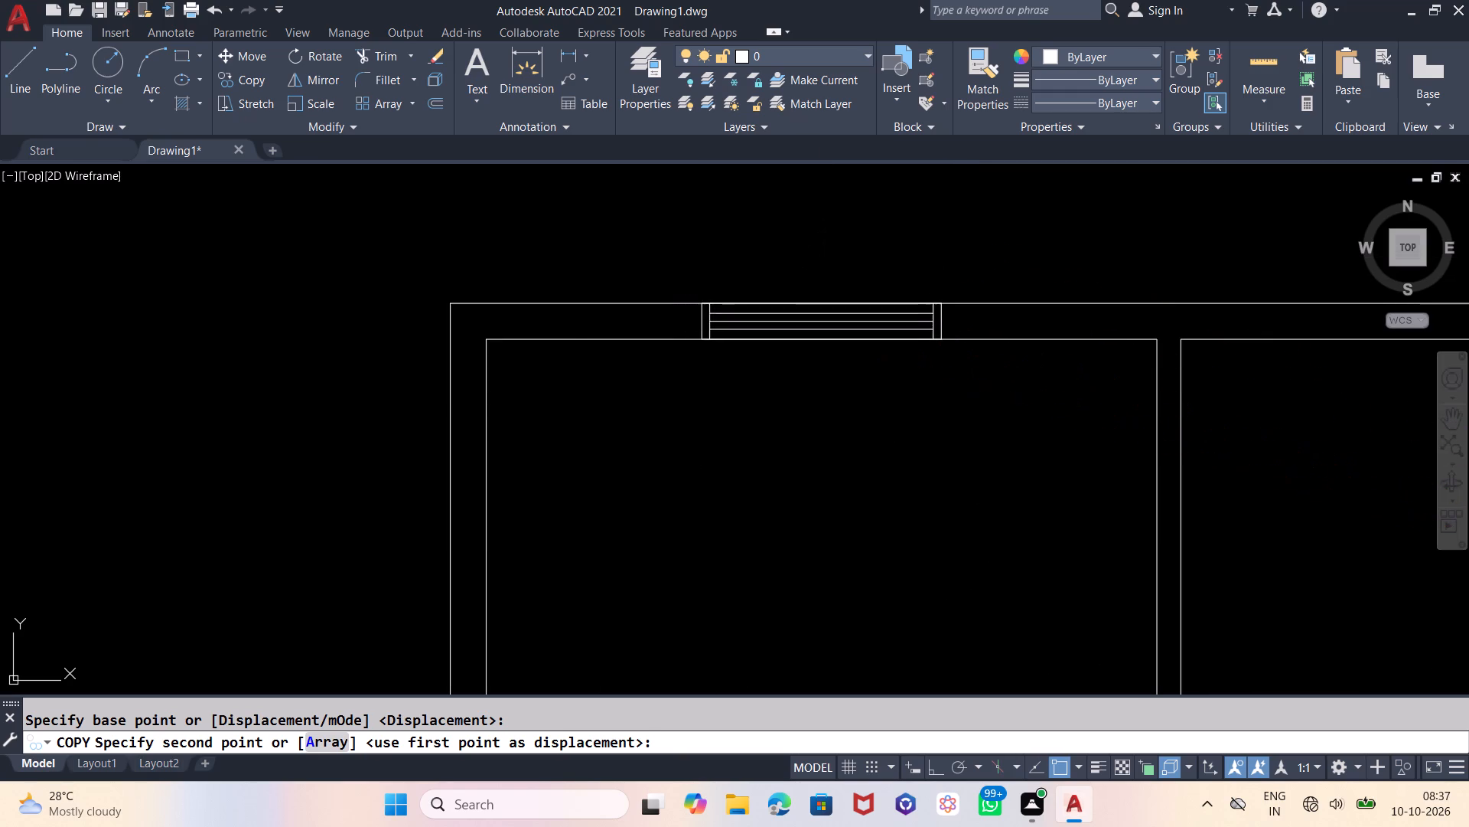
Place another window copy at the midpoint of the upper-right room's inner top wall line and end the copying.
scroll(688, 377, down, 3)
scroll(917, 361, up, 3)
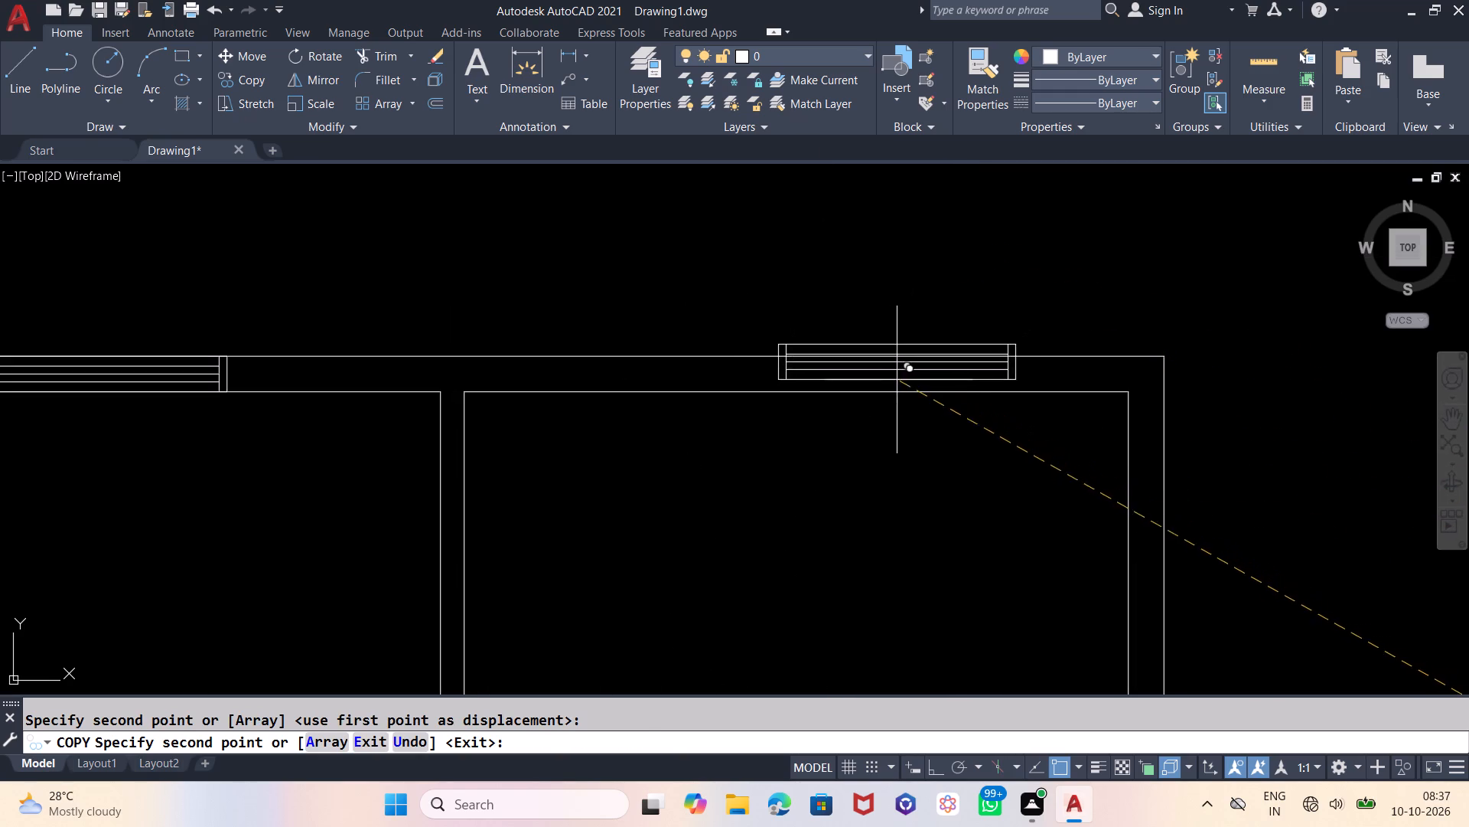
click(793, 396)
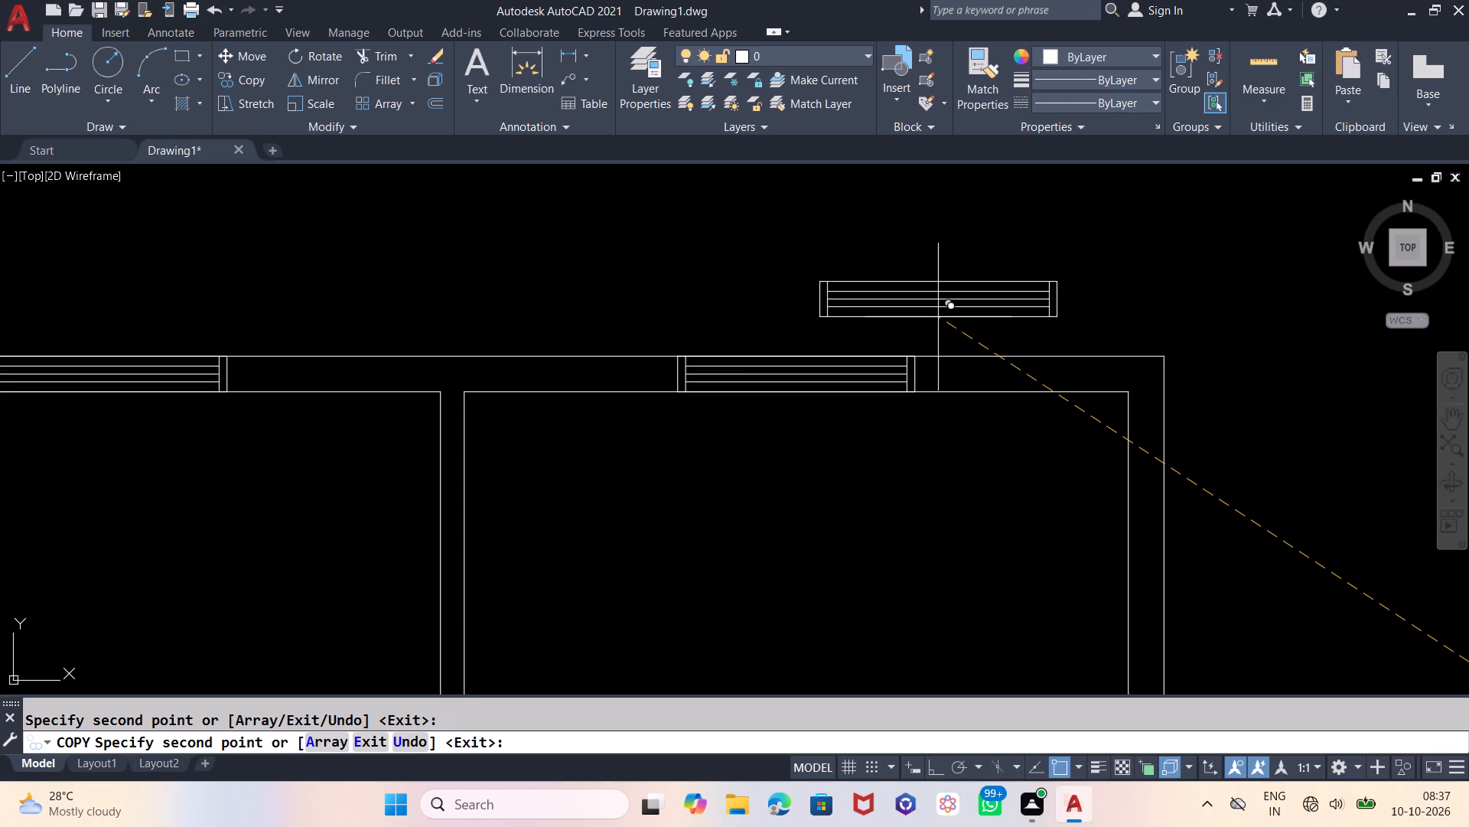
scroll(966, 265, down, 1)
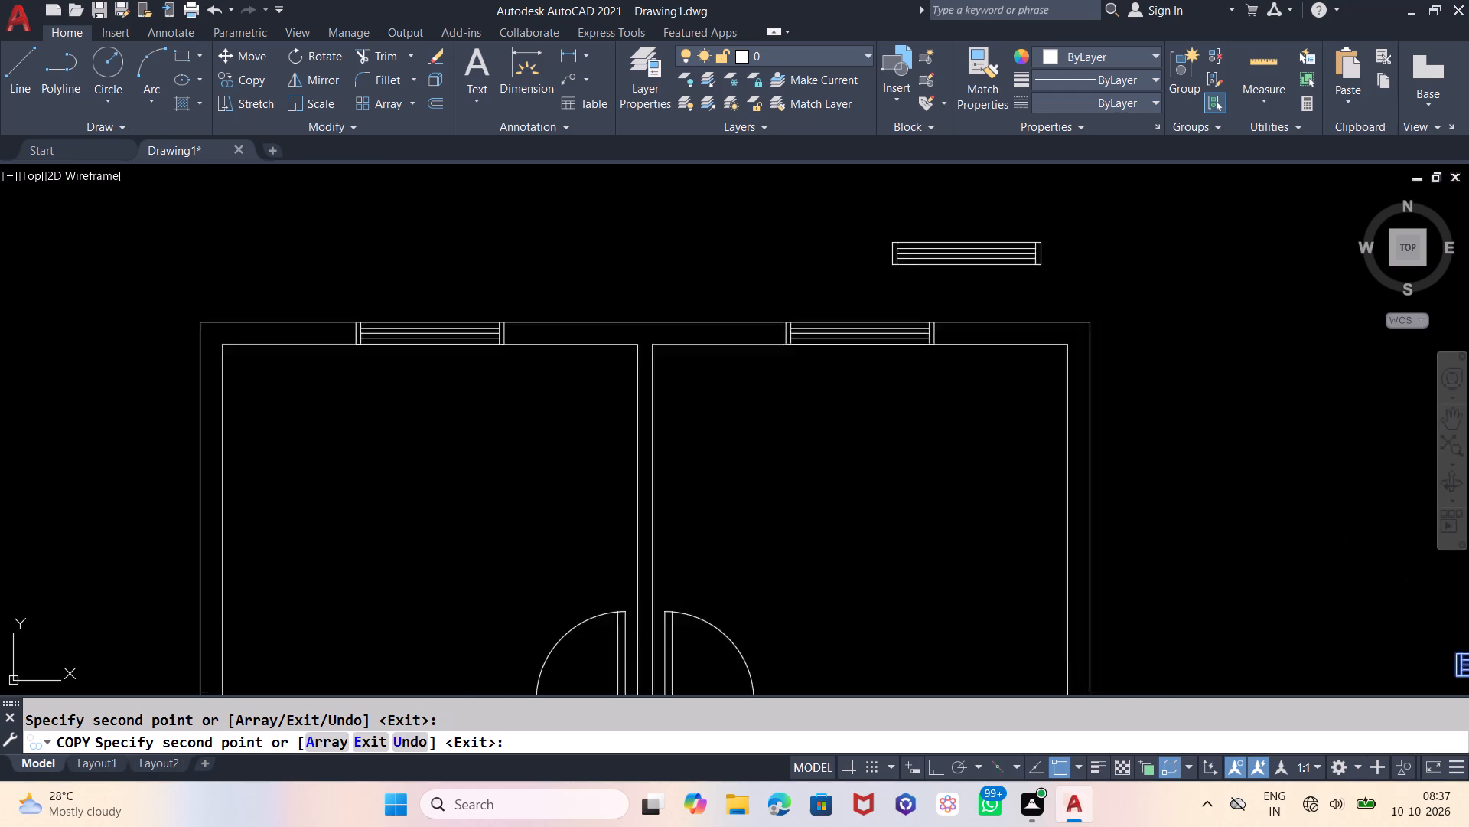
scroll(966, 265, down, 3)
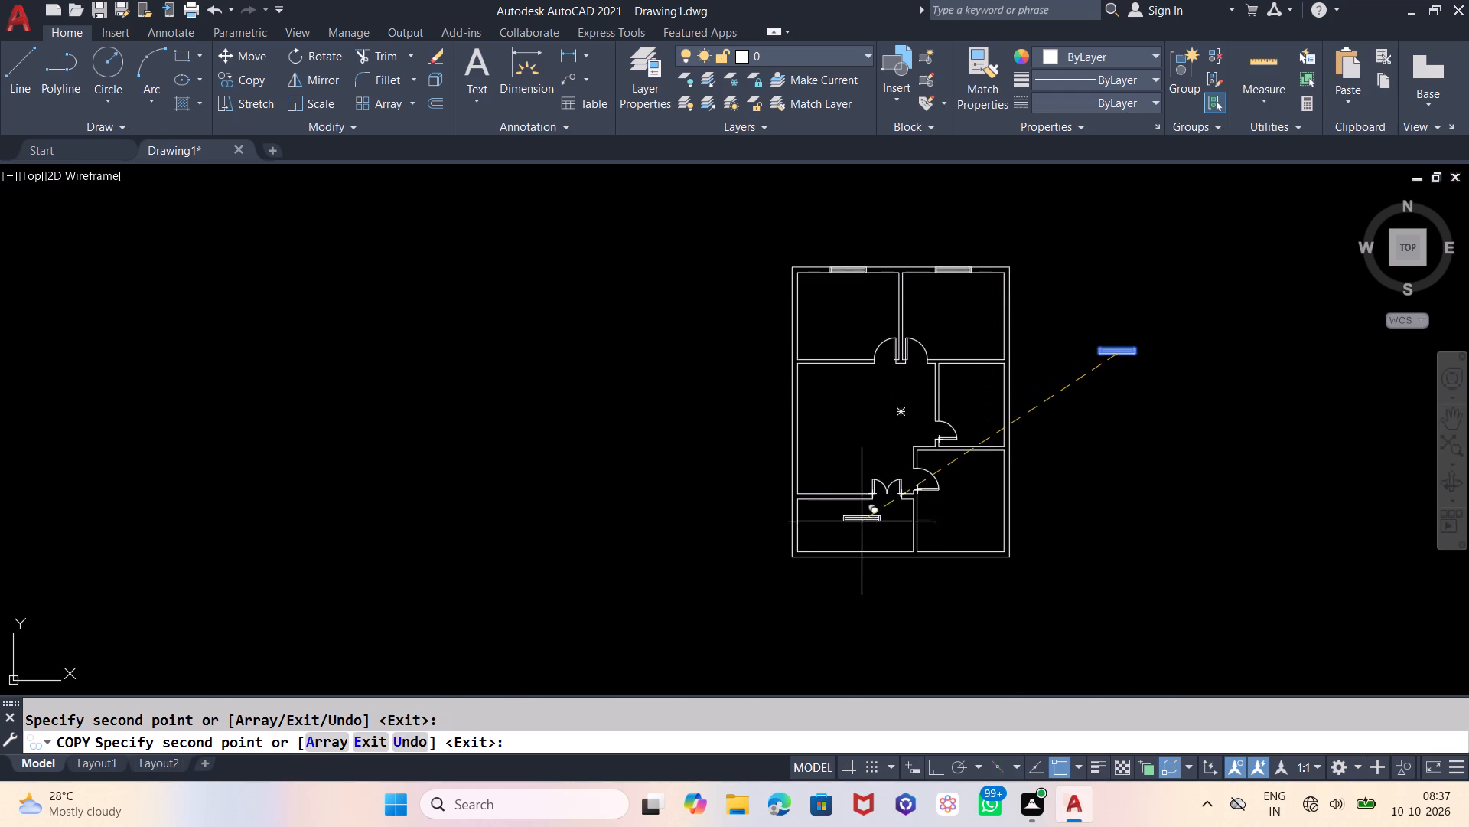
scroll(826, 574, up, 3)
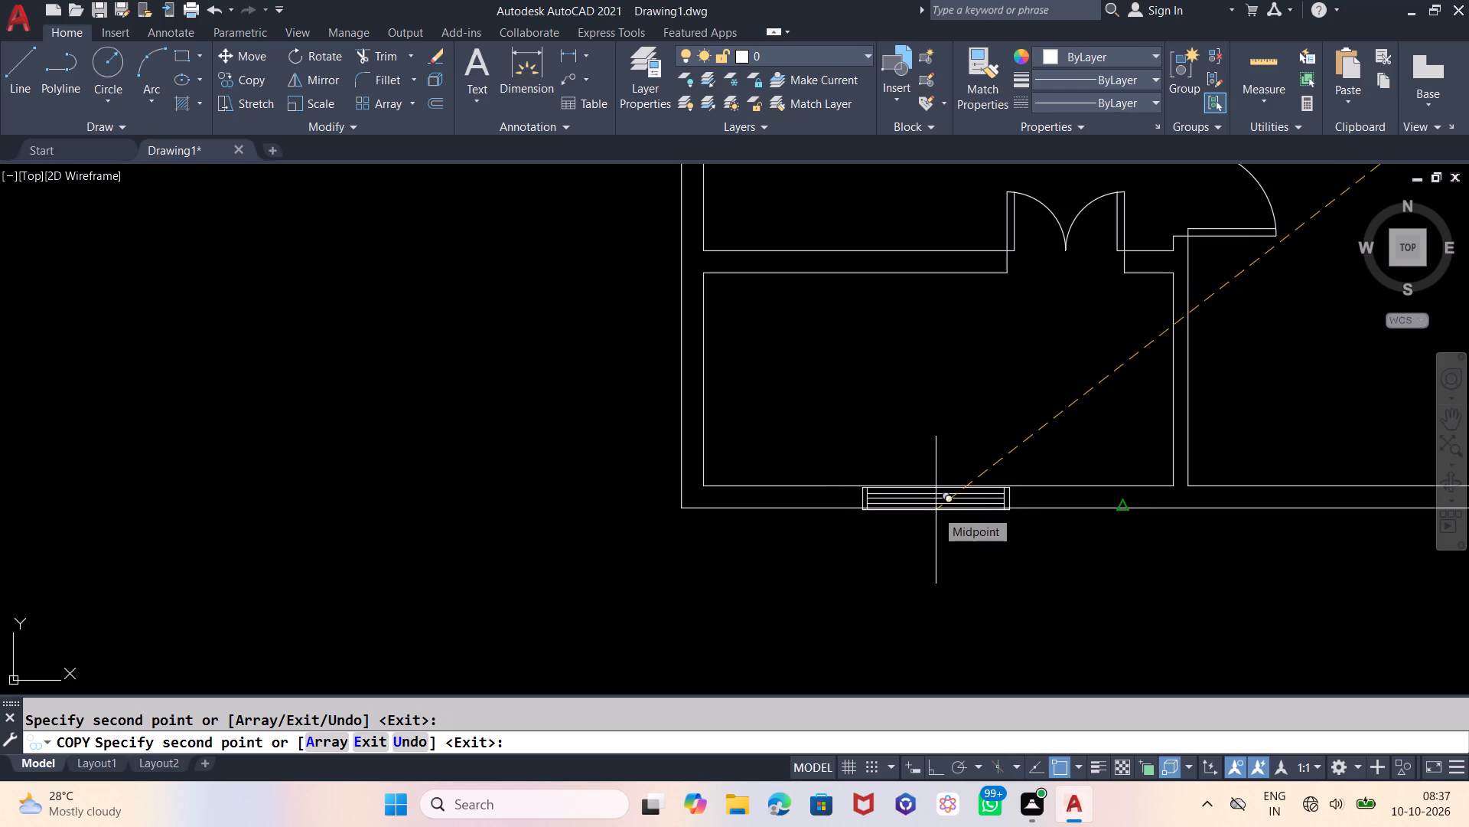
key(Escape)
Copy the original window symbol by its upper edge's midpoint to the midpoint of the lower-left room's inner bottom wall line.
scroll(736, 556, down, 3)
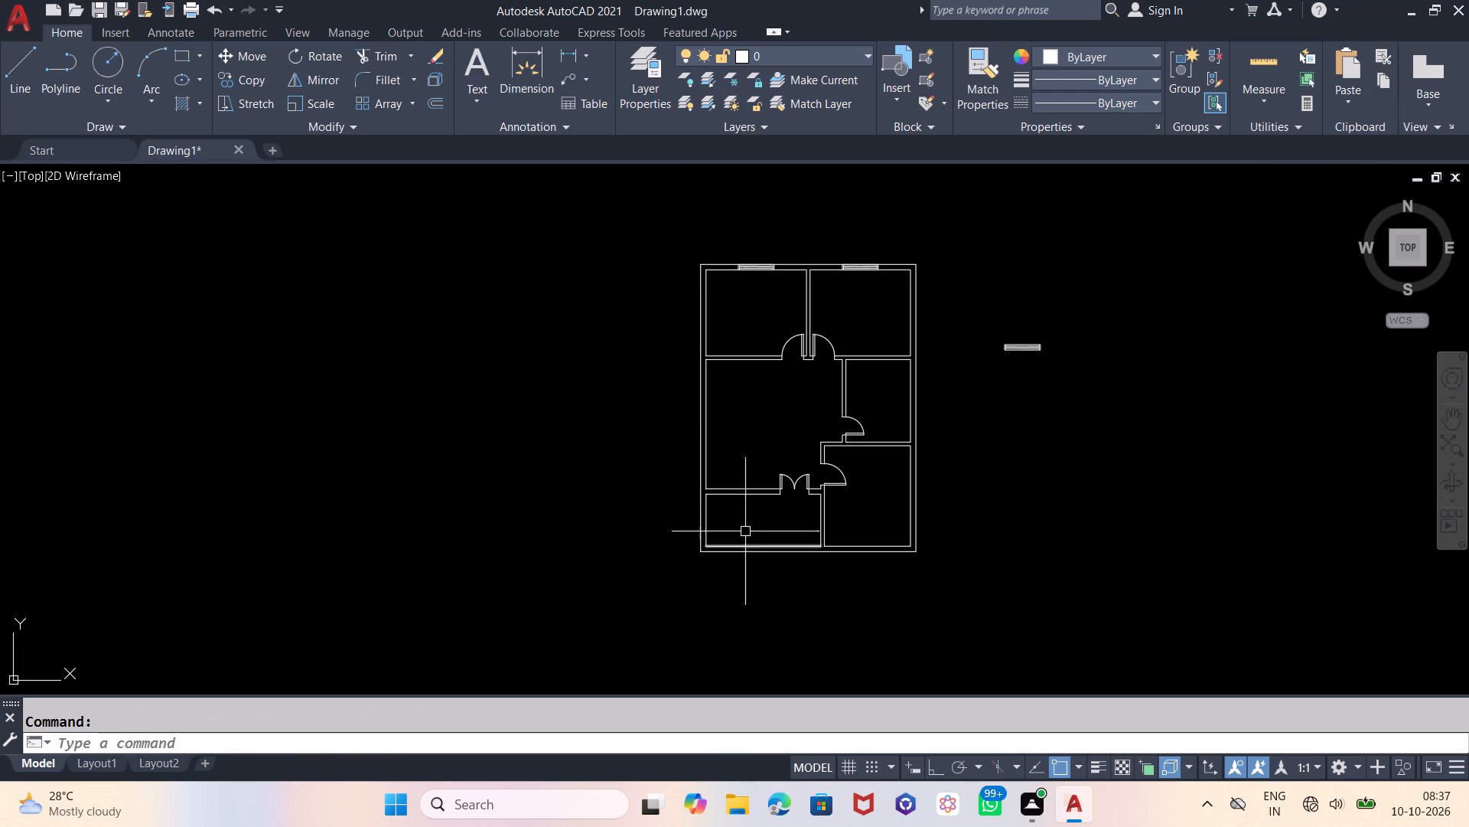
scroll(1012, 346, up, 2)
drag(1125, 290, 1112, 307)
click(912, 395)
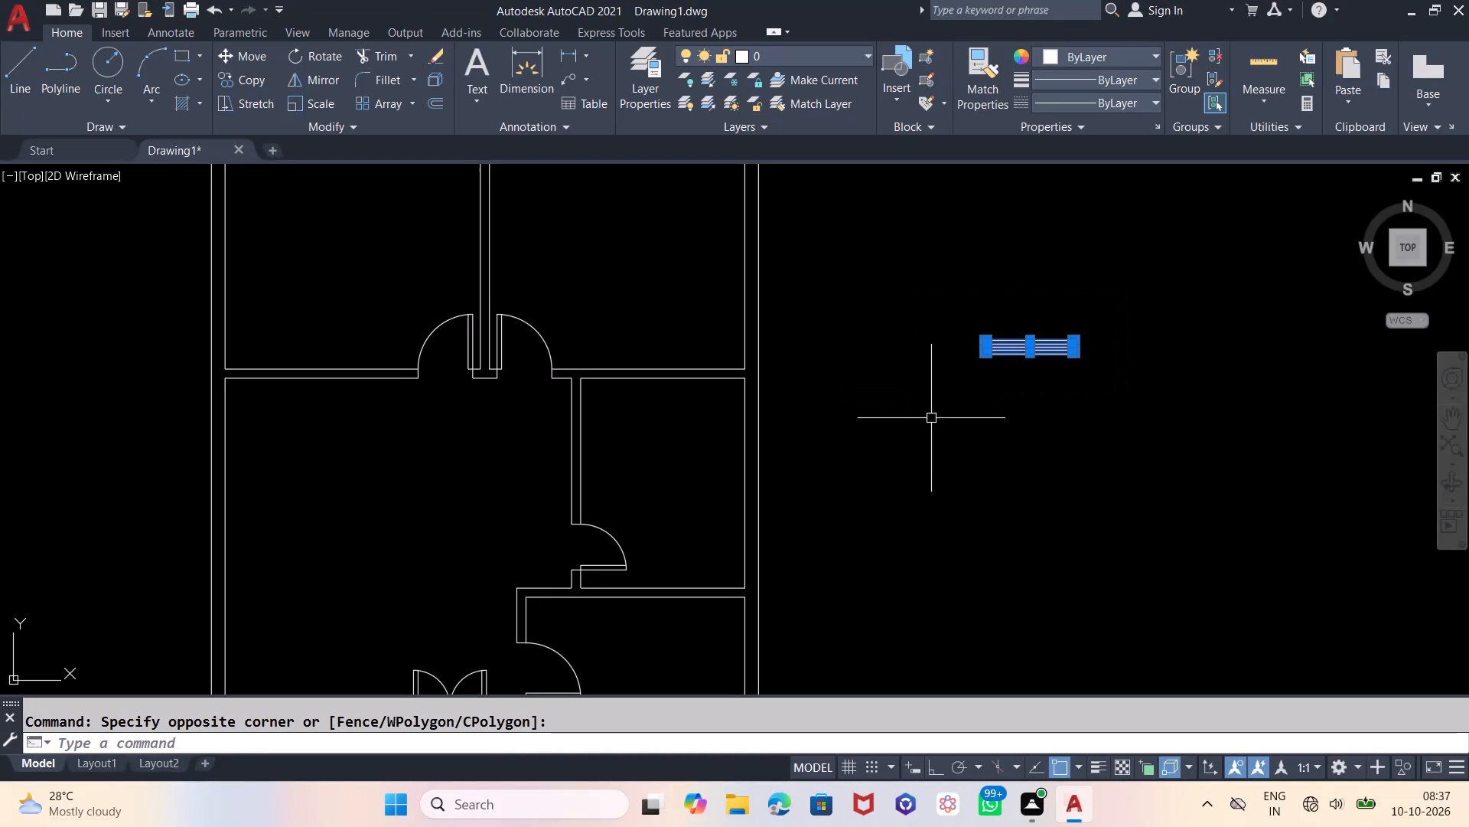
text(cp)
key(Return)
scroll(1037, 377, up, 3)
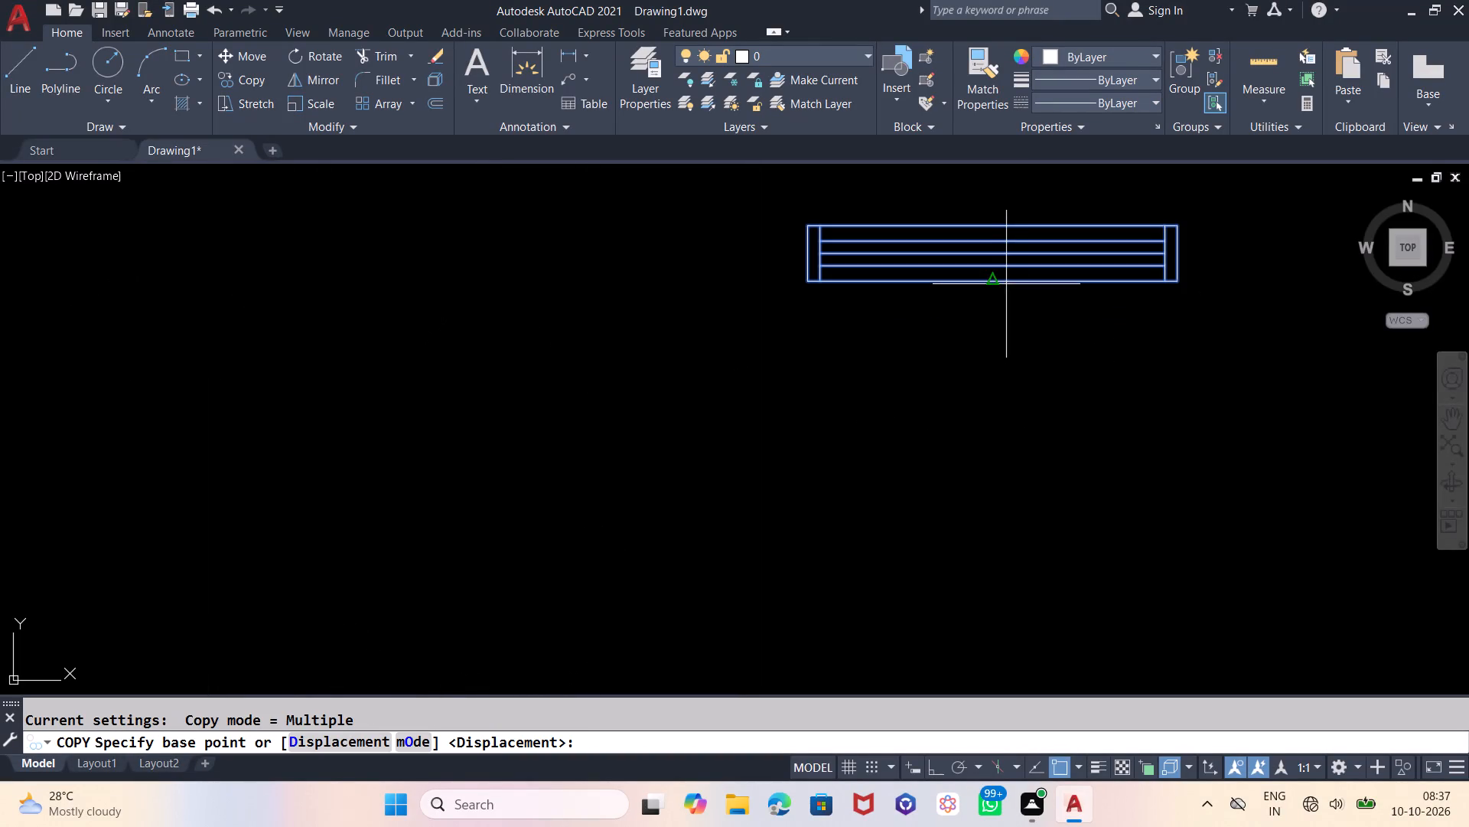
click(992, 226)
scroll(1053, 278, down, 4)
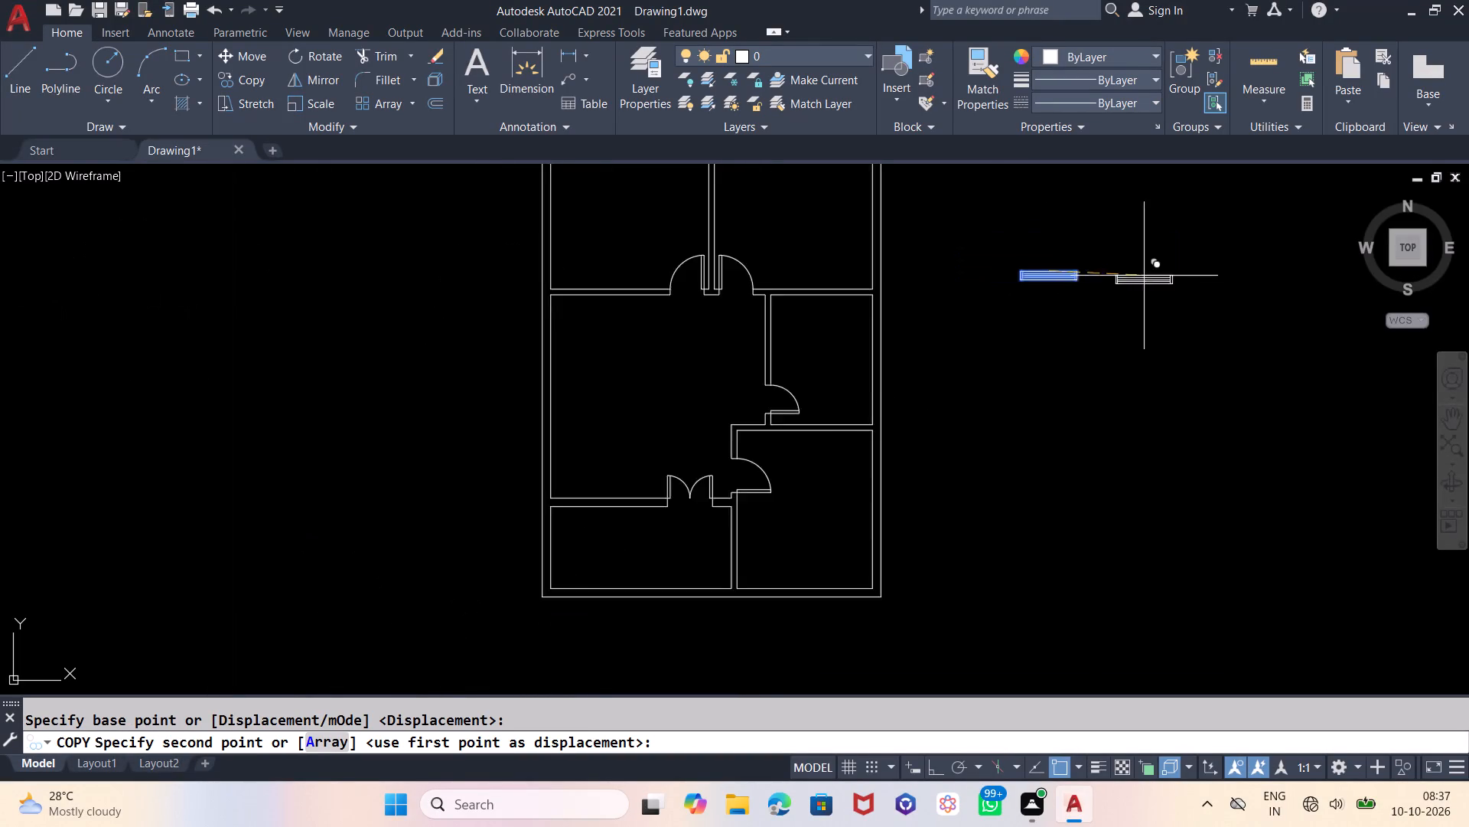
scroll(1144, 276, down, 3)
scroll(1031, 345, up, 4)
scroll(965, 397, up, 2)
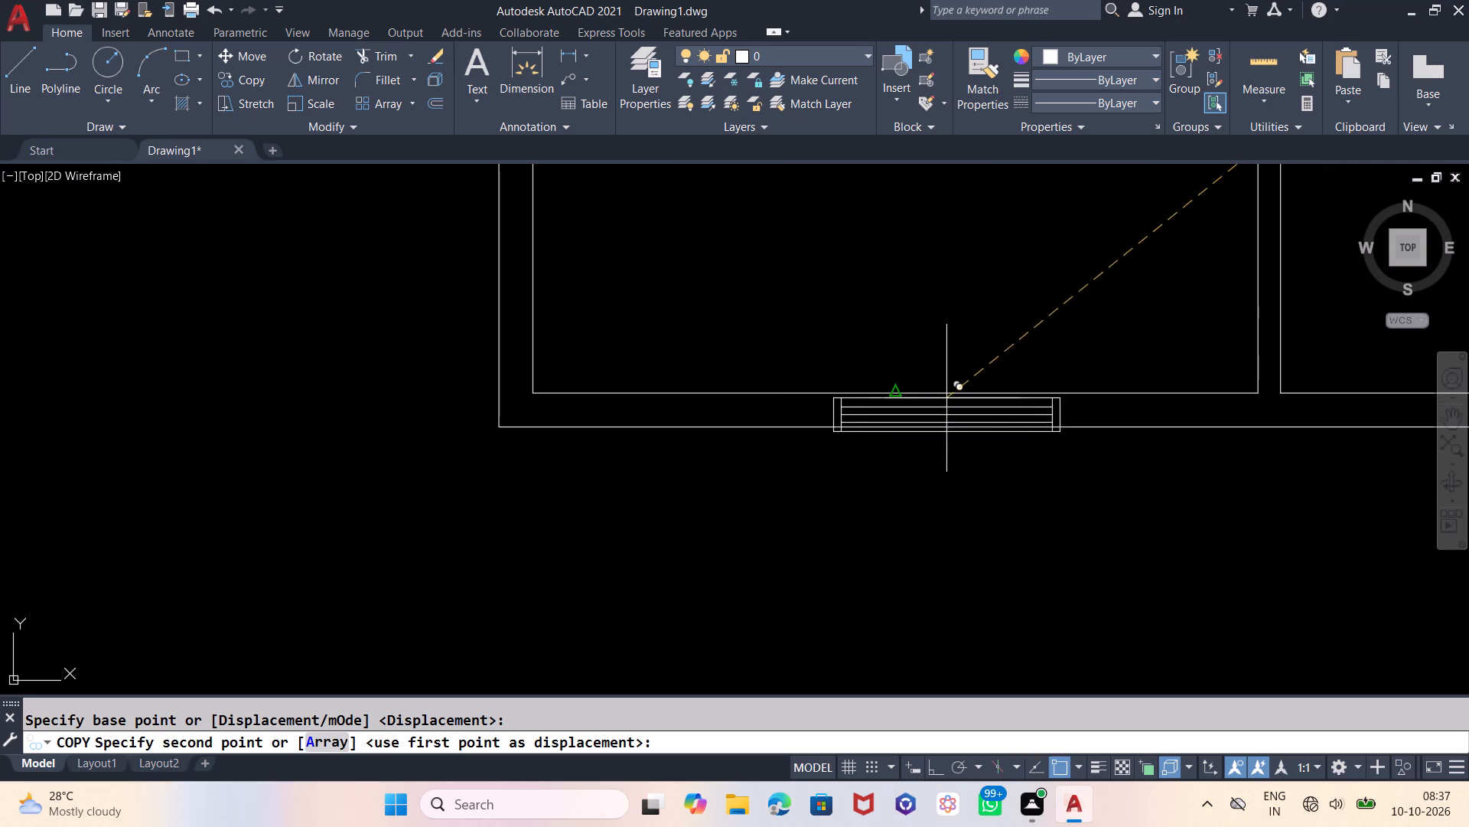
click(893, 396)
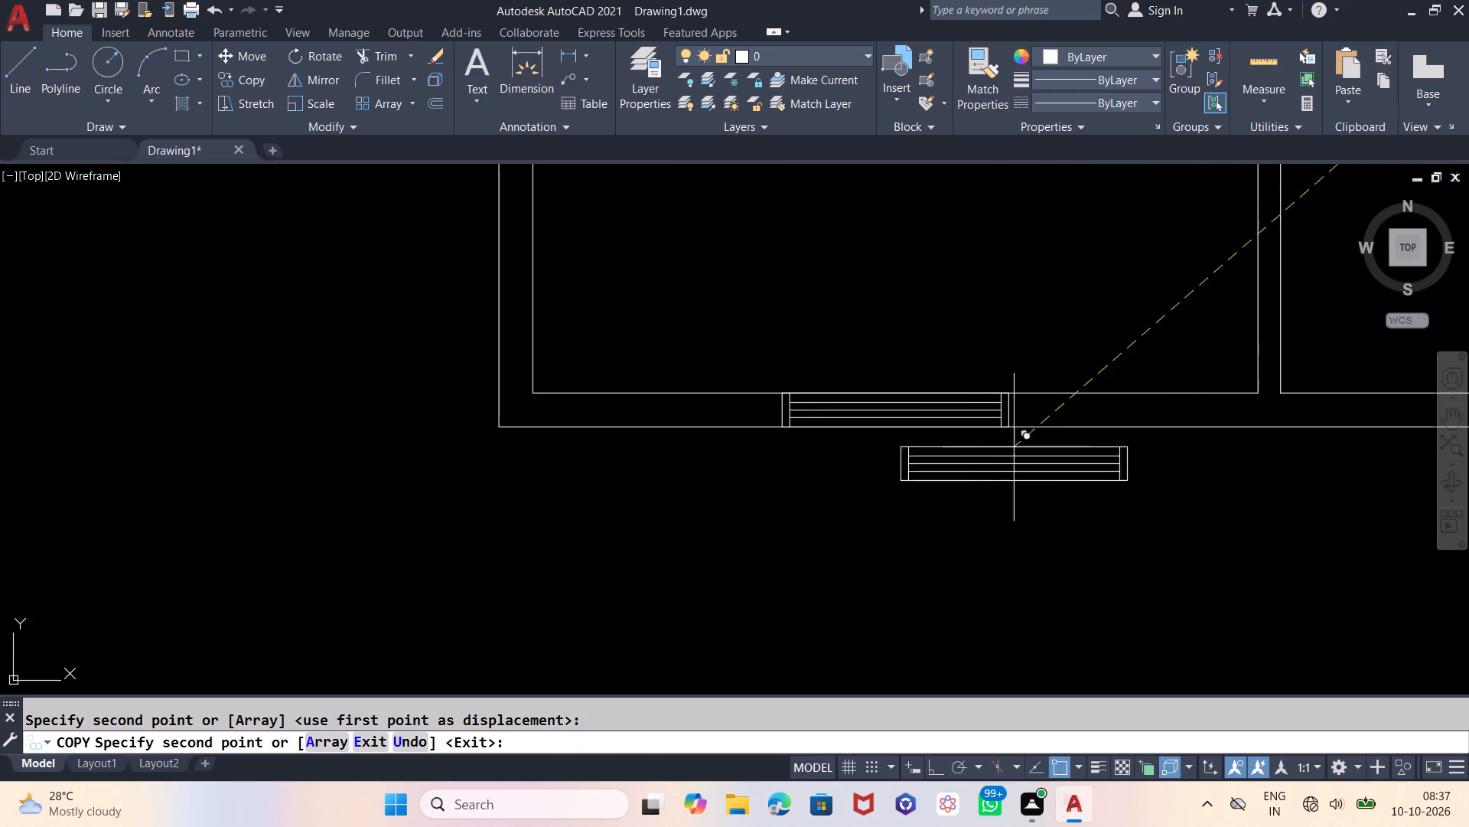
key(Escape)
Rotate the original window symbol beside the plan 90° counterclockwise to stand vertically, with Ortho on.
scroll(651, 364, down, 4)
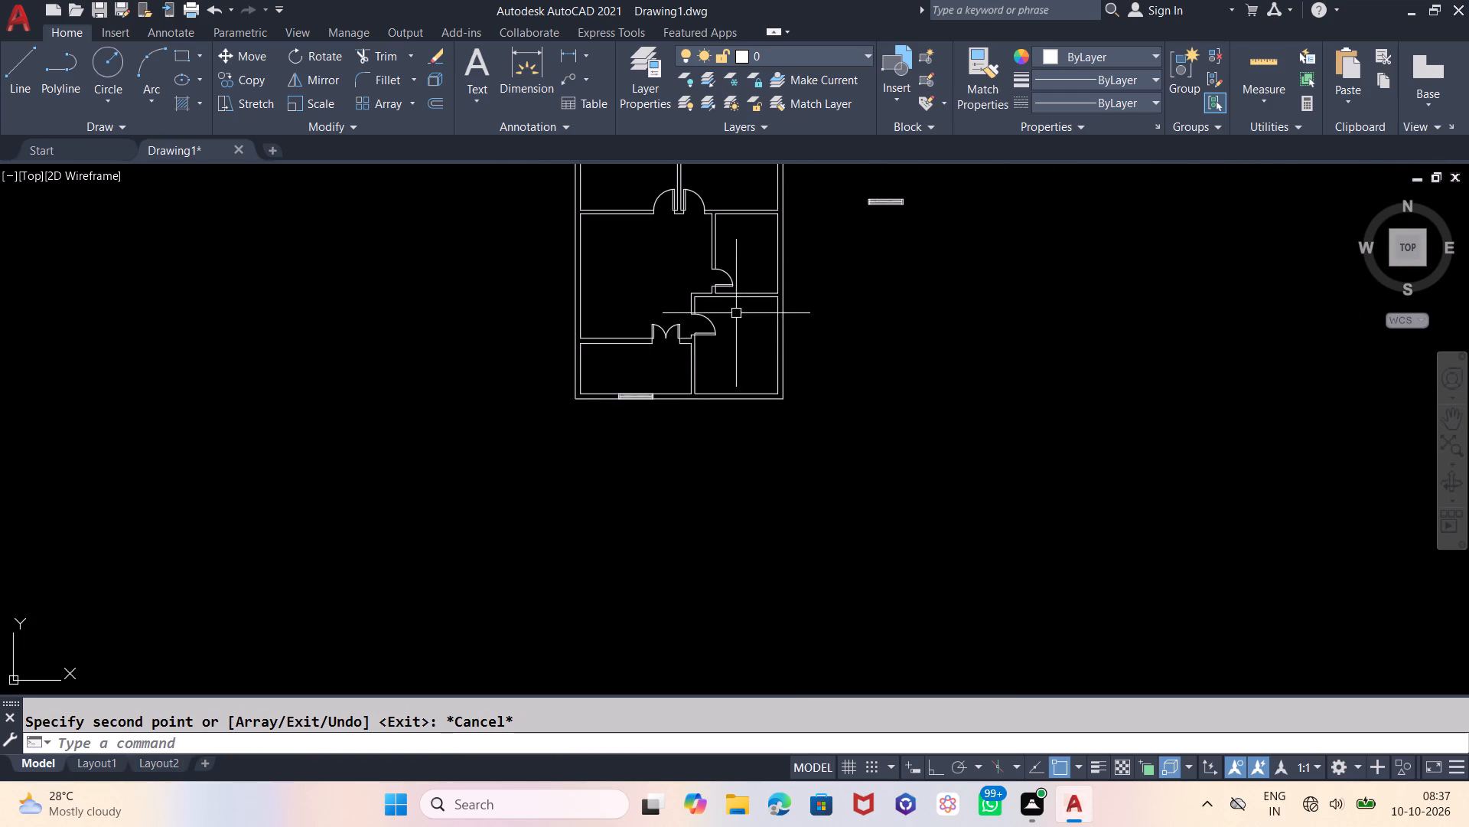
scroll(827, 502, down, 2)
scroll(825, 355, up, 3)
scroll(876, 431, up, 2)
drag(849, 481, 907, 537)
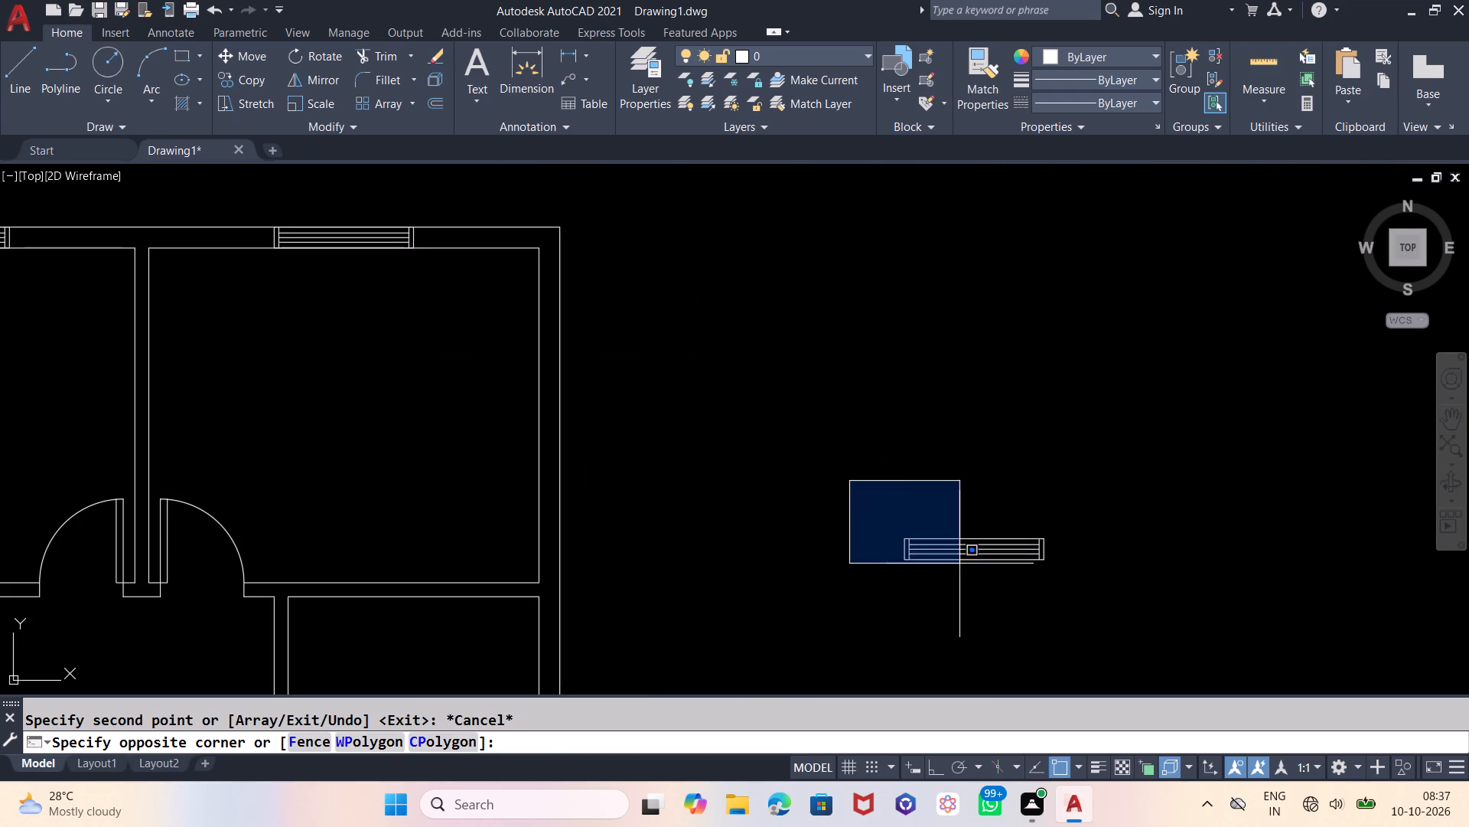
click(1076, 616)
scroll(994, 403, down, 1)
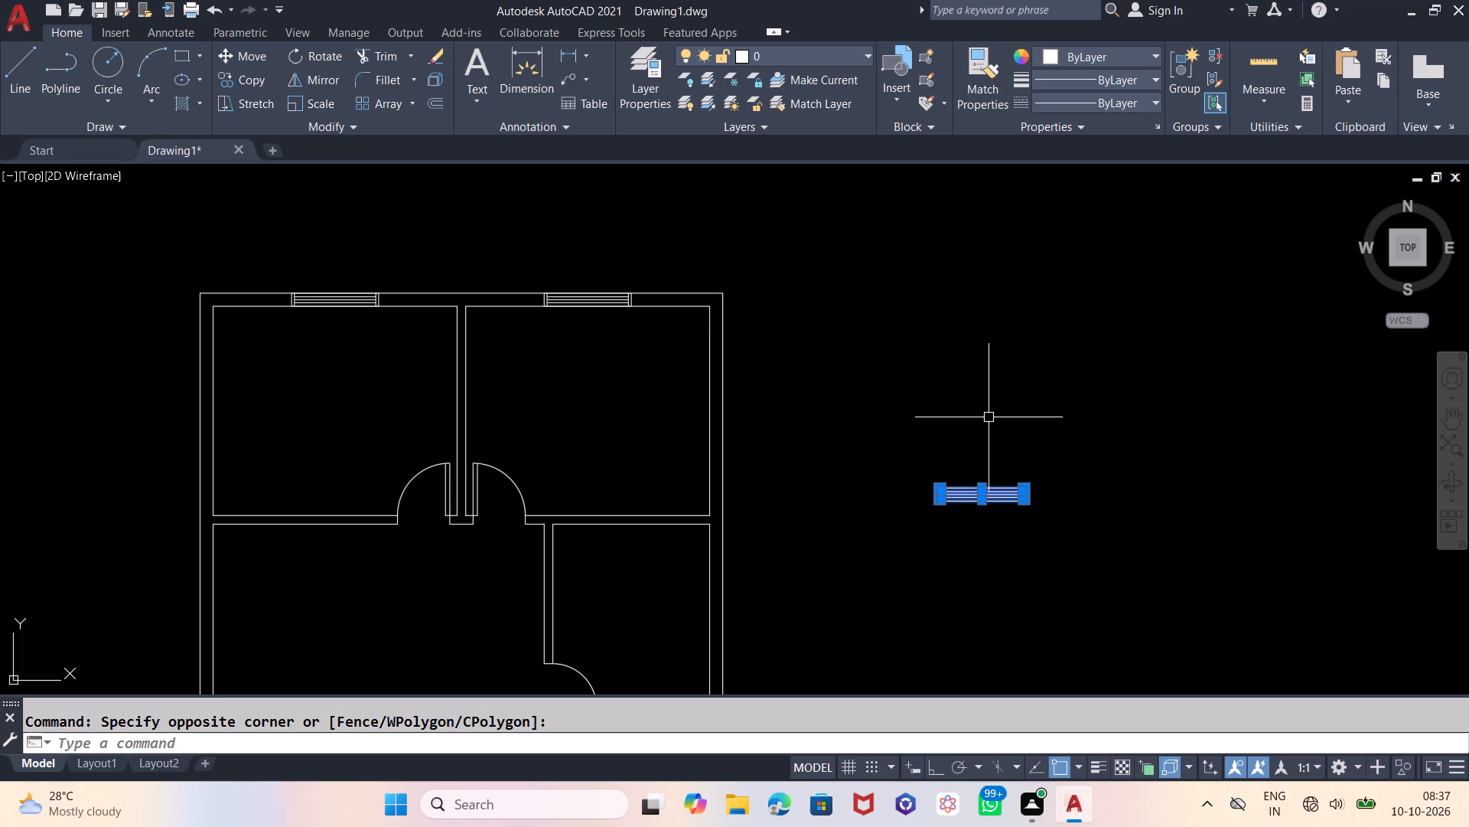
key(r)
key(o)
key(Return)
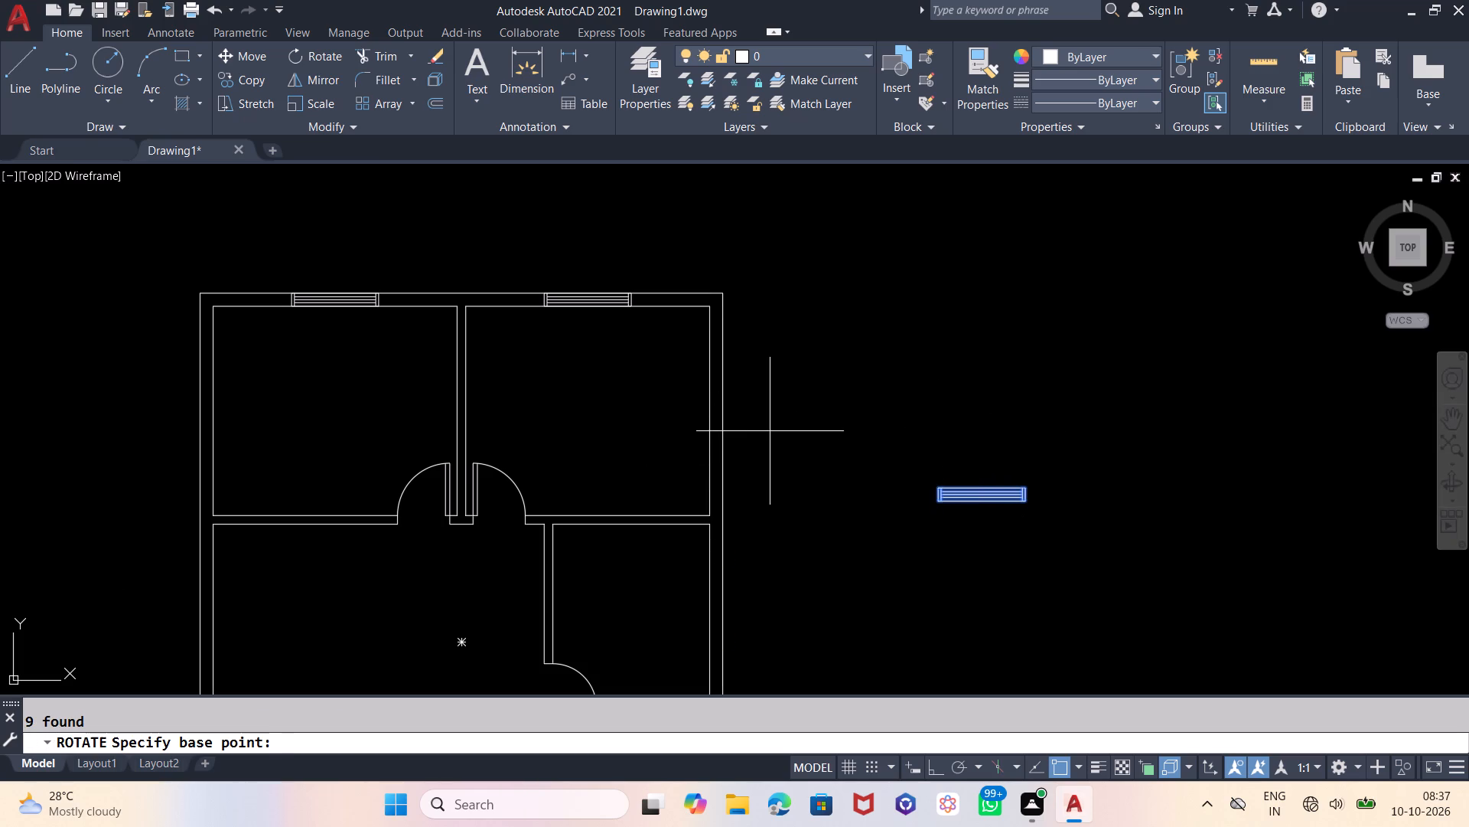
key(F8)
click(770, 431)
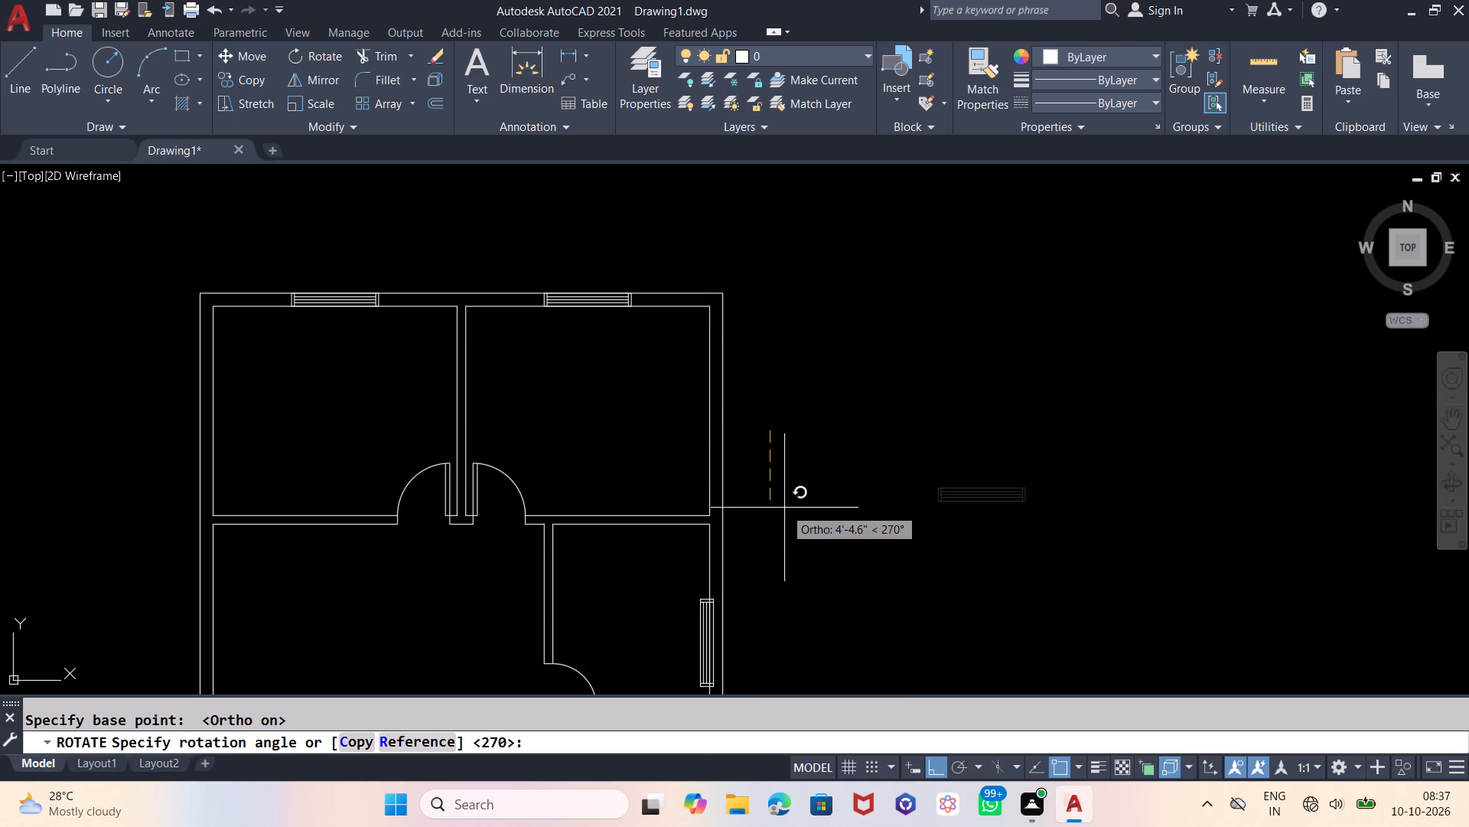
click(795, 394)
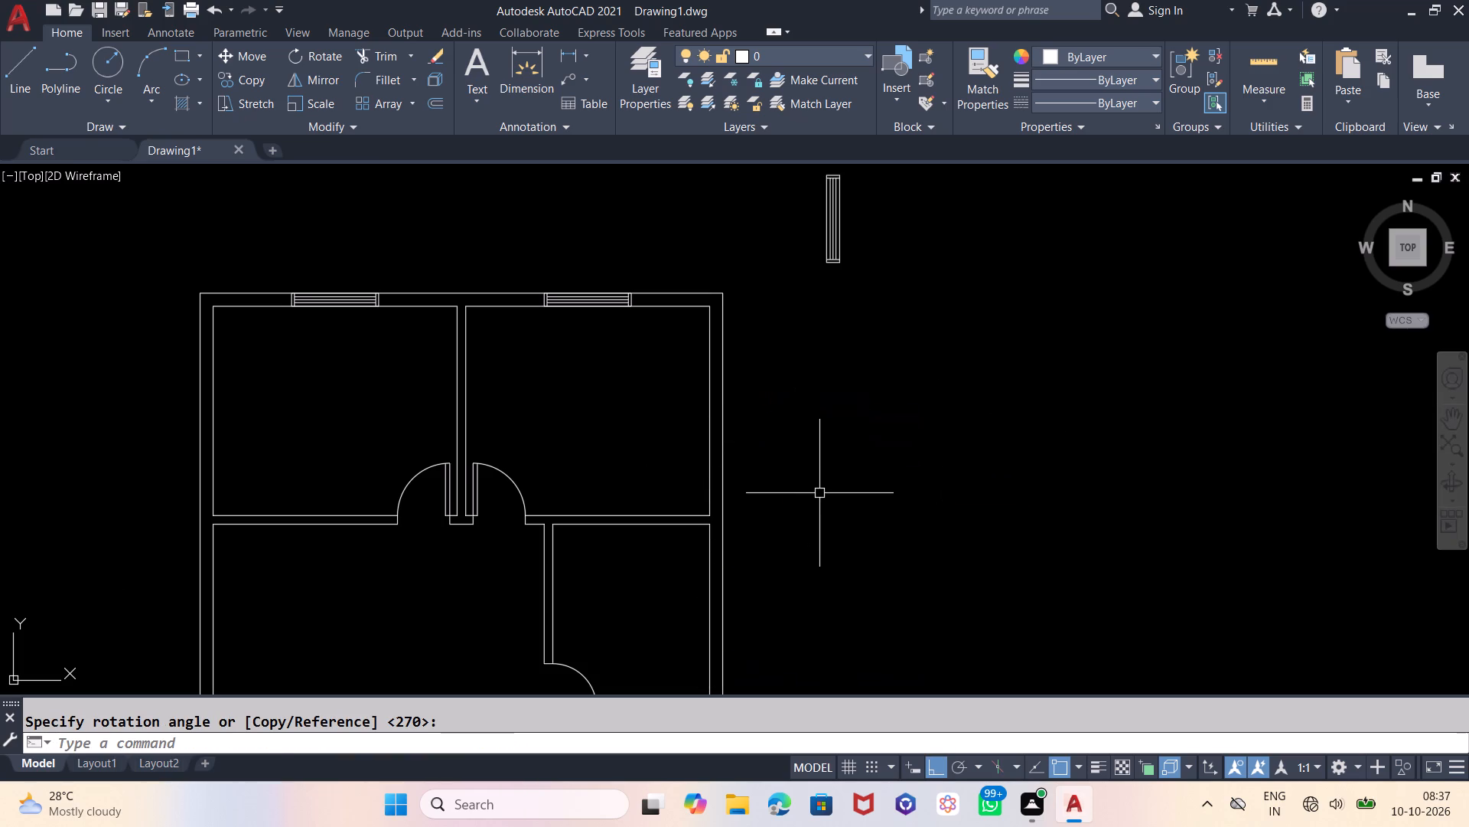
Move the vertical window symbol by its left edge's midpoint to the midpoint of the lower-right room's inner right wall line, with Ortho off.
click(865, 151)
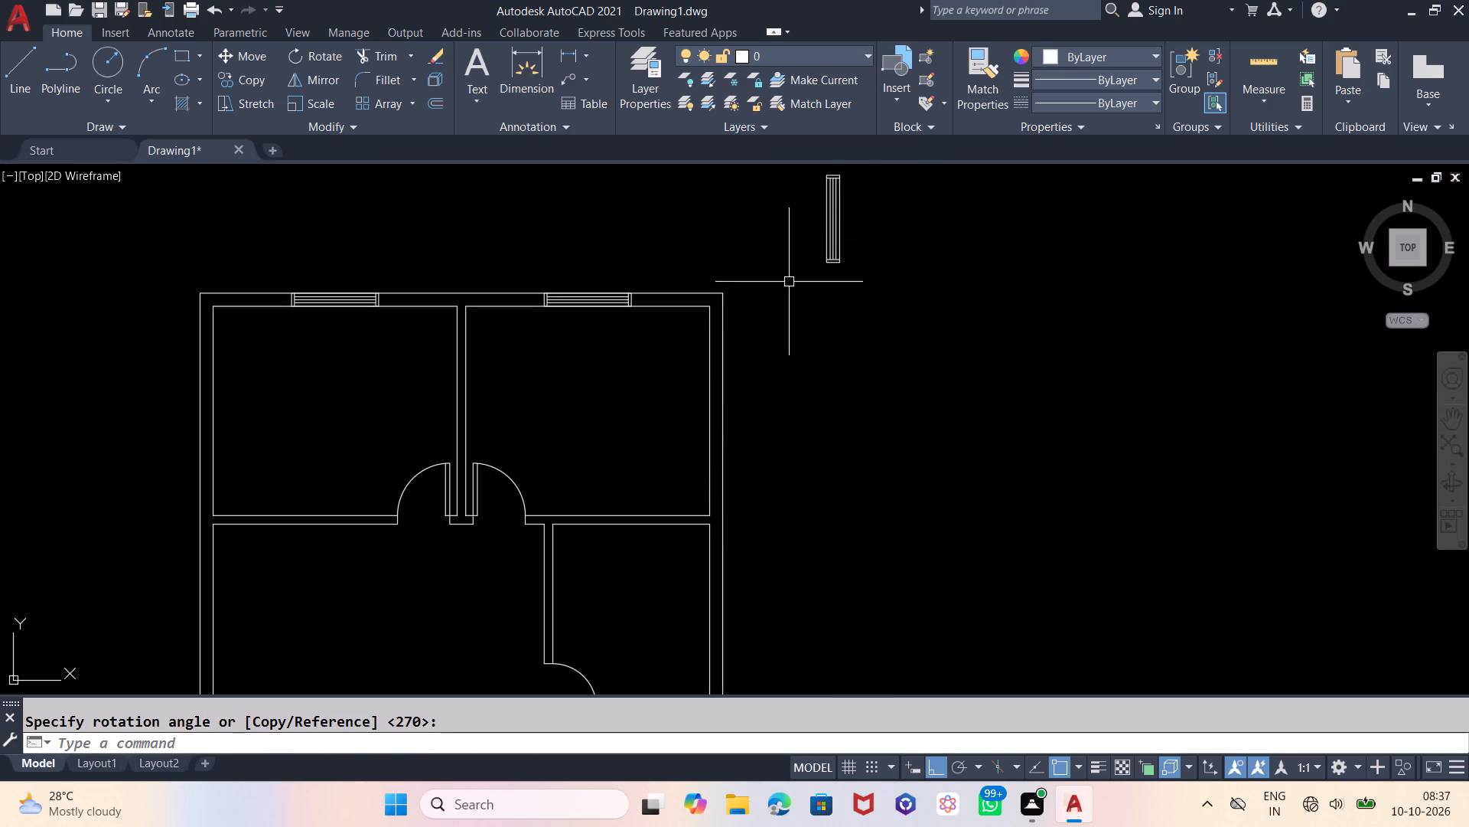
click(805, 174)
click(888, 329)
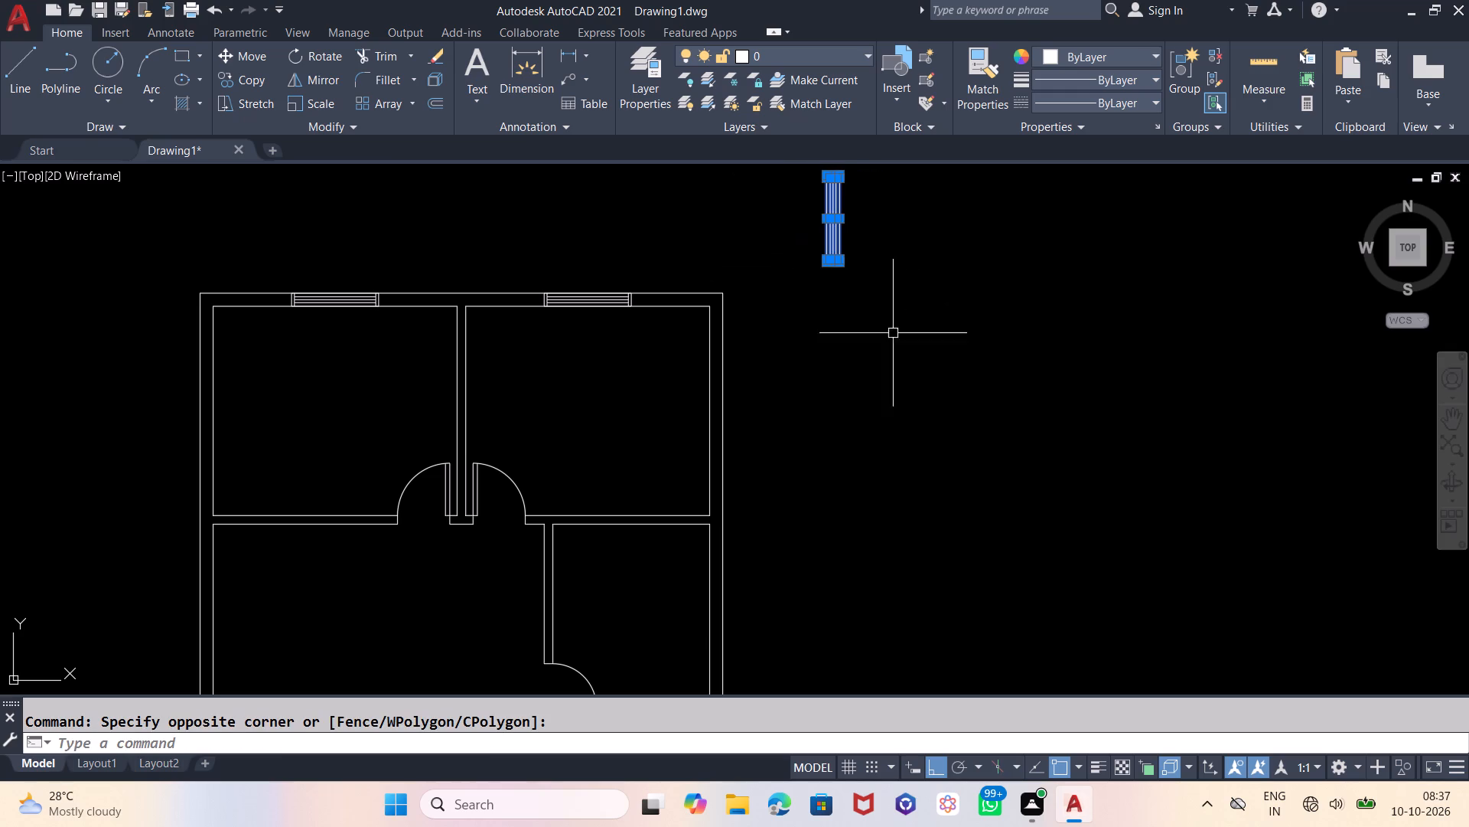
scroll(911, 379, down, 1)
click(928, 227)
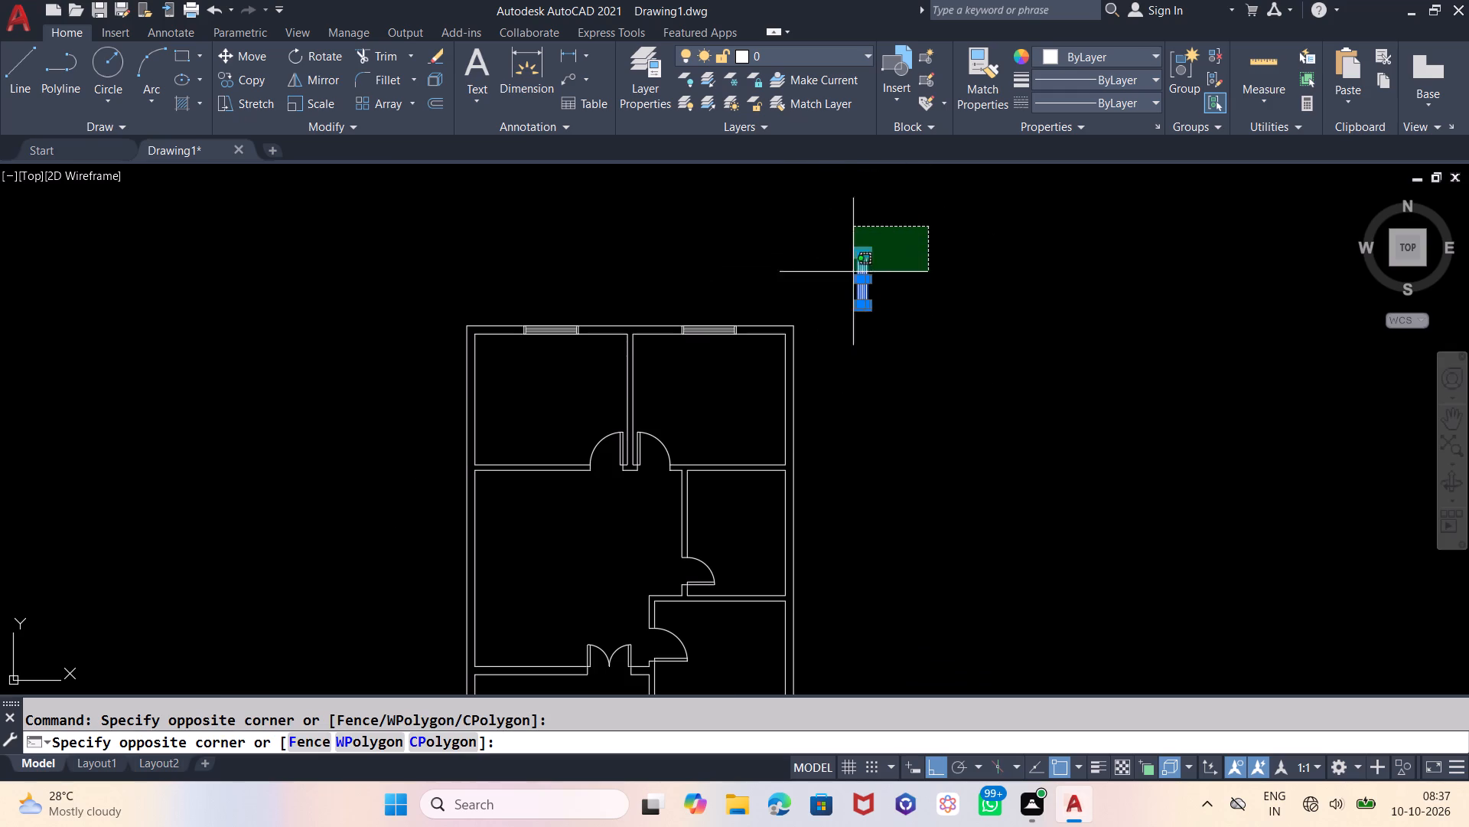
click(831, 329)
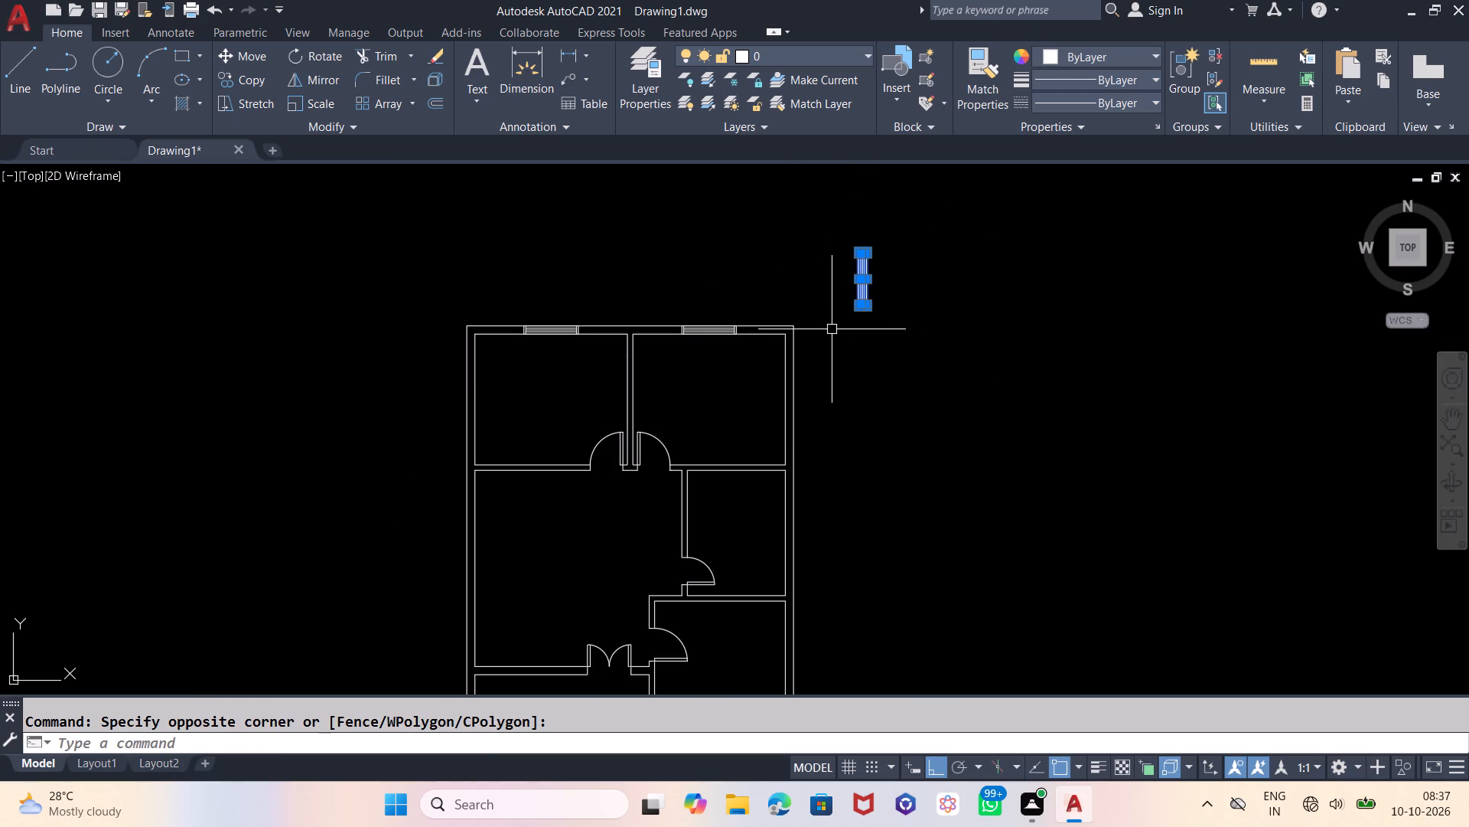
key(m)
key(Return)
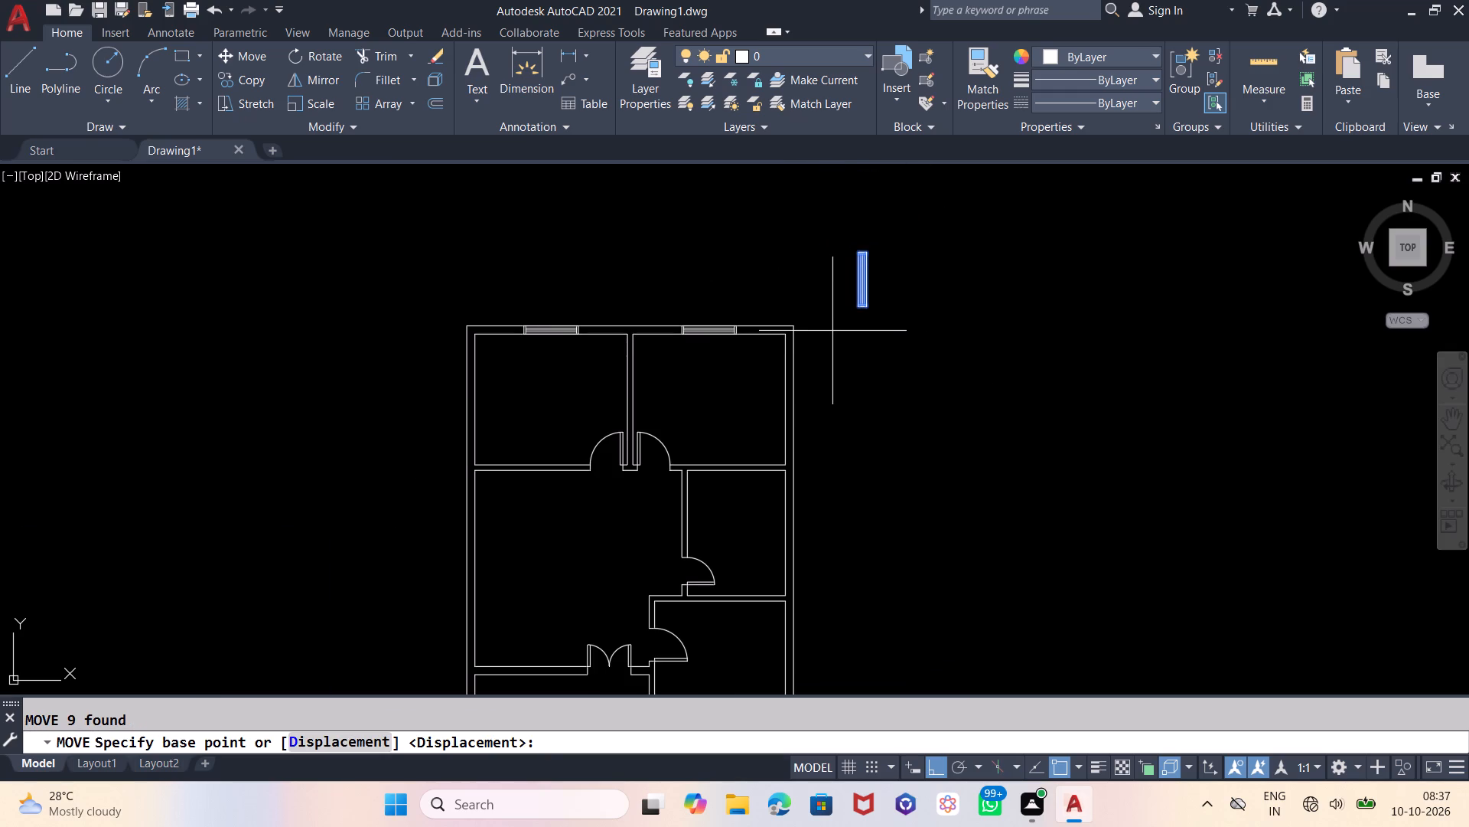
key(F8)
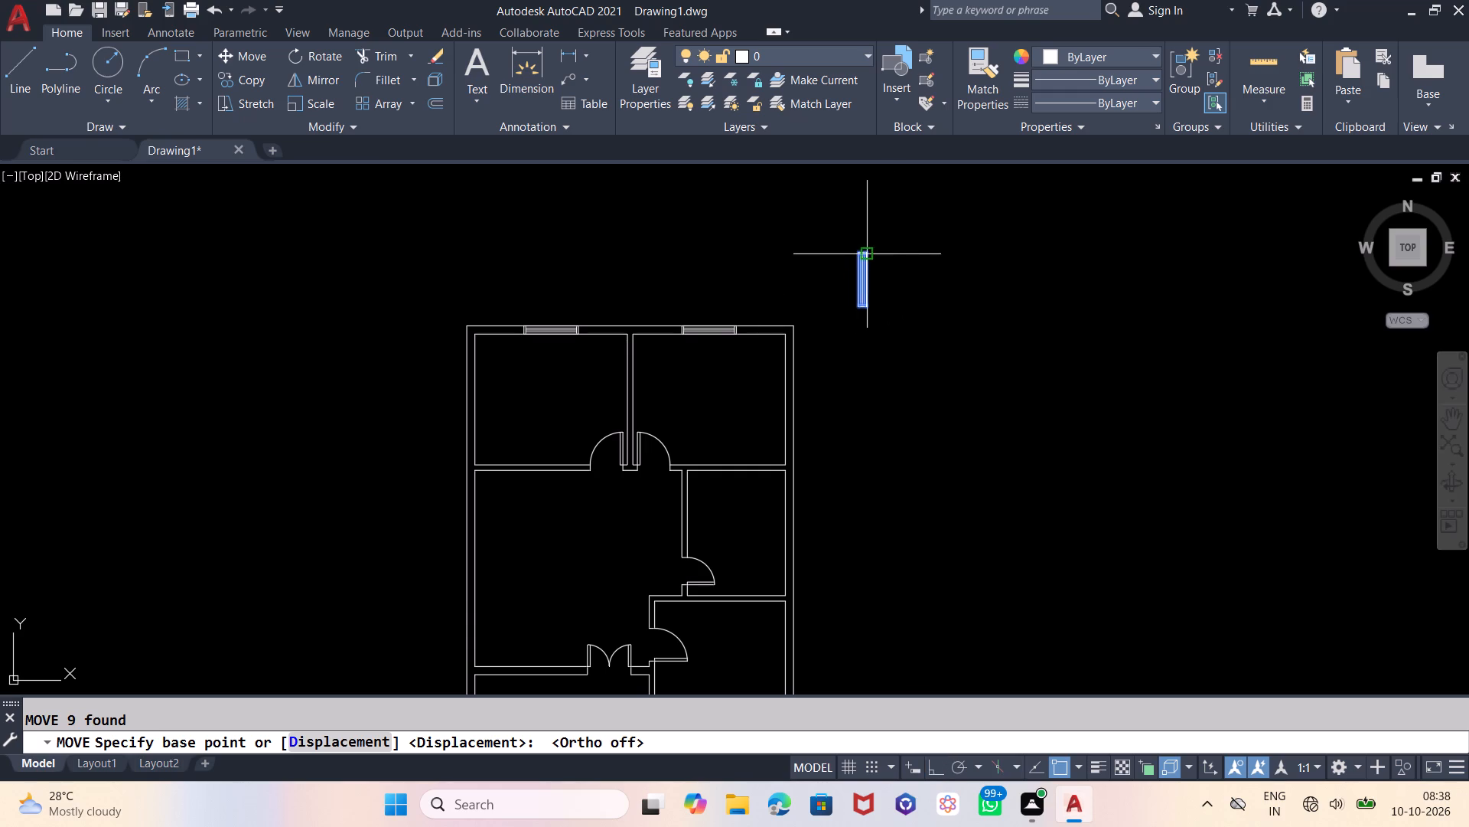
scroll(855, 263, up, 3)
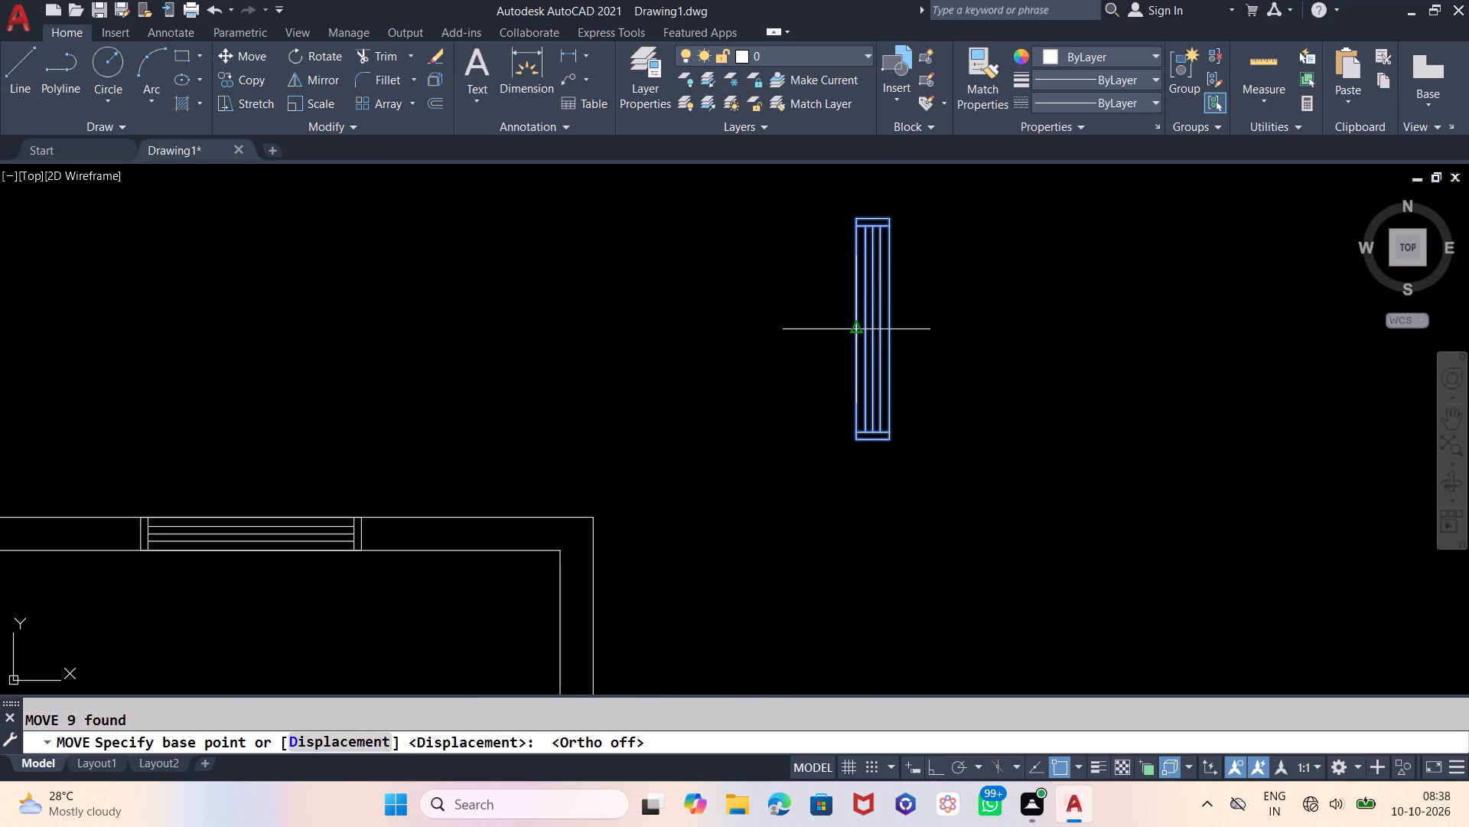
click(853, 332)
scroll(1028, 289, down, 5)
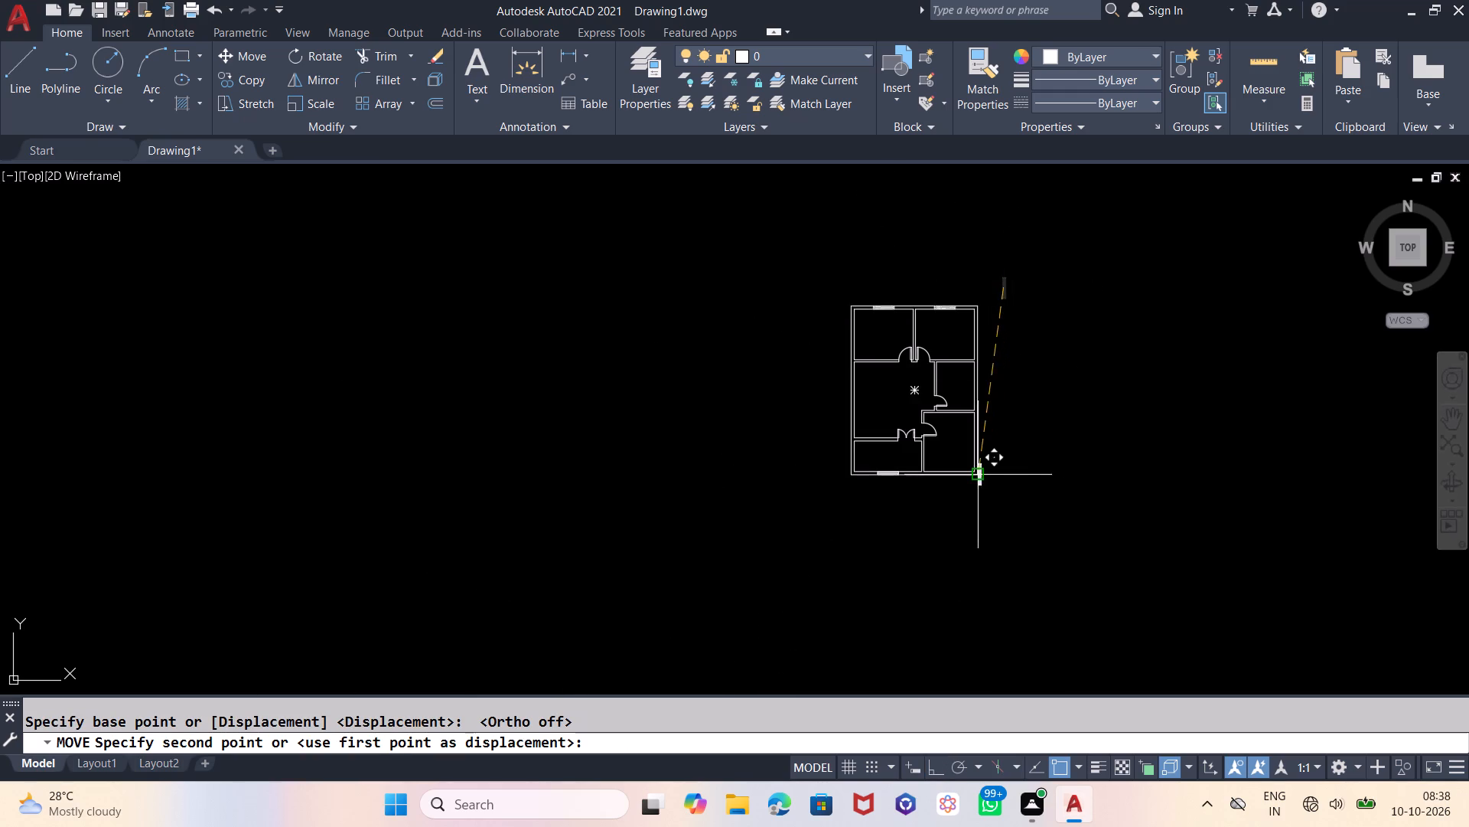
scroll(977, 472, up, 3)
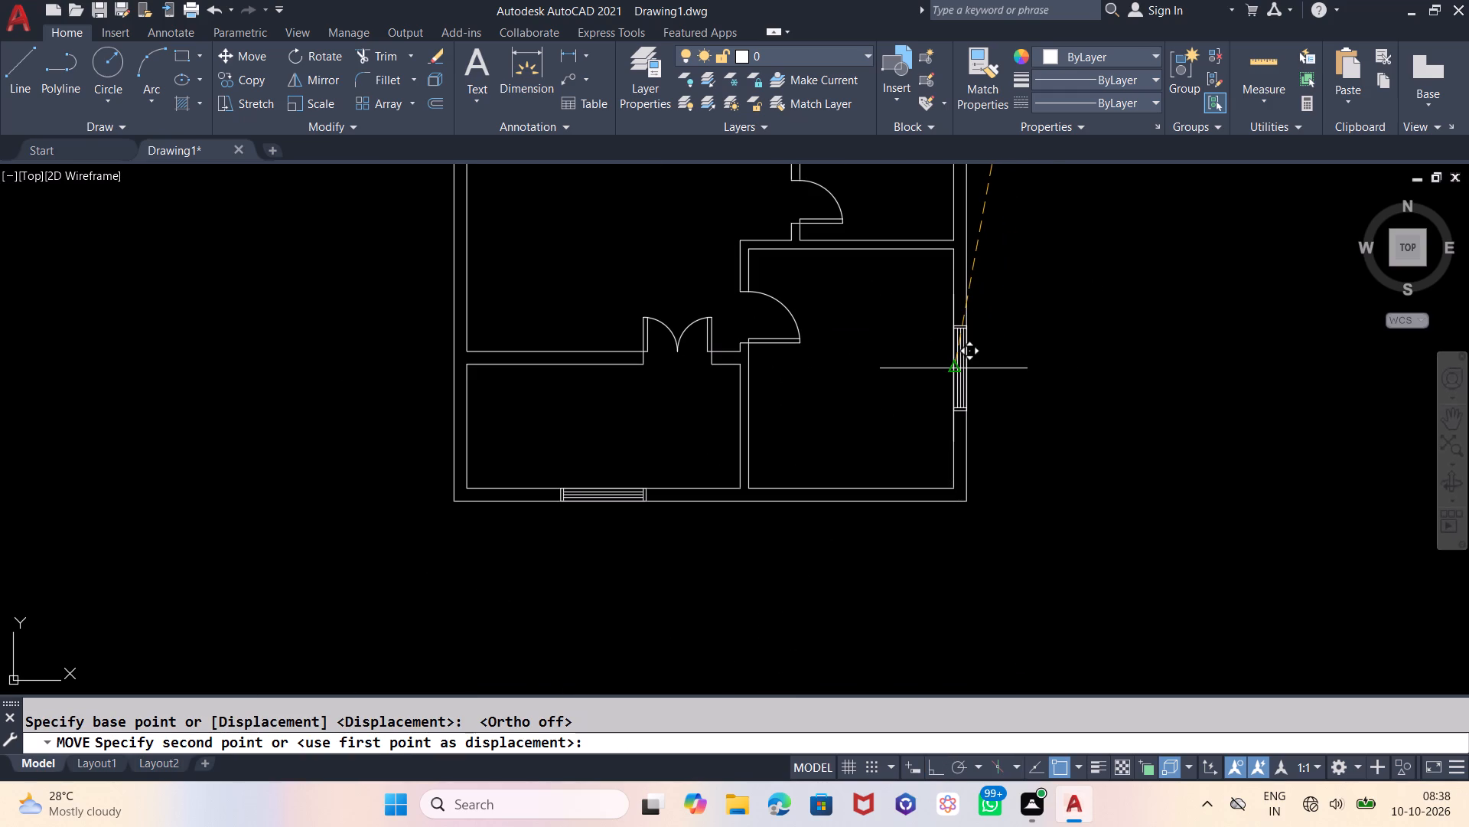
click(953, 365)
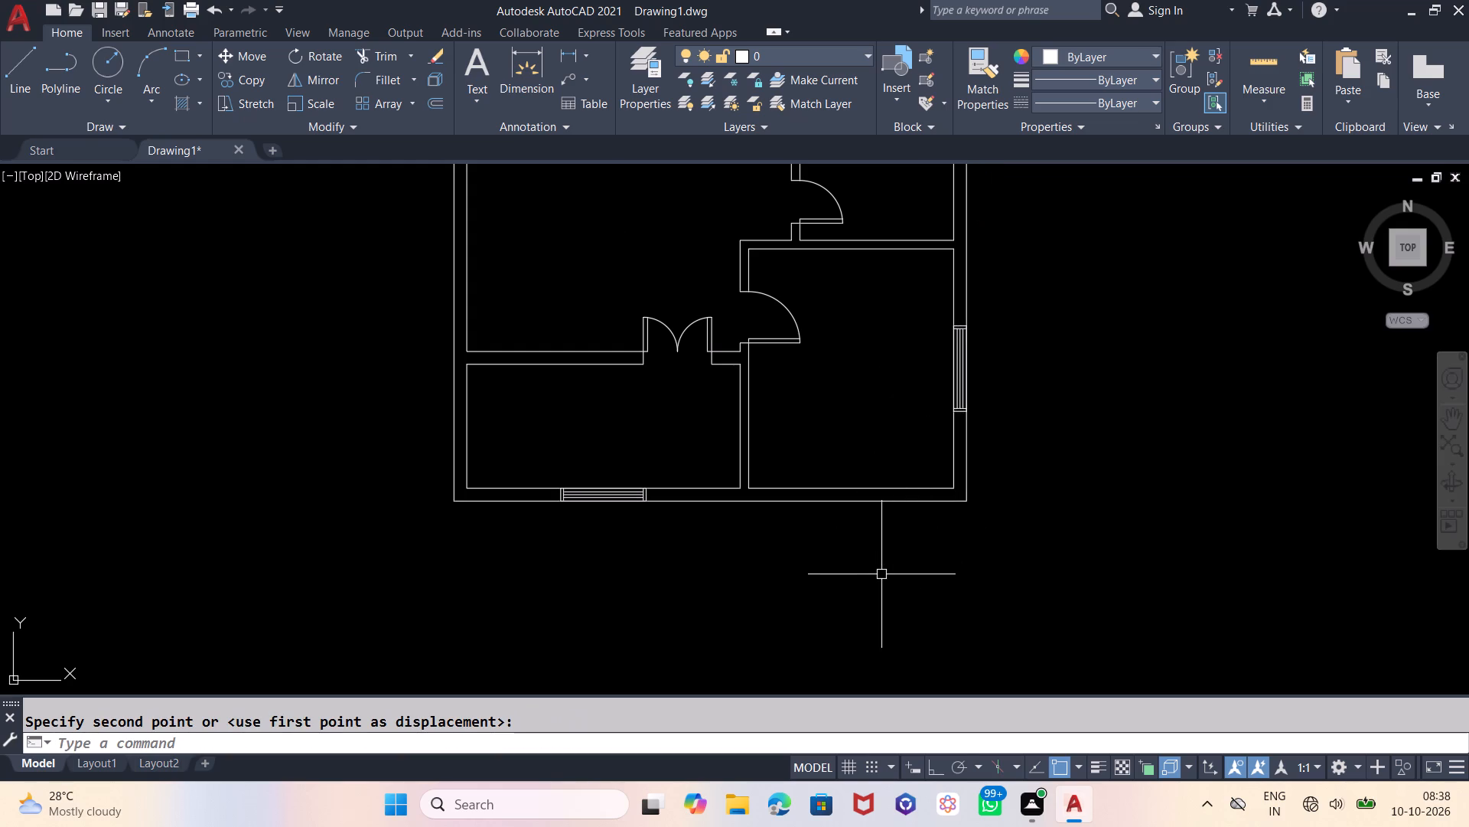
Examine the floor plan around the double door, the neighbouring doors and the placed windows.
scroll(880, 576, down, 3)
scroll(873, 537, up, 2)
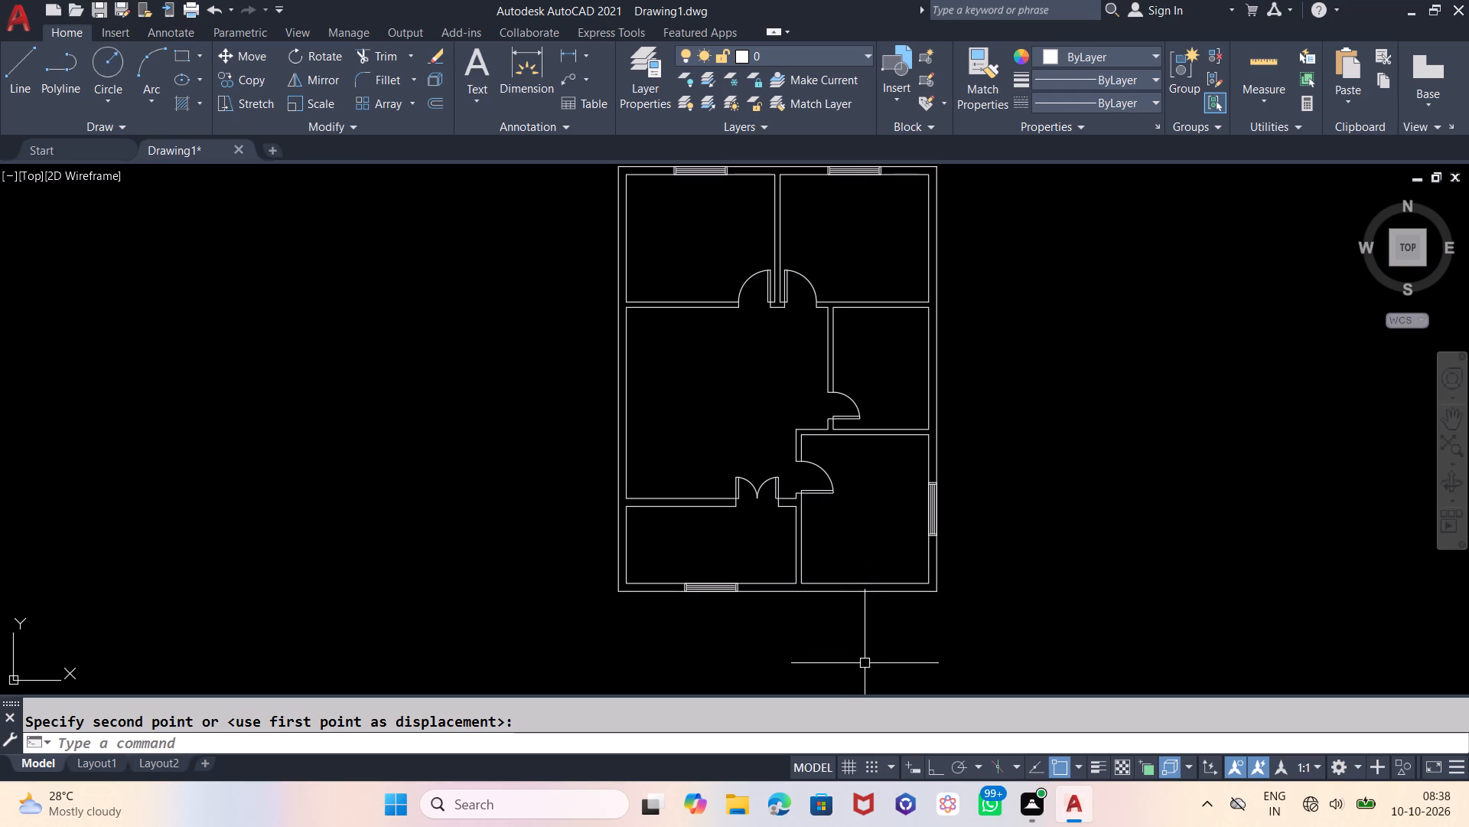
scroll(758, 481, up, 3)
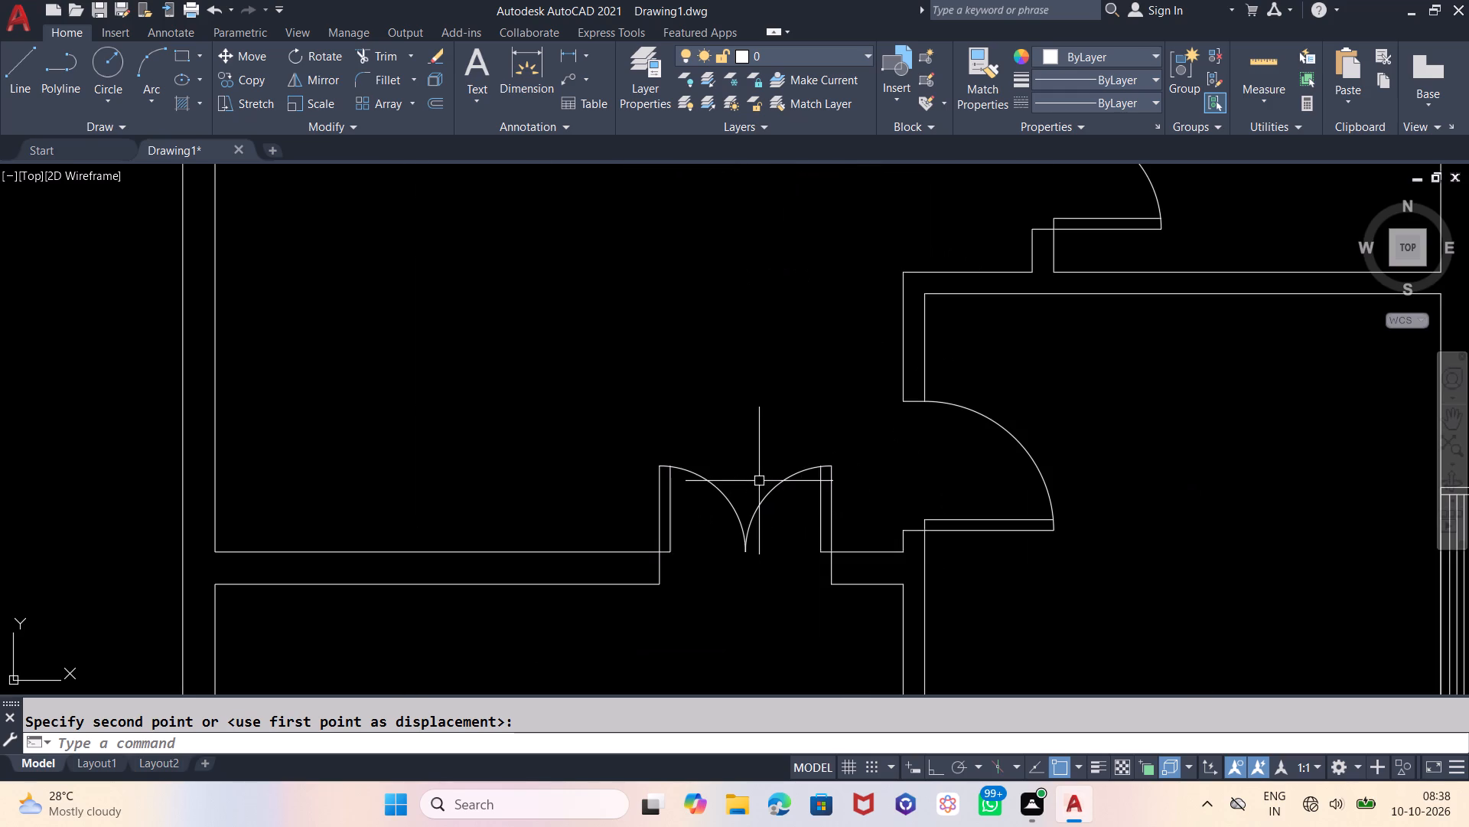
scroll(840, 459, down, 2)
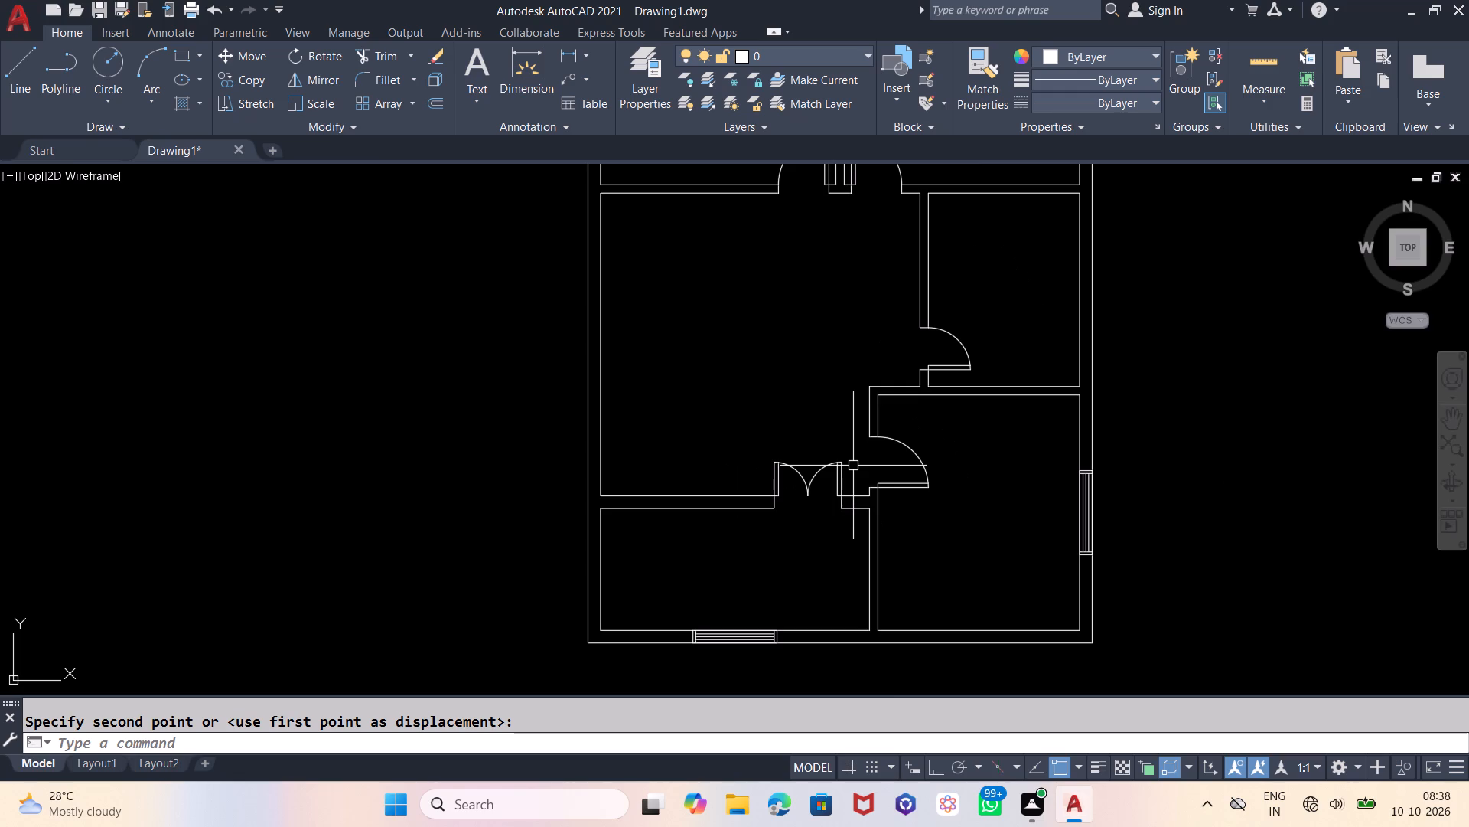
scroll(851, 477, up, 1)
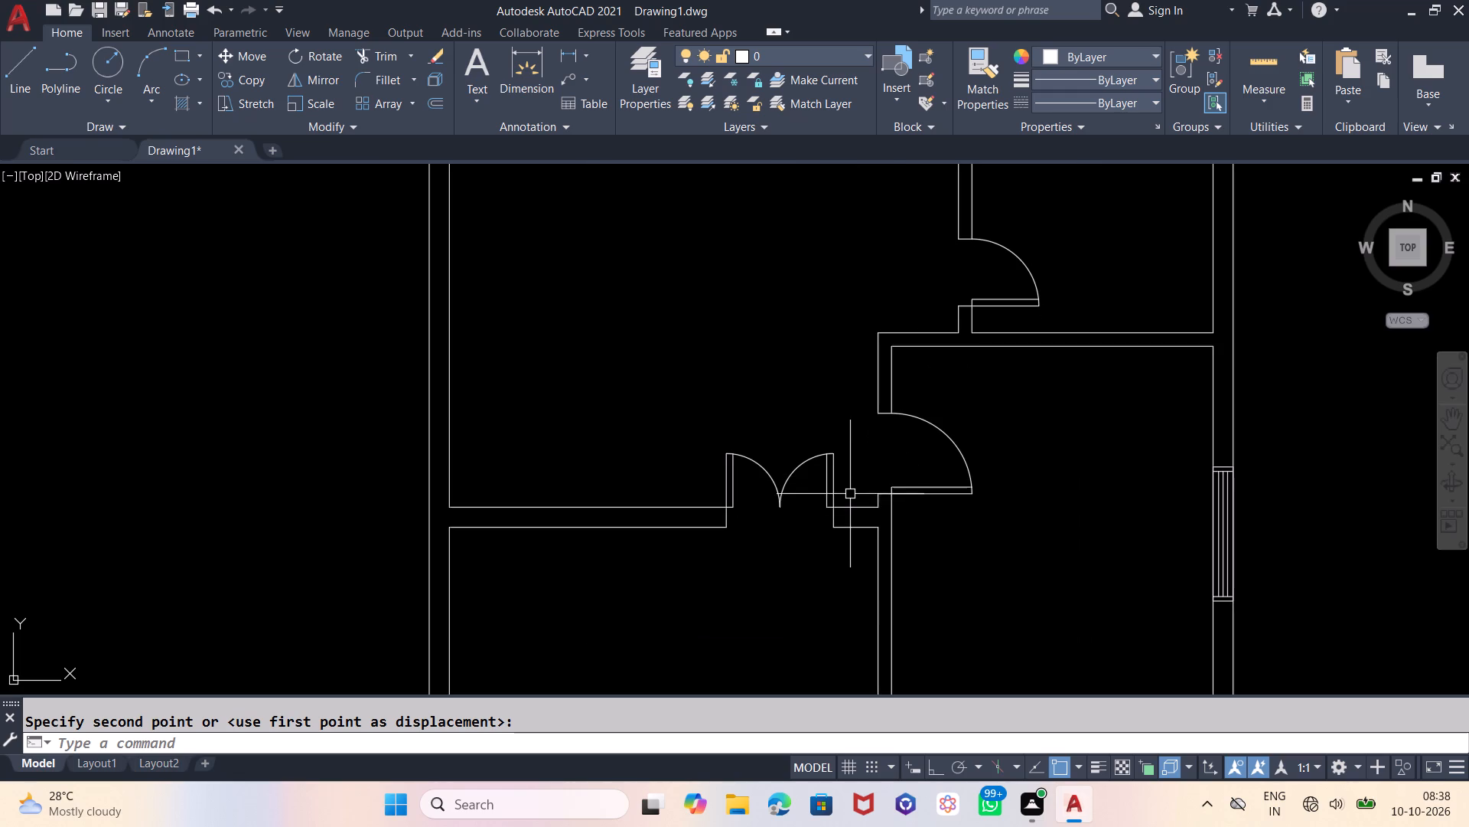
scroll(849, 500, up, 3)
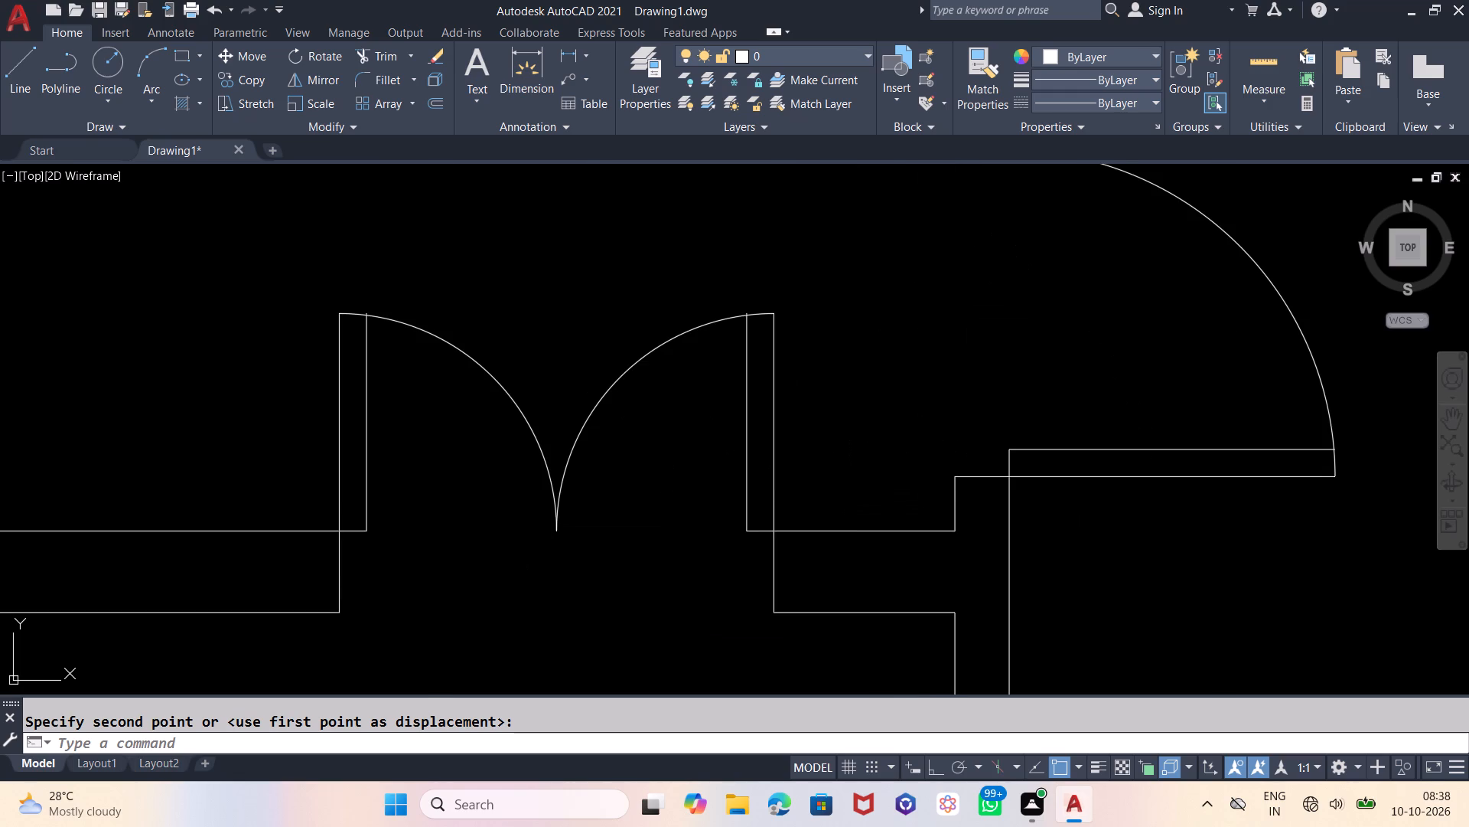
click(849, 528)
key(Escape)
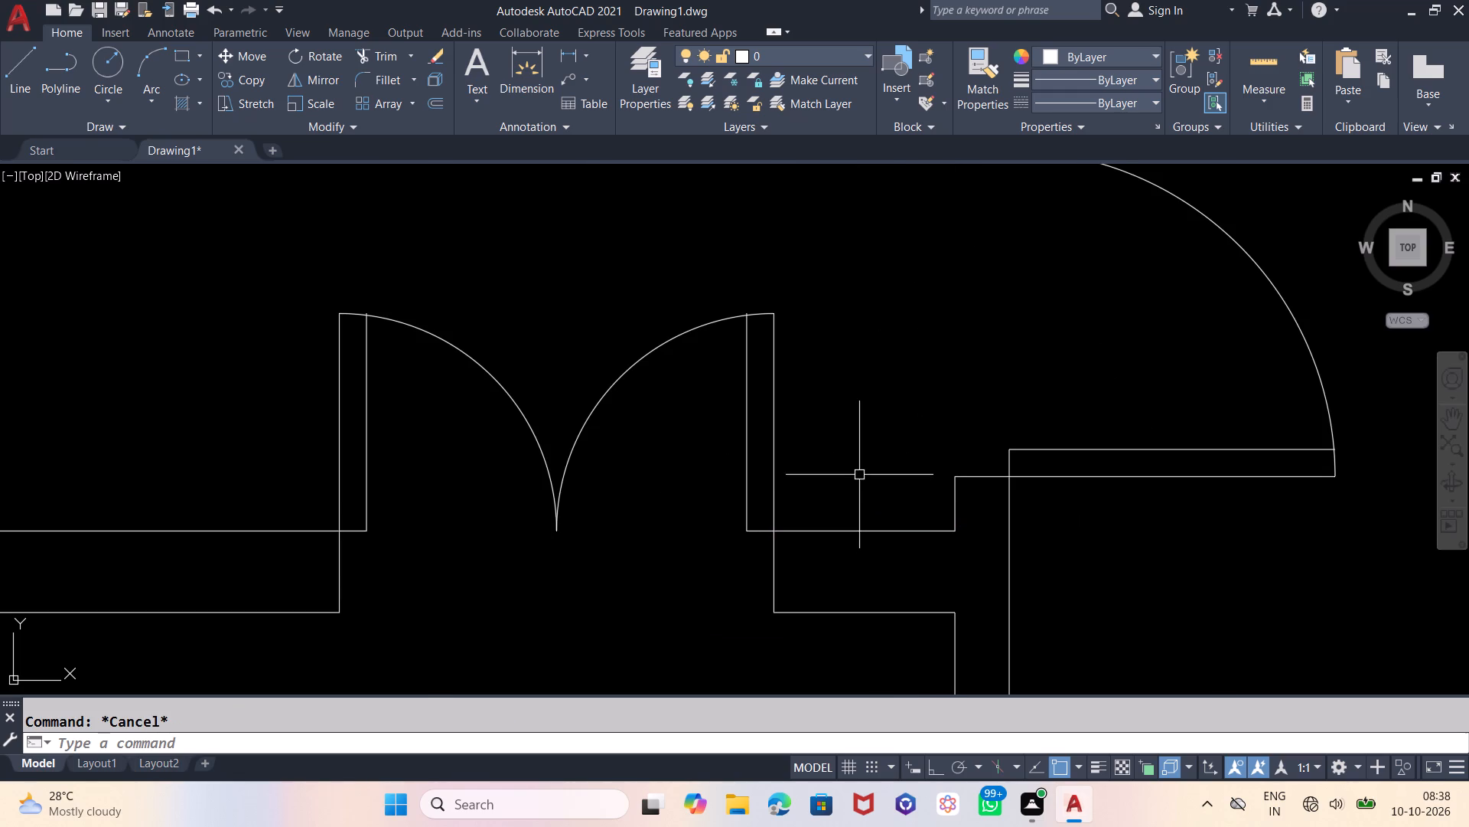
scroll(859, 473, down, 4)
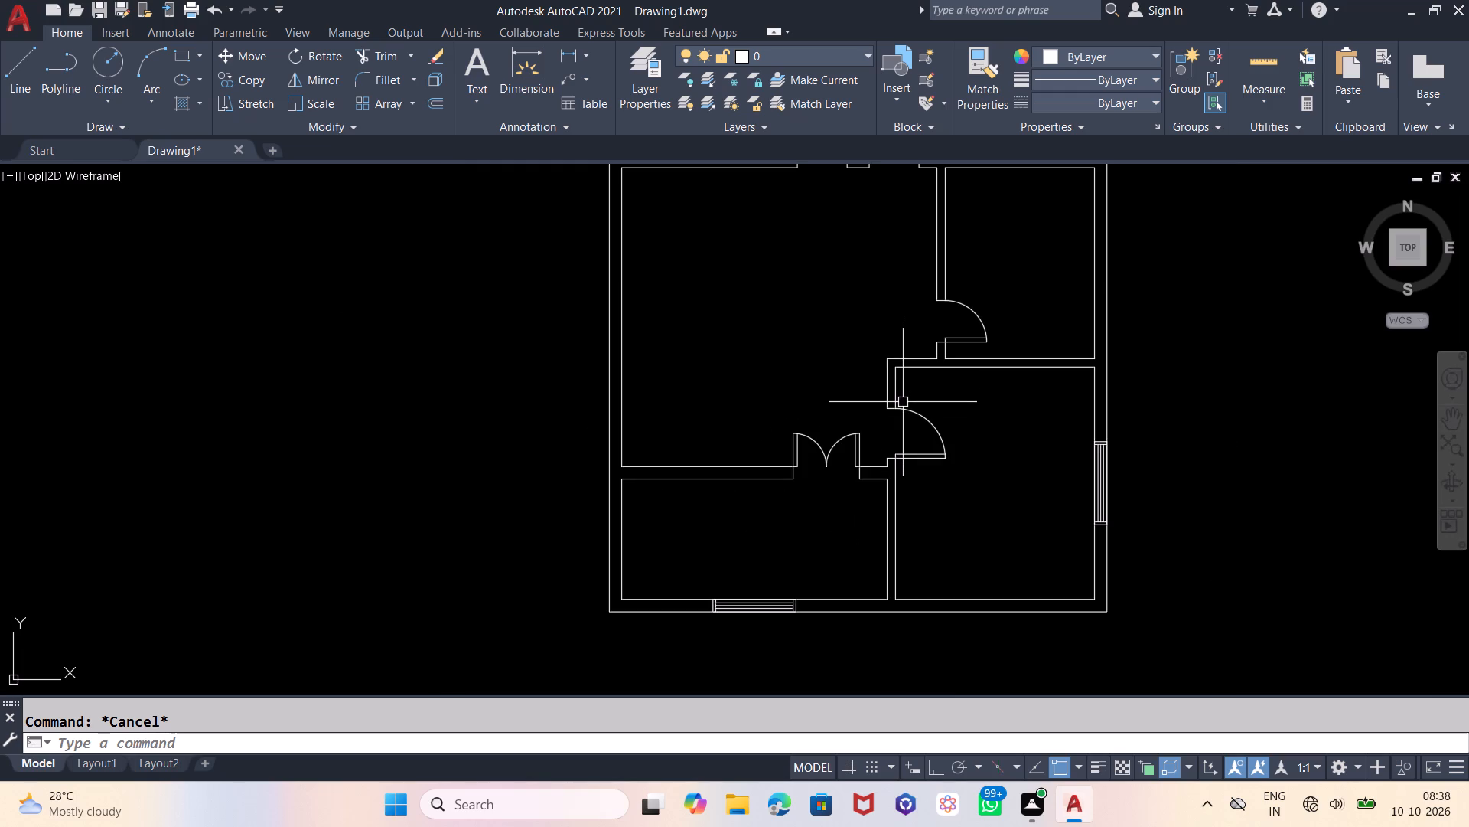
scroll(923, 446, down, 1)
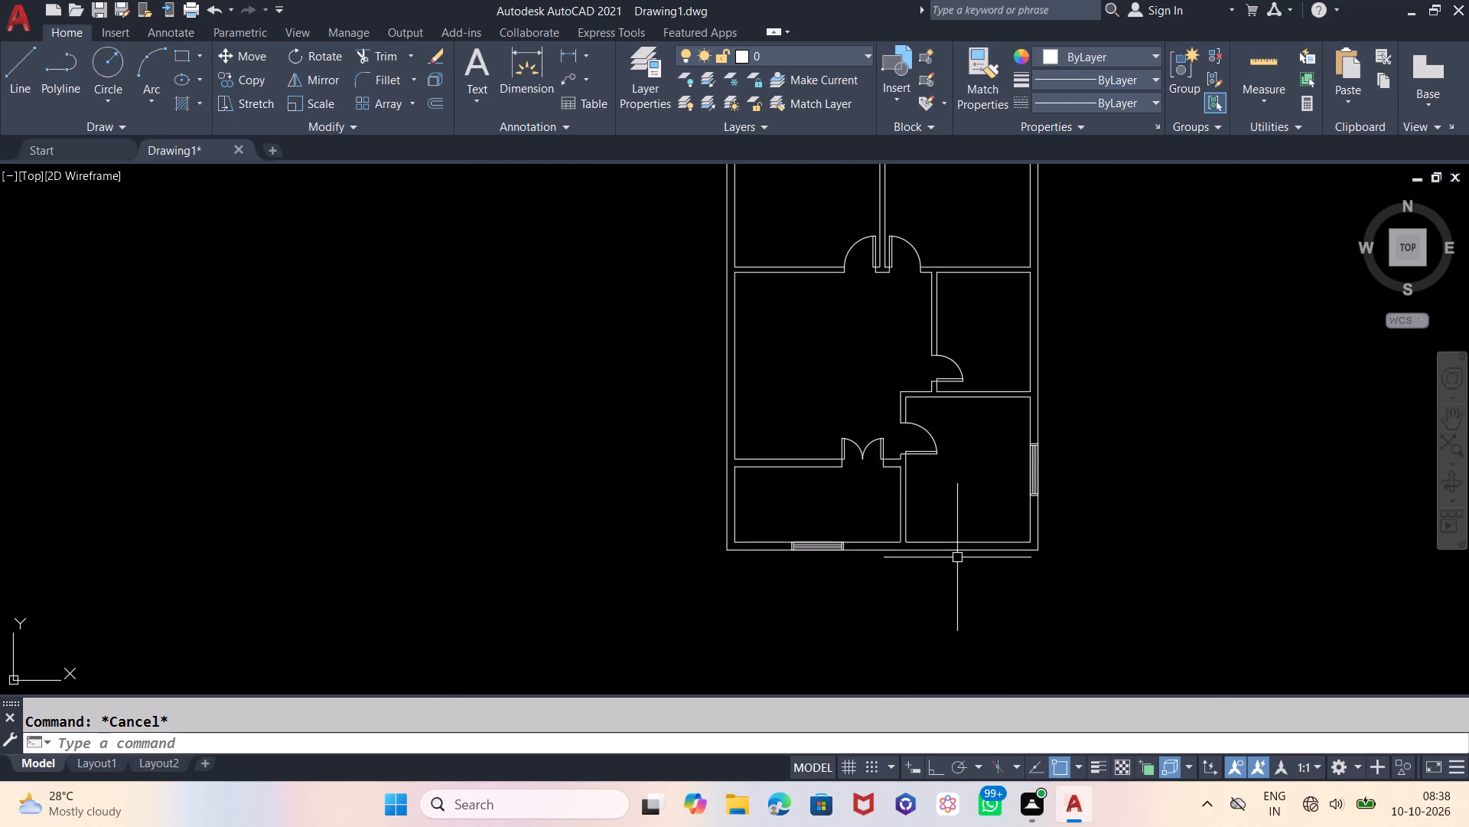
scroll(839, 413, up, 1)
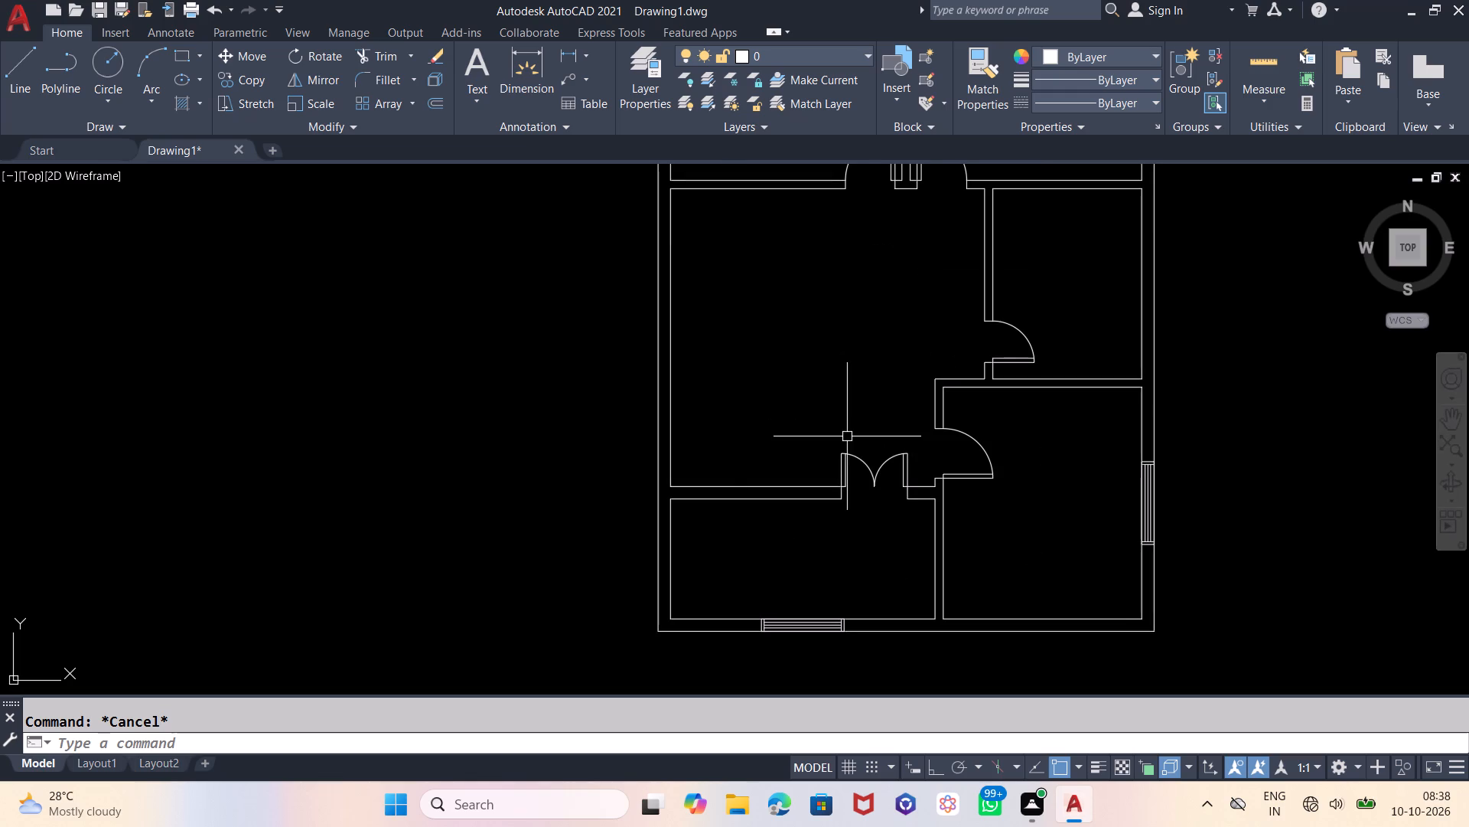
scroll(847, 436, down, 1)
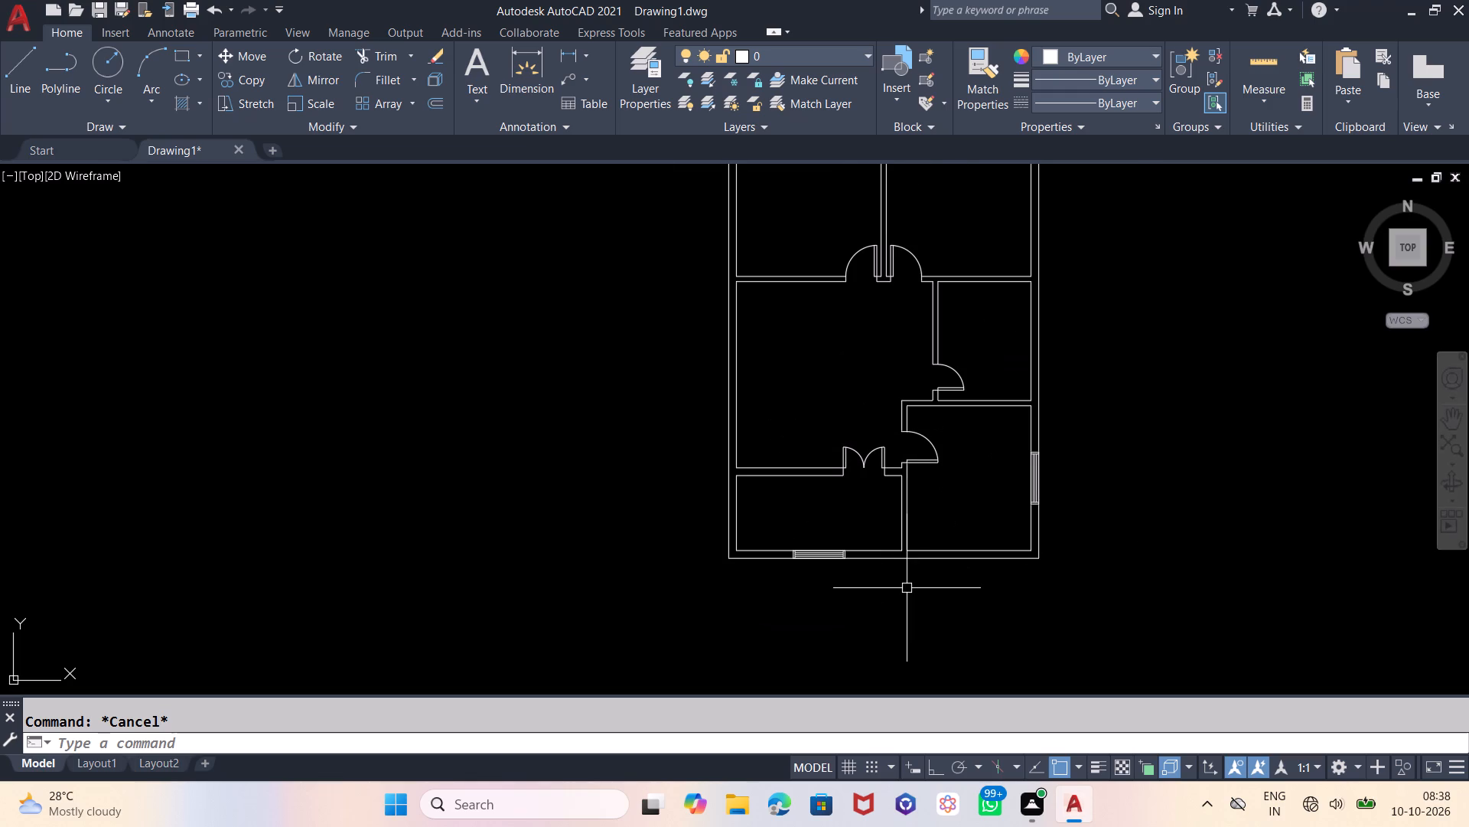
scroll(906, 590, down, 1)
scroll(995, 505, up, 1)
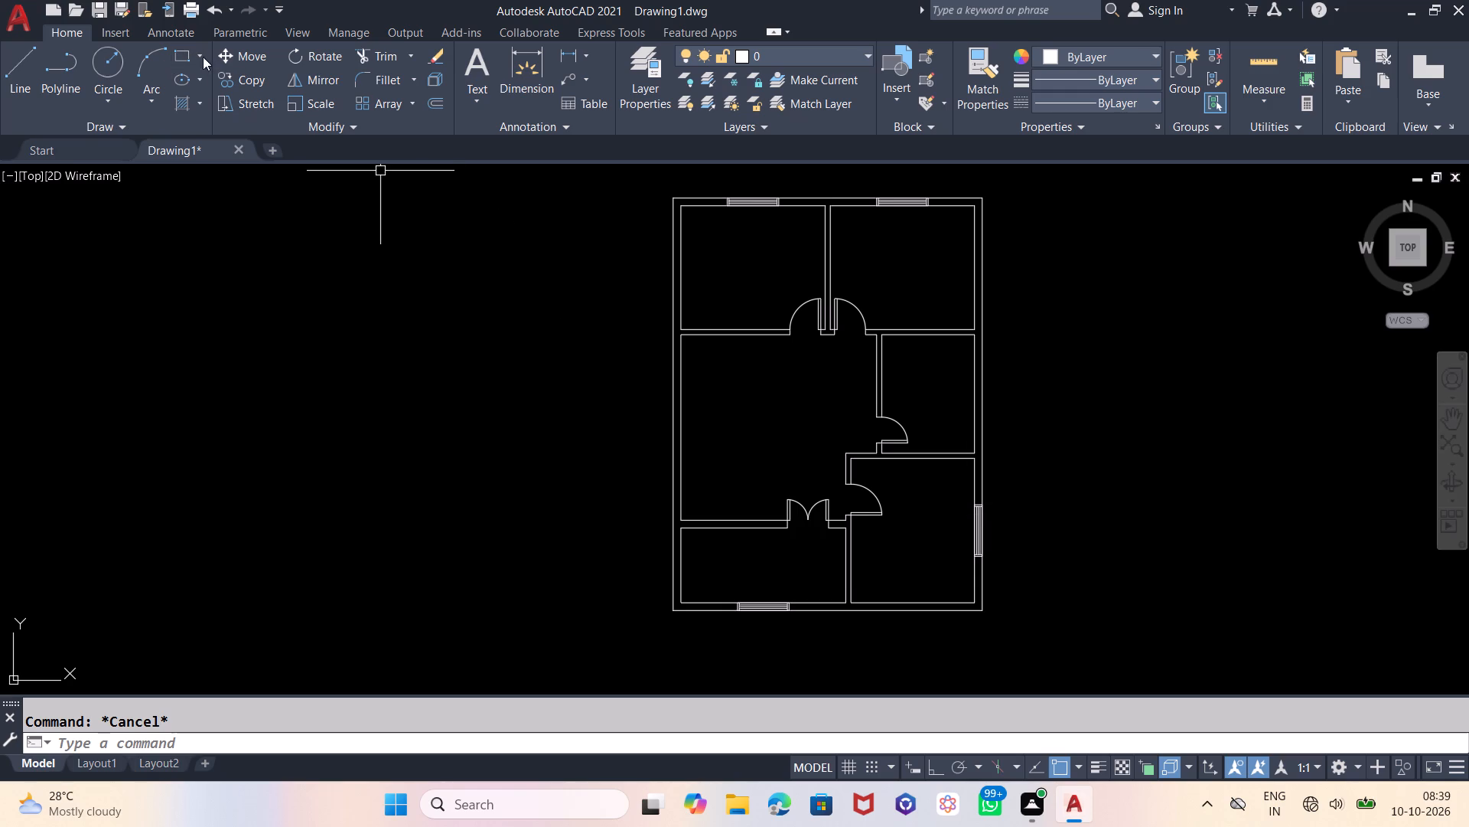
Draw a 1' by 9" rectangle in the empty space to the right of the plan.
click(174, 56)
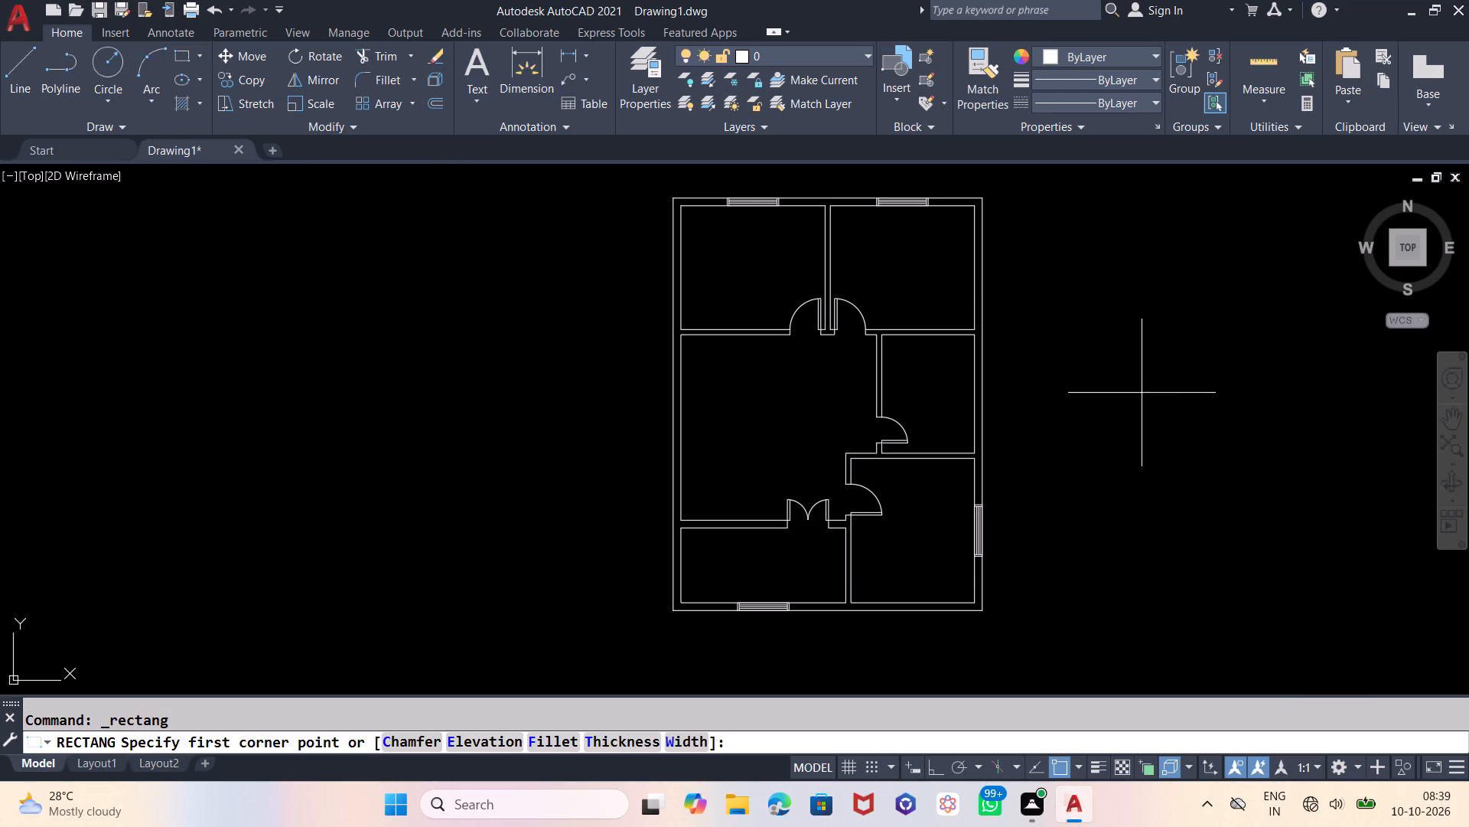
click(1141, 393)
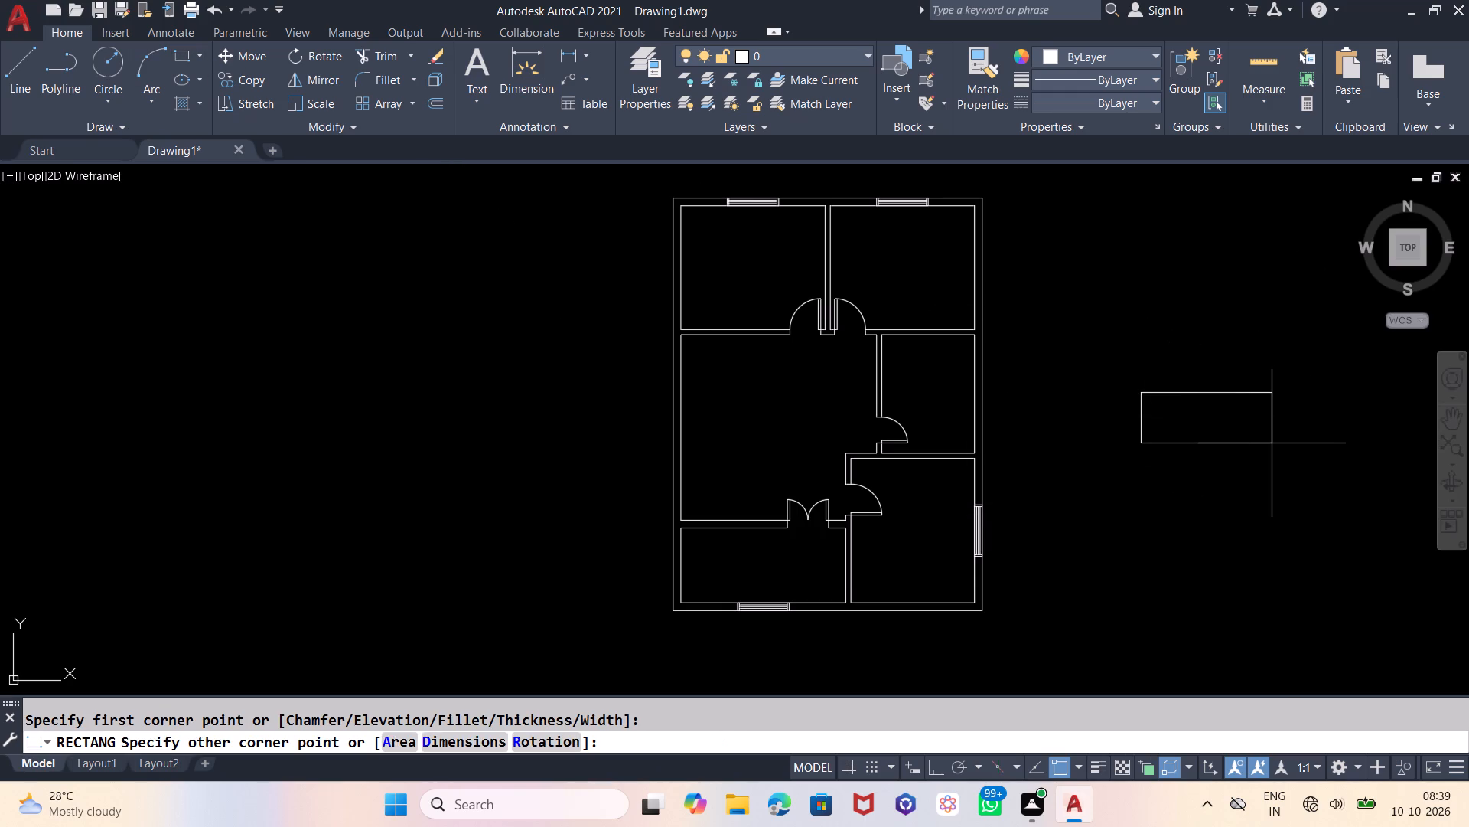
key(shift+at)
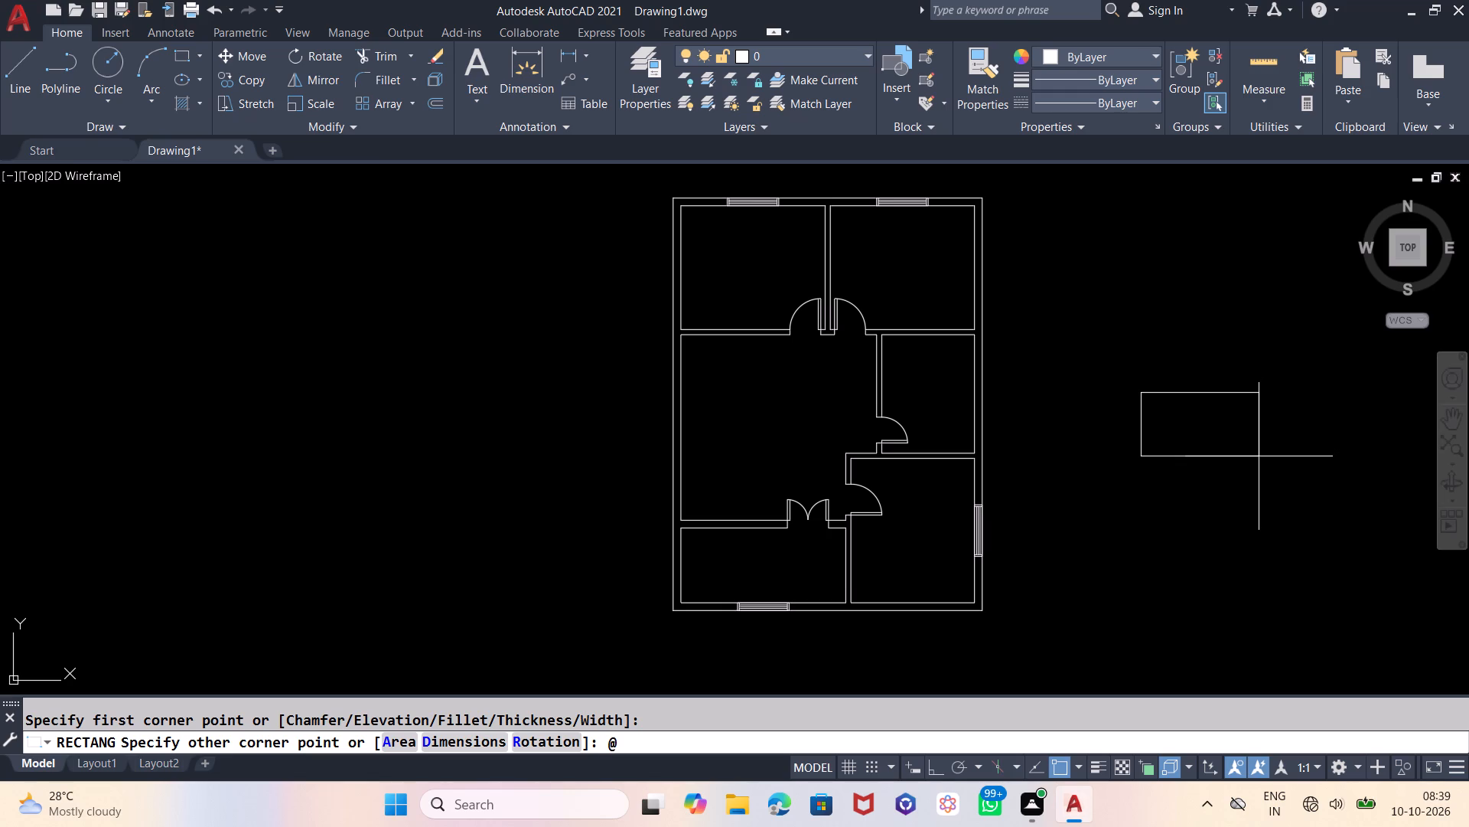
key(1)
text(',)
key(9)
key(Return)
Draw a horizontal line across the small rectangle from its left edge's midpoint to its right edge's midpoint.
scroll(1152, 382, up, 3)
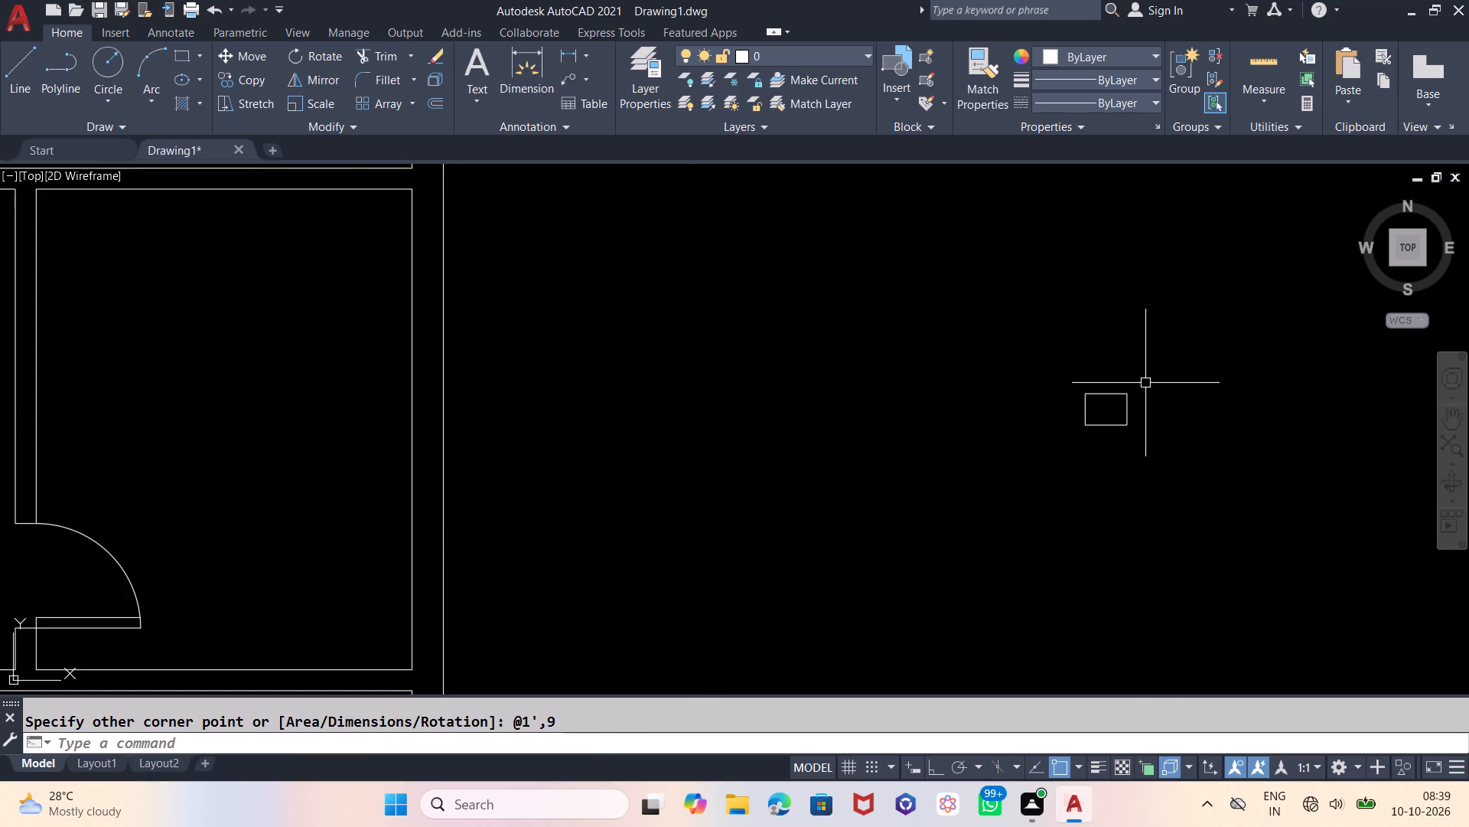
scroll(1136, 385, up, 3)
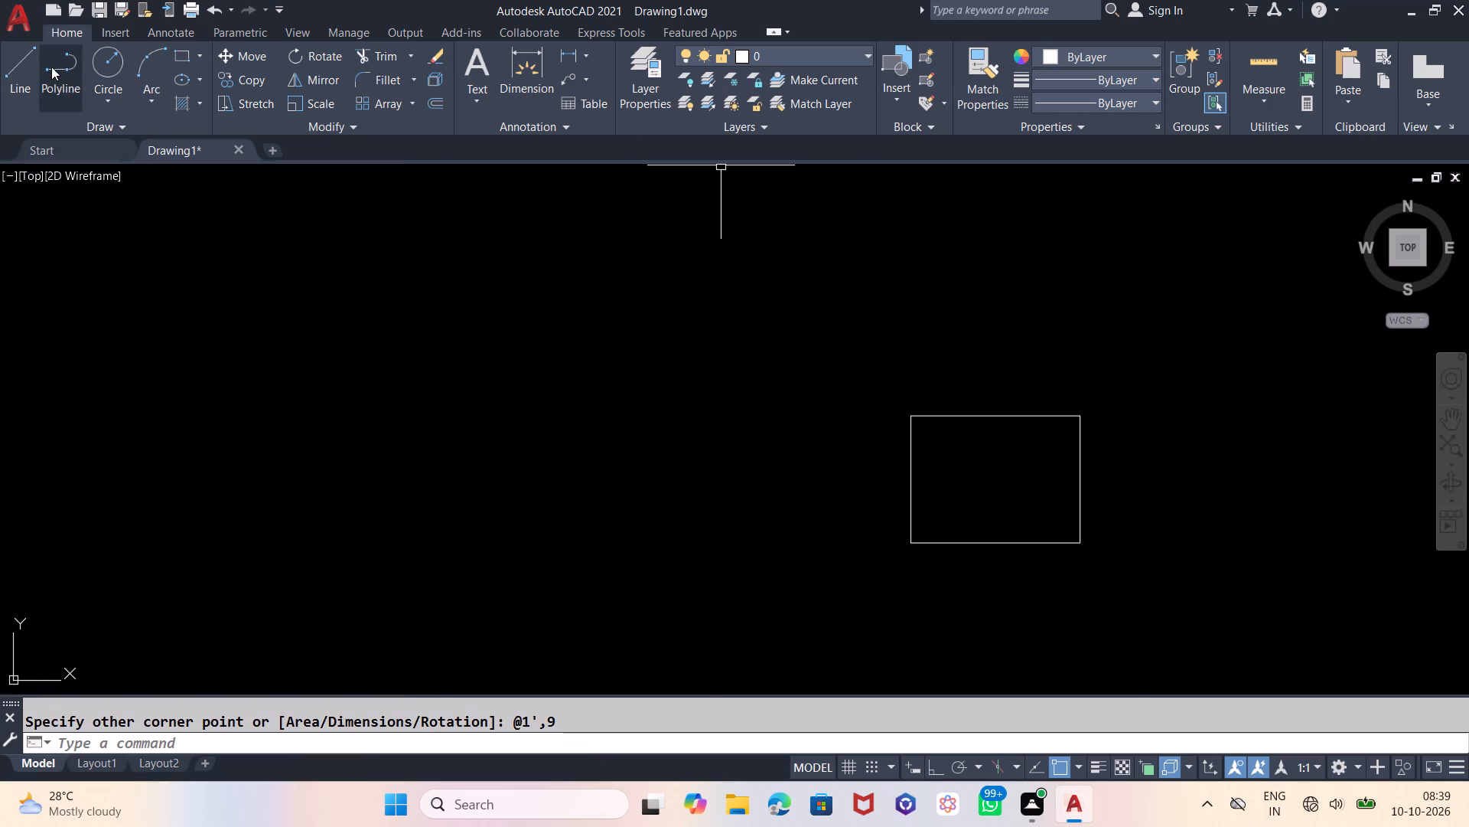
click(33, 67)
click(916, 478)
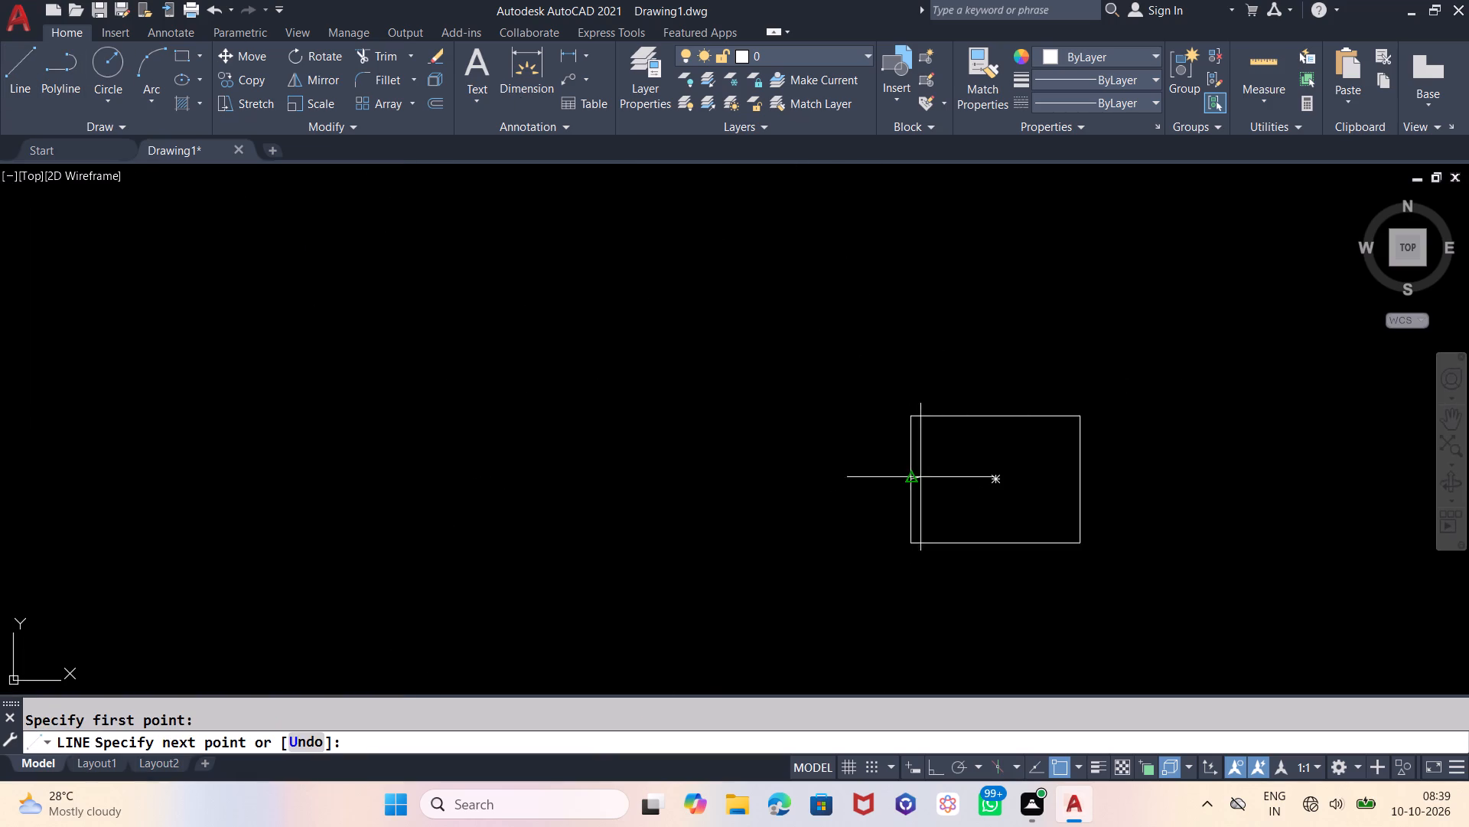
click(1078, 479)
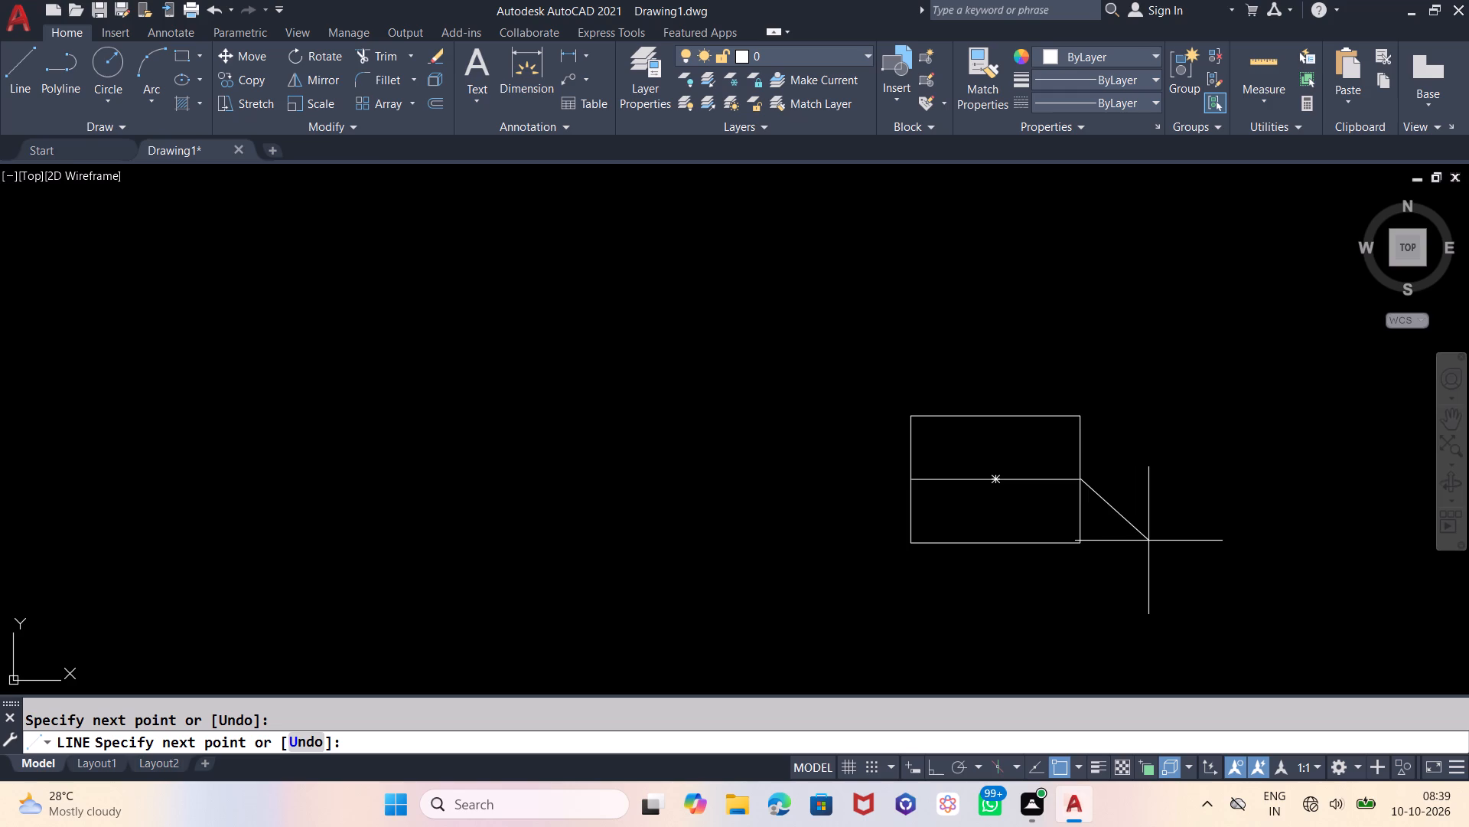
key(Escape)
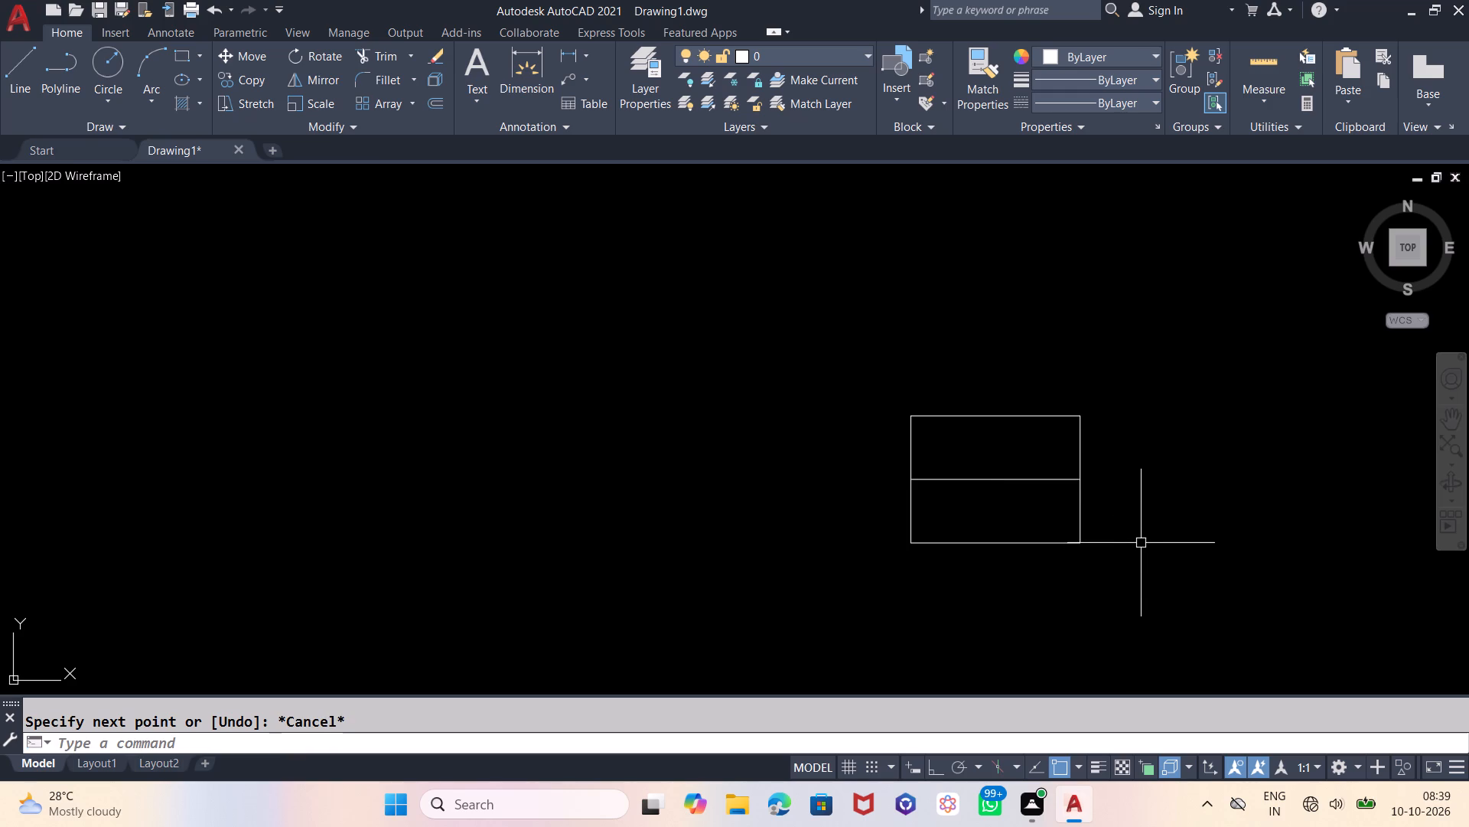
Explode the small rectangle, selected together with its middle line, into separate lines.
click(1141, 387)
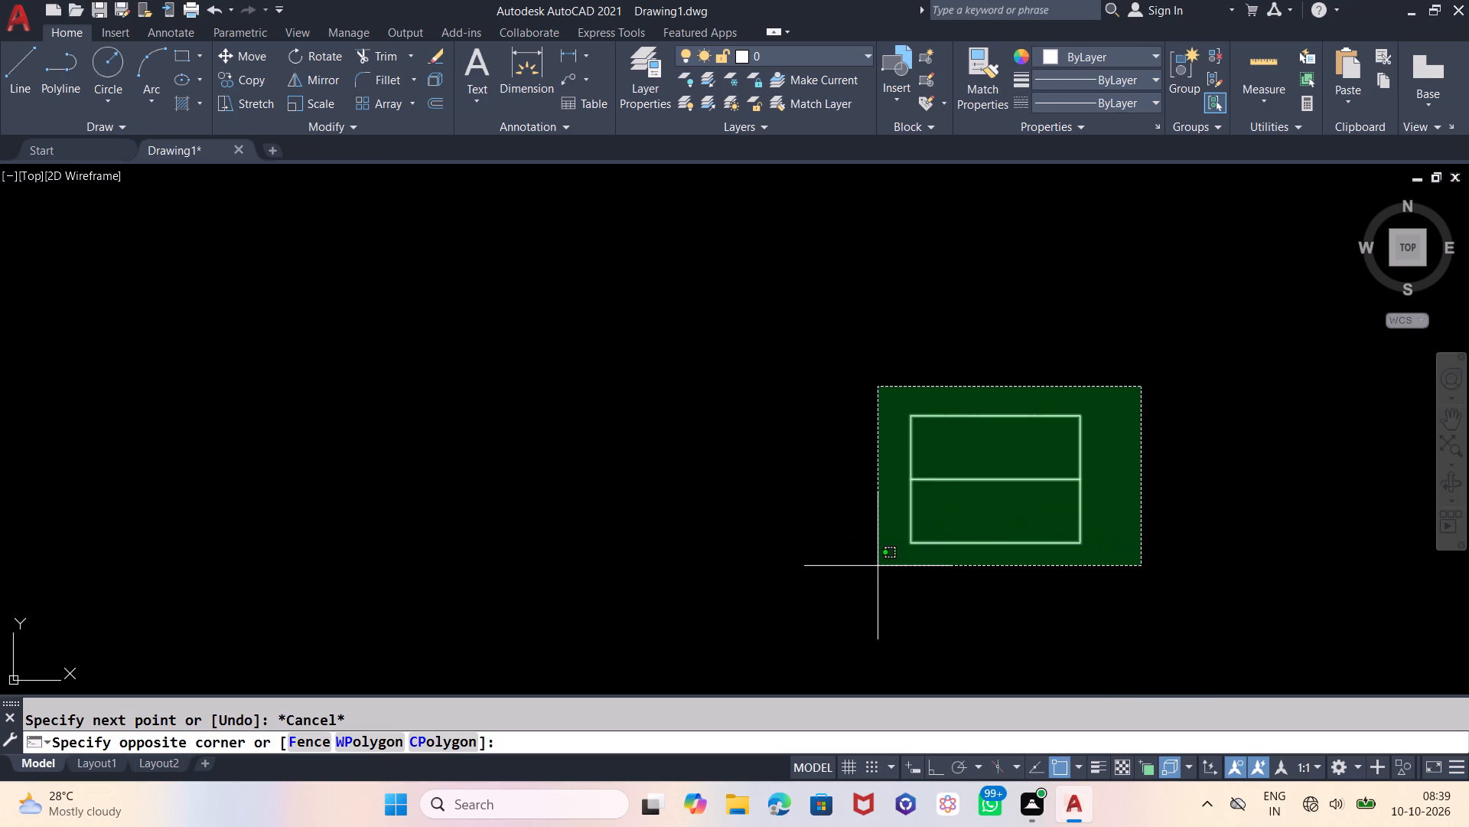
click(878, 566)
key(c)
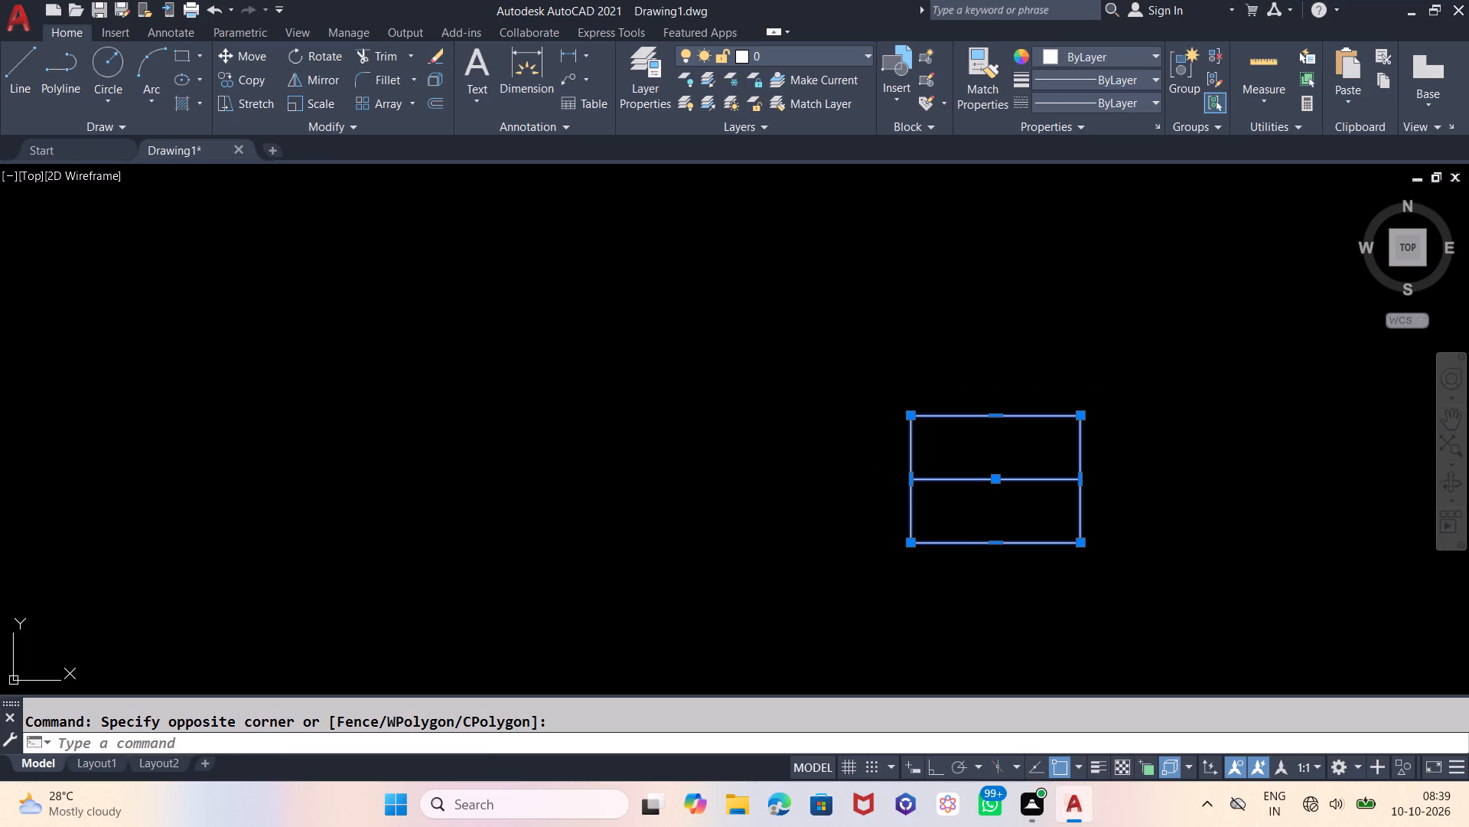
key(BackSpace)
key(x)
key(Return)
Offset the small rectangle's two 9" side edges 2" inward and its horizontal middle line 2" to both sides.
key(o)
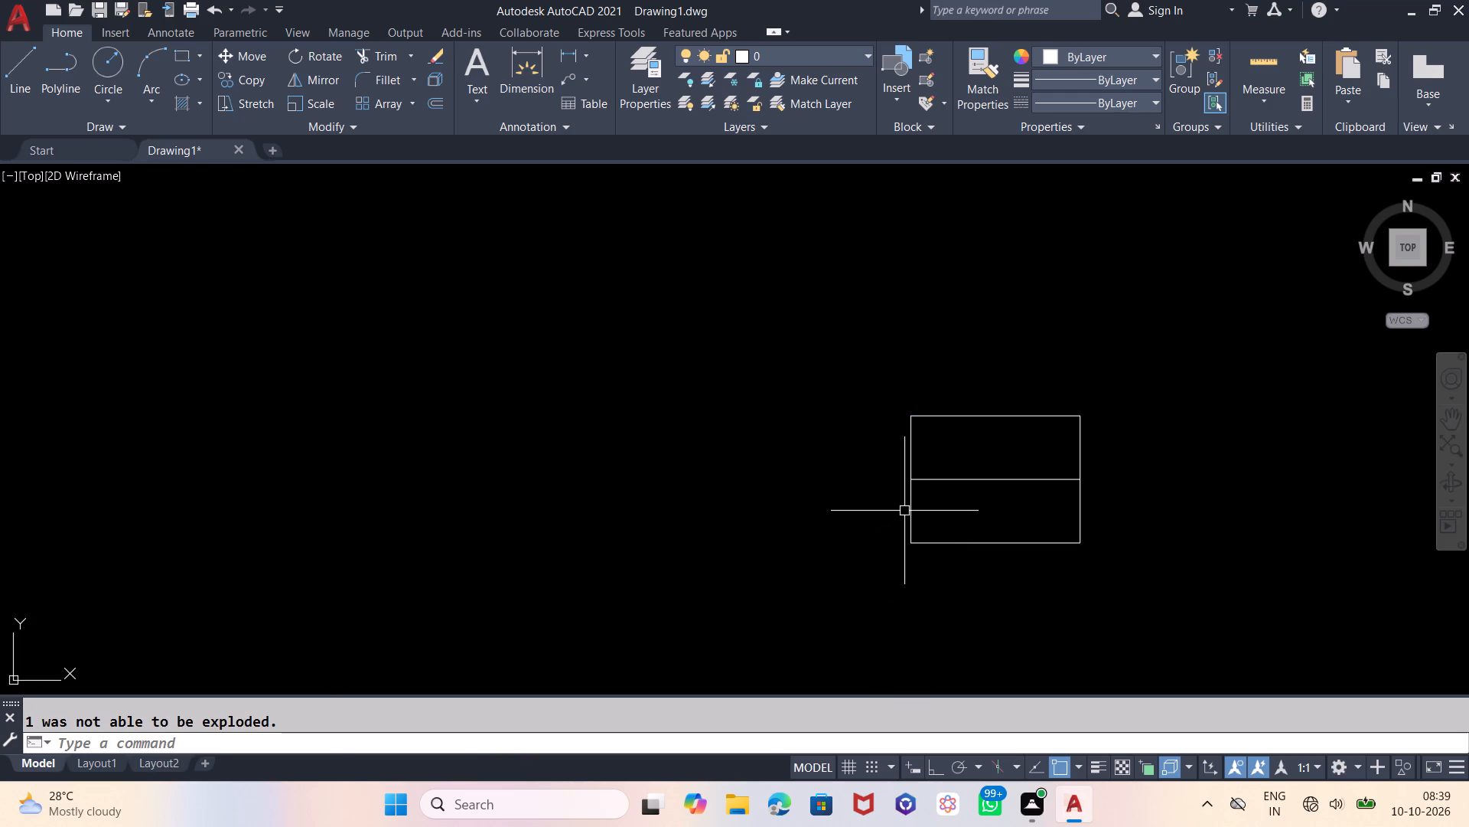
key(Return)
key(2)
key(Return)
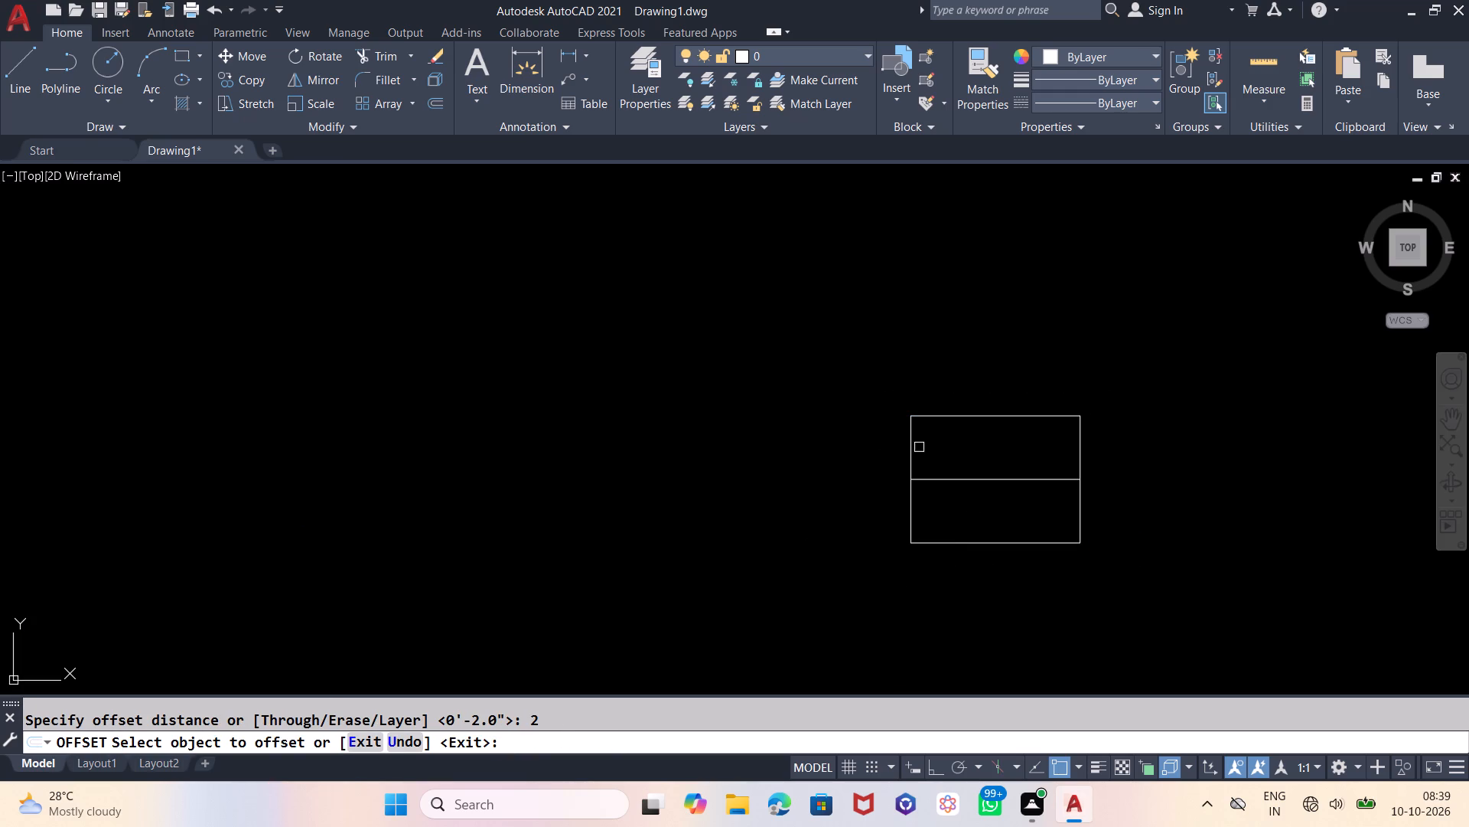
click(914, 462)
drag(951, 447, 961, 447)
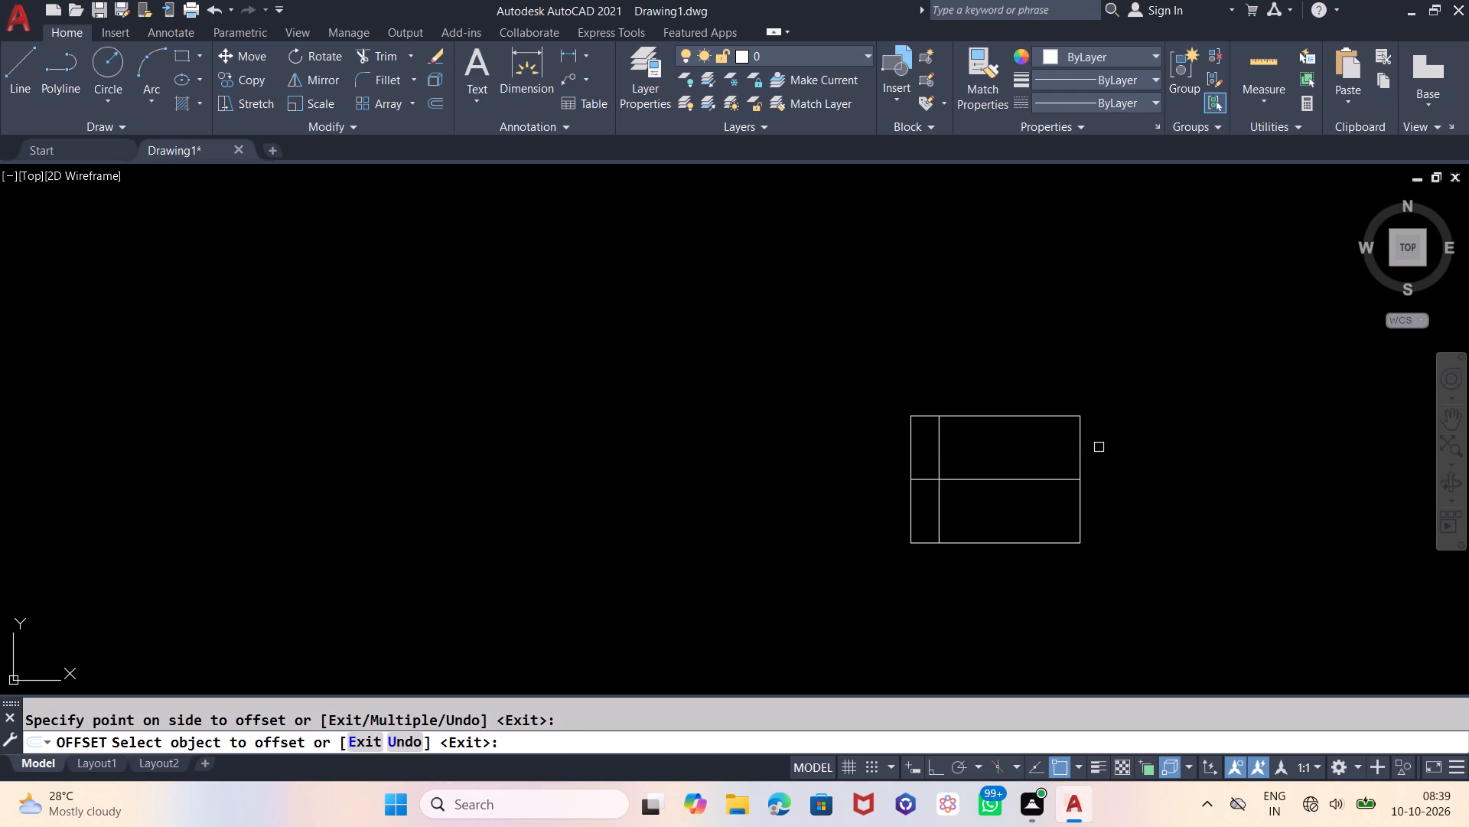
click(1081, 449)
click(1006, 449)
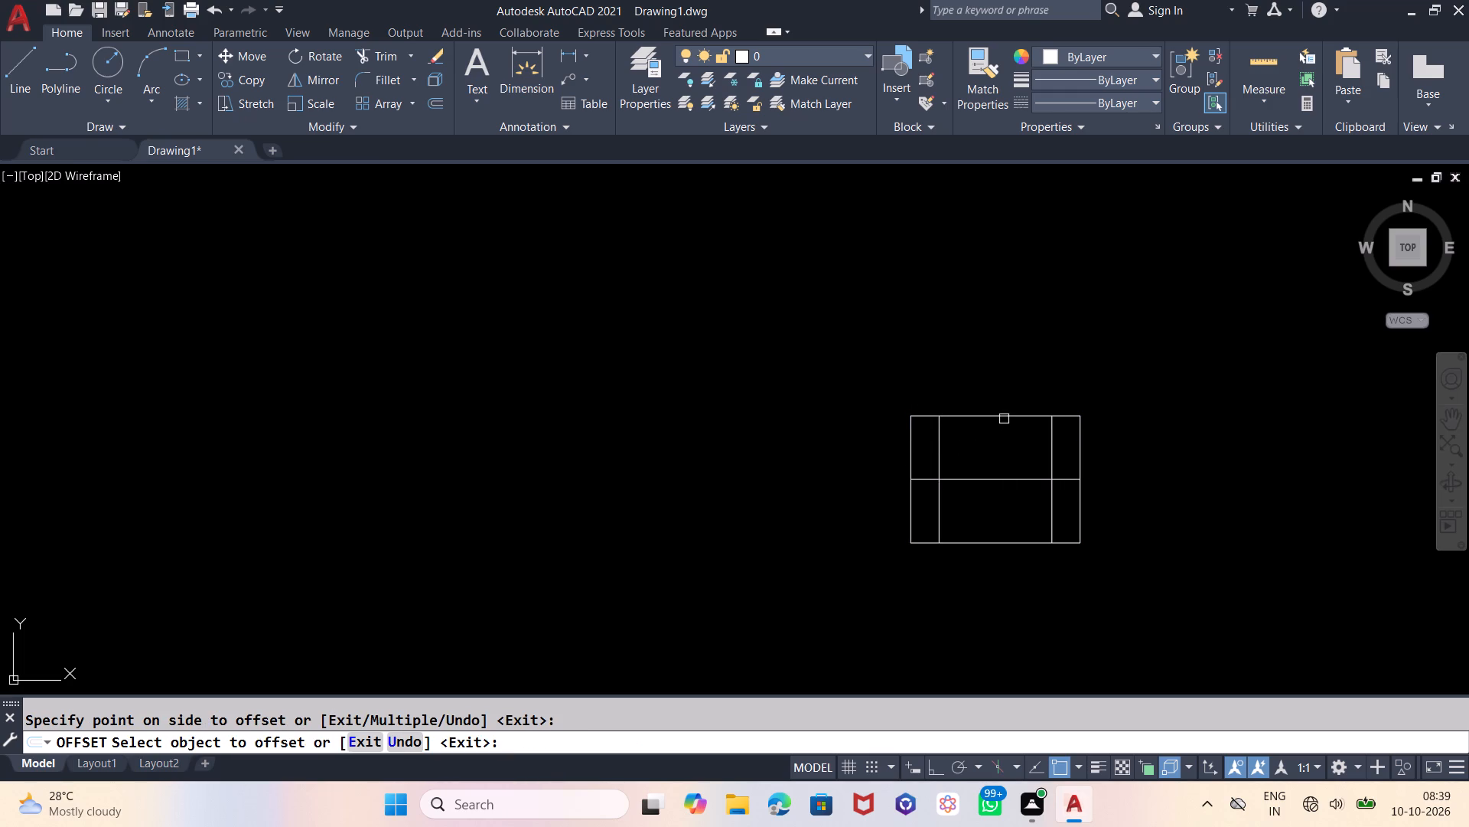
click(997, 479)
click(1002, 436)
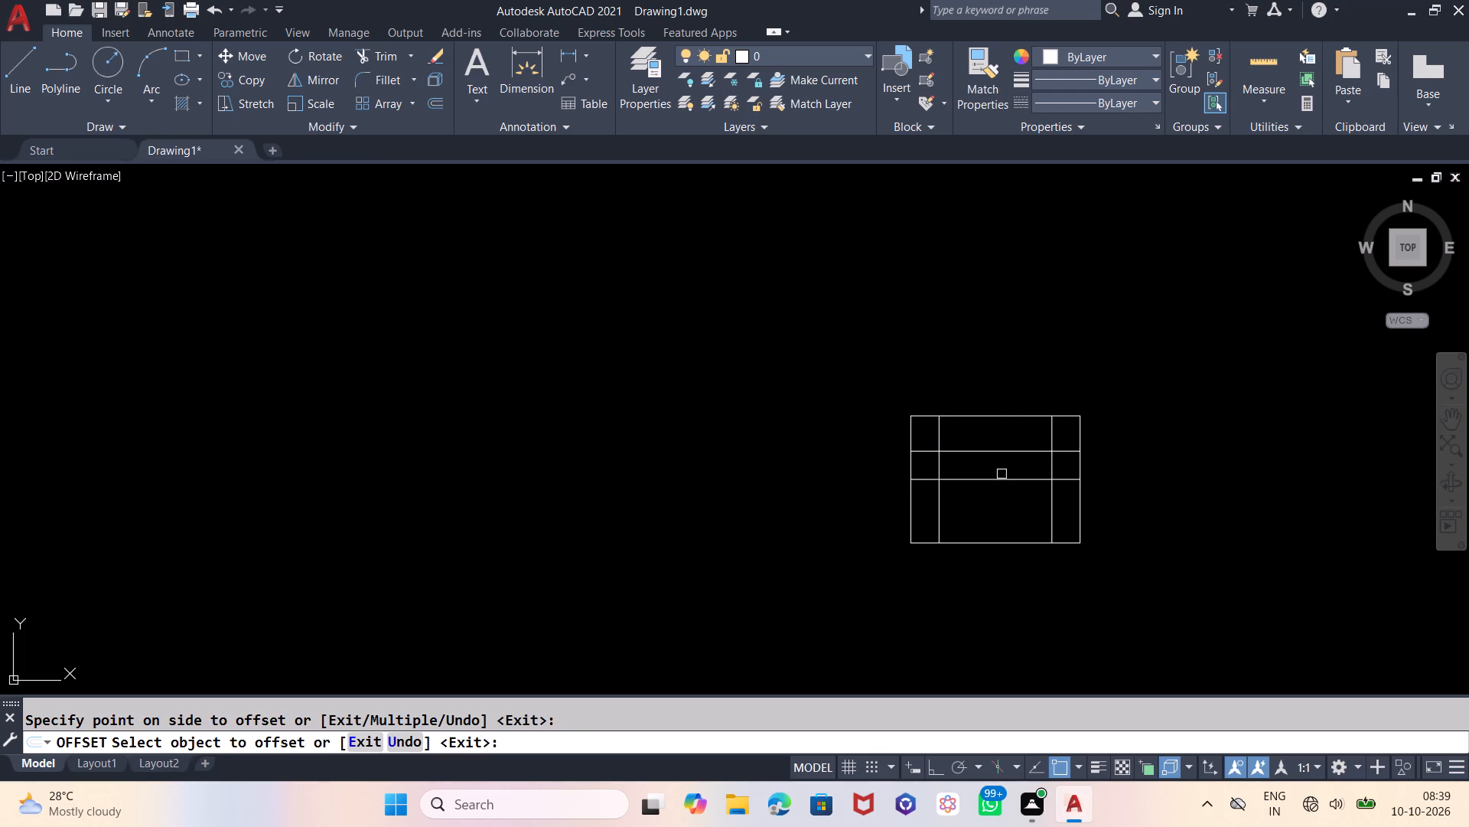
click(1003, 482)
click(1003, 512)
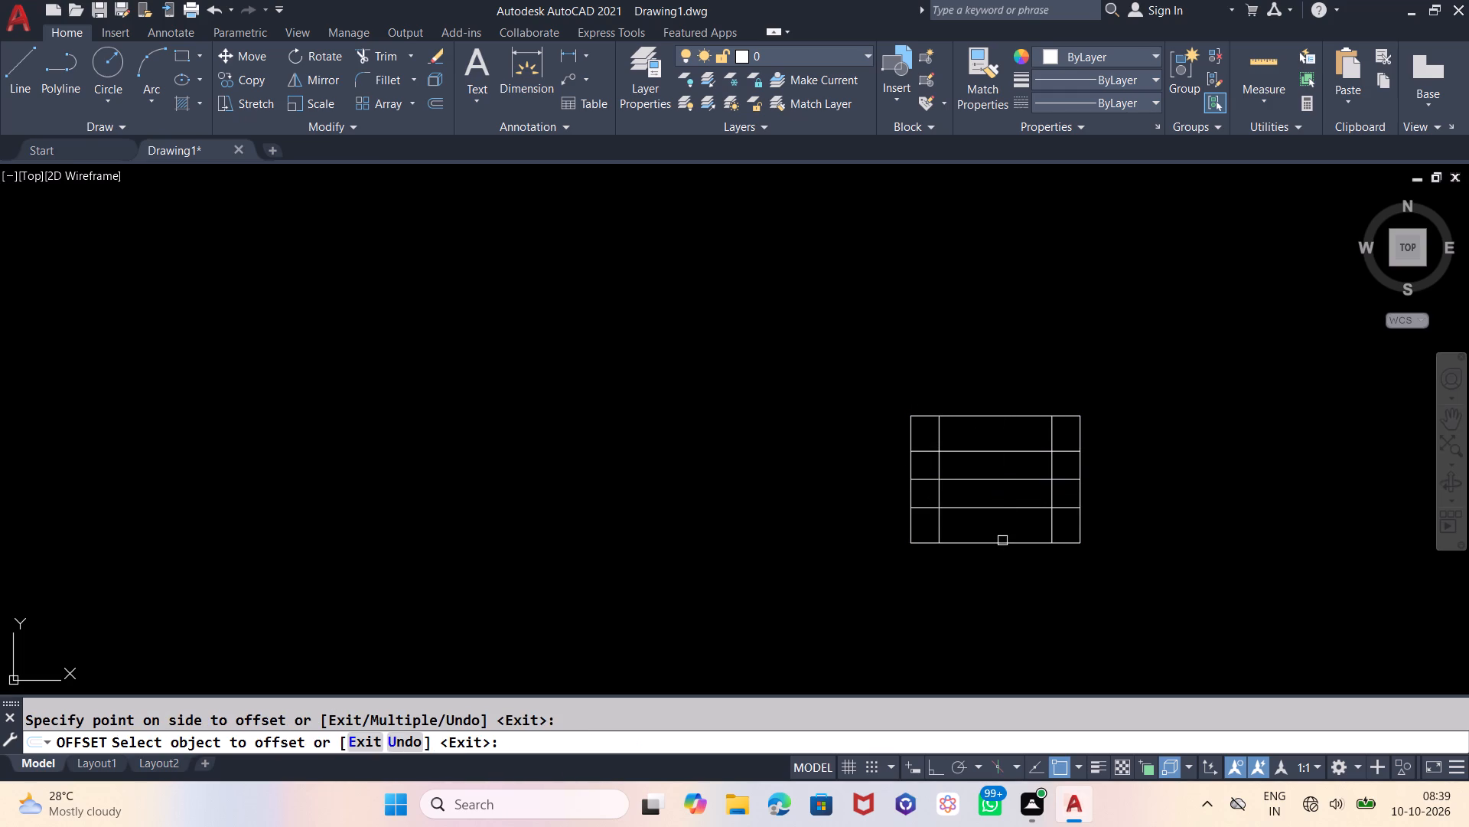
click(1002, 541)
key(Escape)
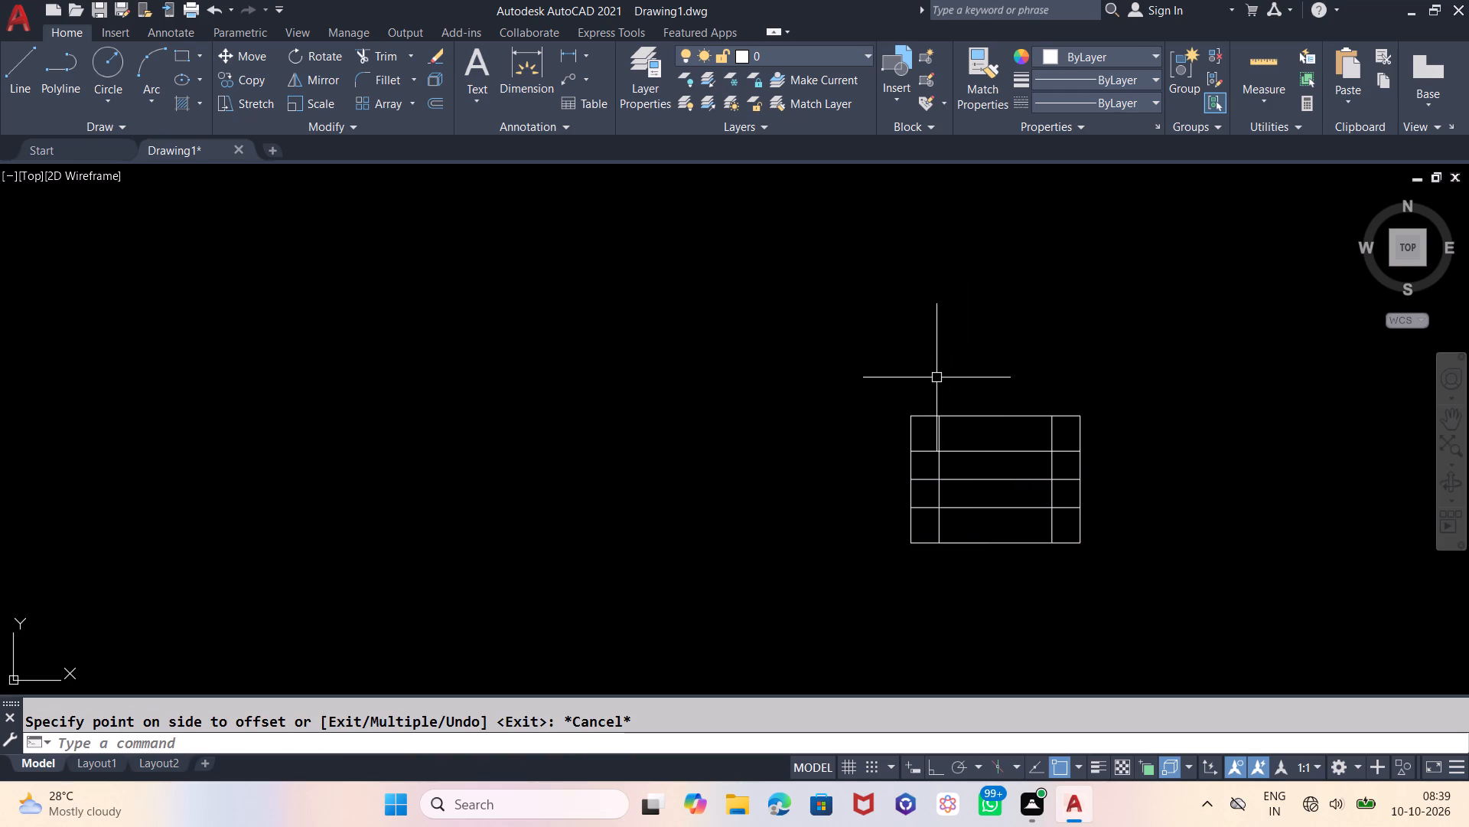
Trim the ends of the three inner horizontal lines between the symbol's side edges and the two inner vertical lines.
key(t)
key(r)
key(Return)
key(Return)
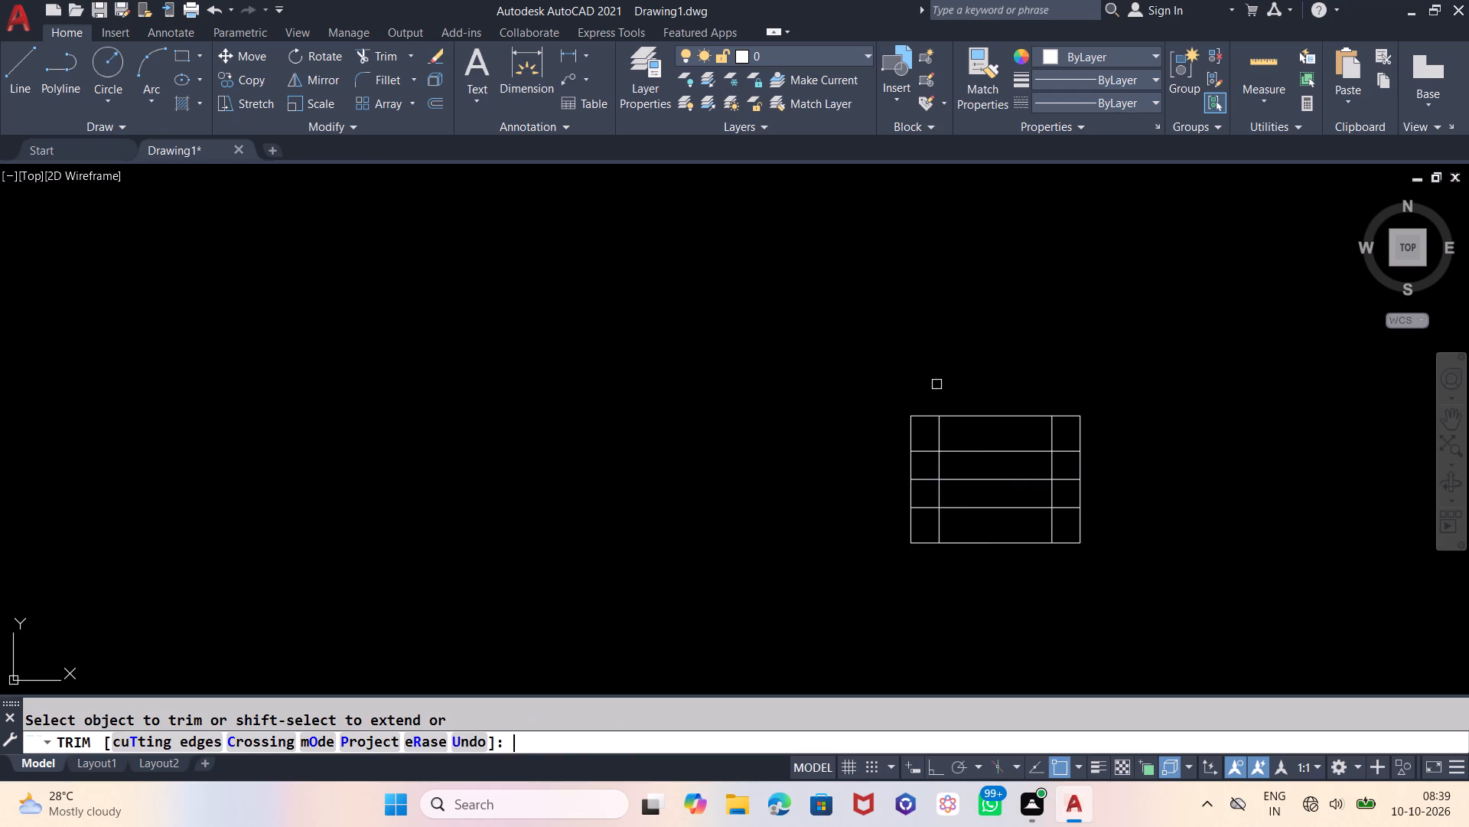
click(926, 440)
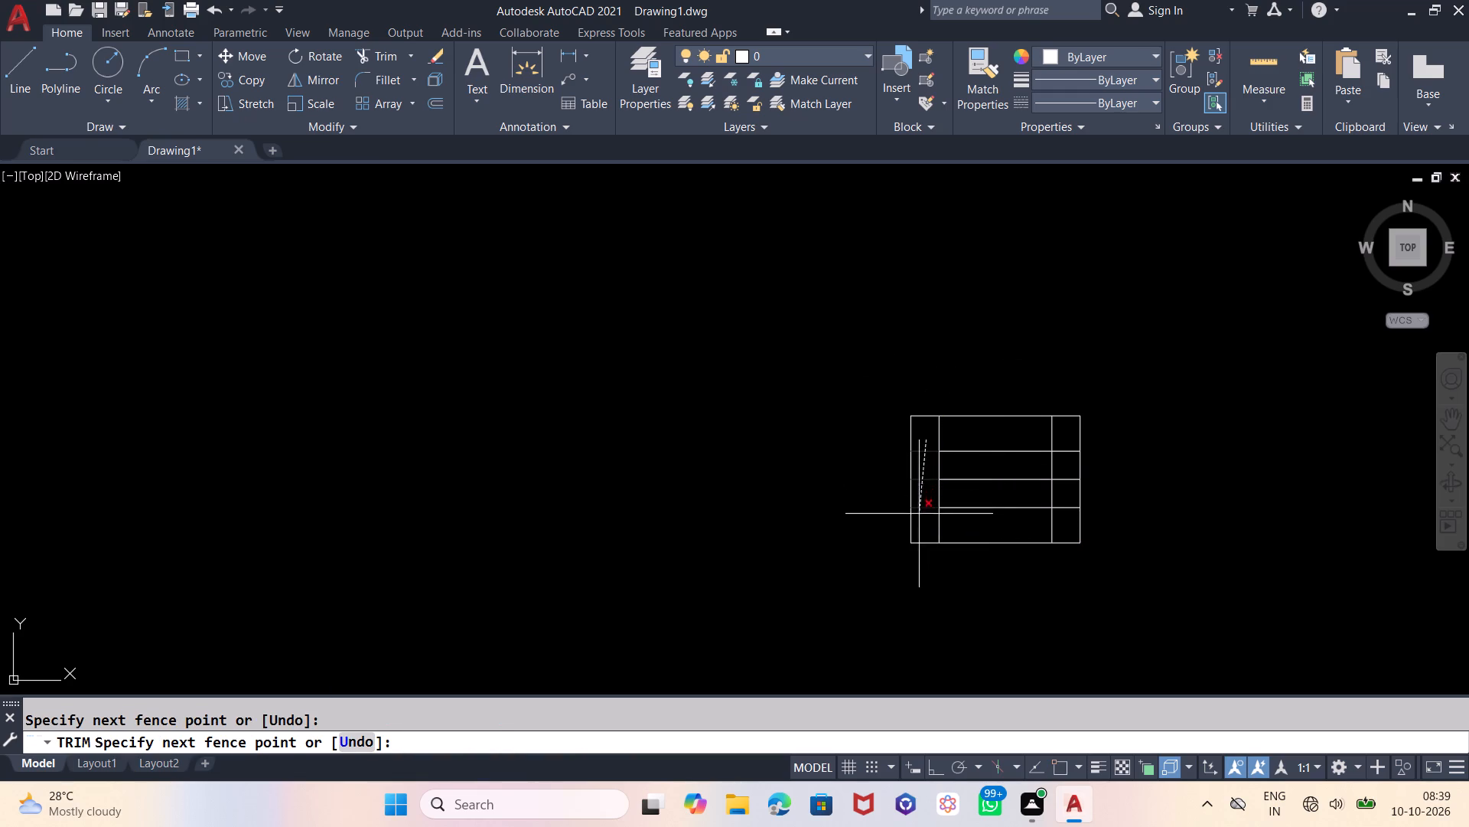
click(918, 518)
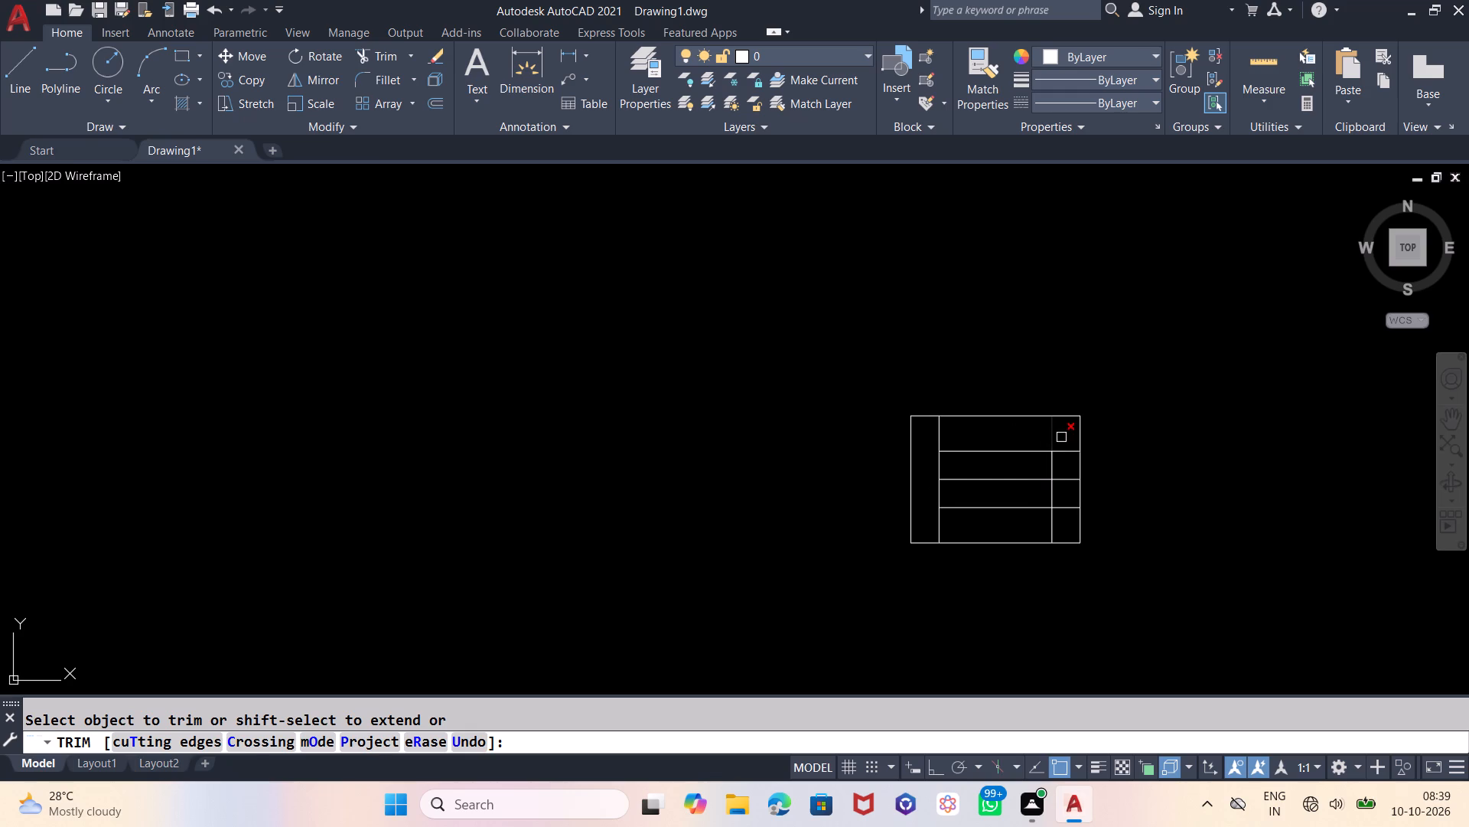
click(1063, 437)
click(1062, 514)
key(Escape)
Rotate the whole small opening symbol 90° counterclockwise so that its long side runs vertically.
scroll(1003, 636, down, 3)
scroll(1050, 515, down, 1)
click(1054, 534)
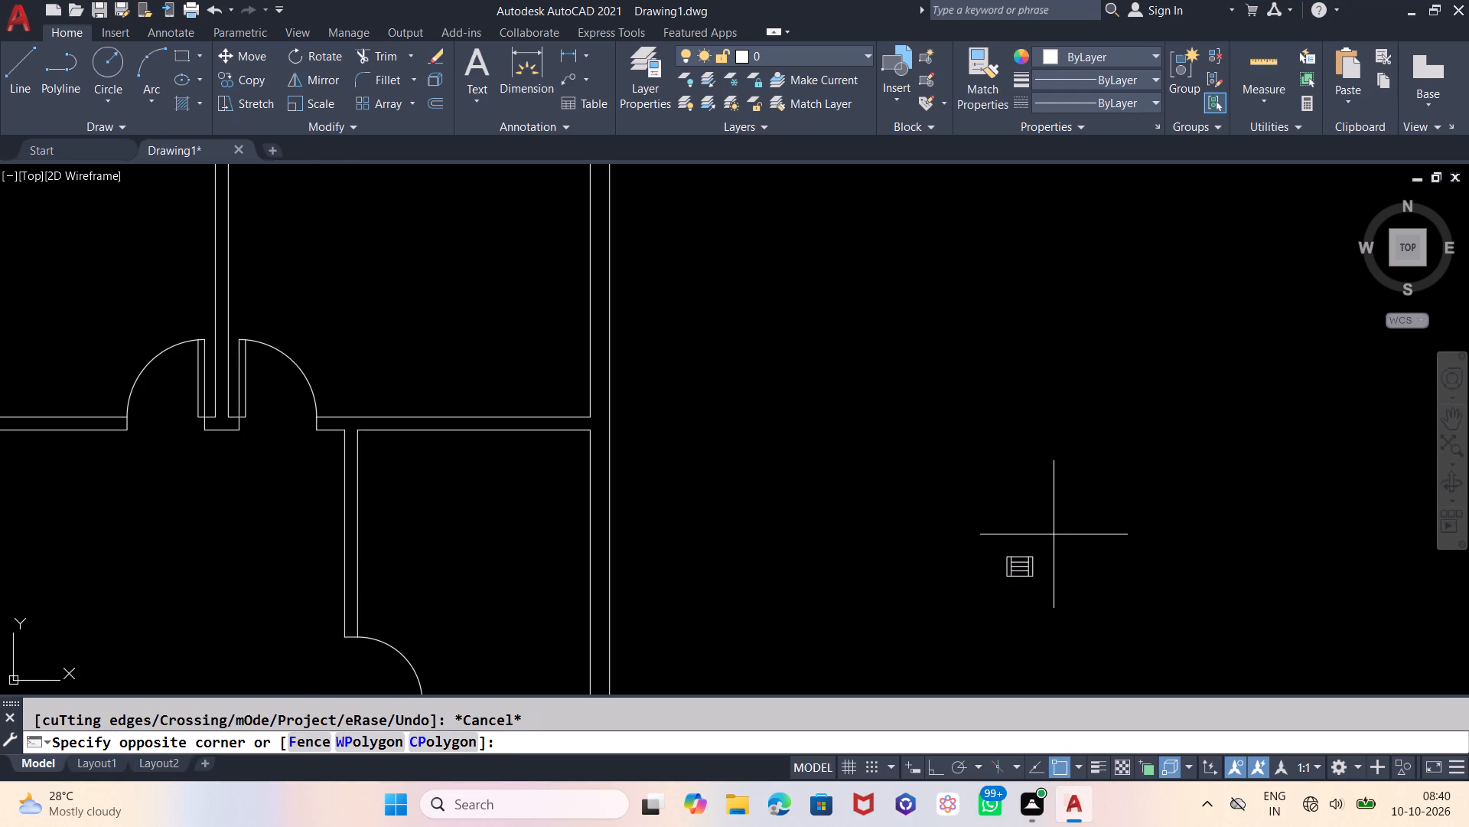
click(996, 605)
key(r)
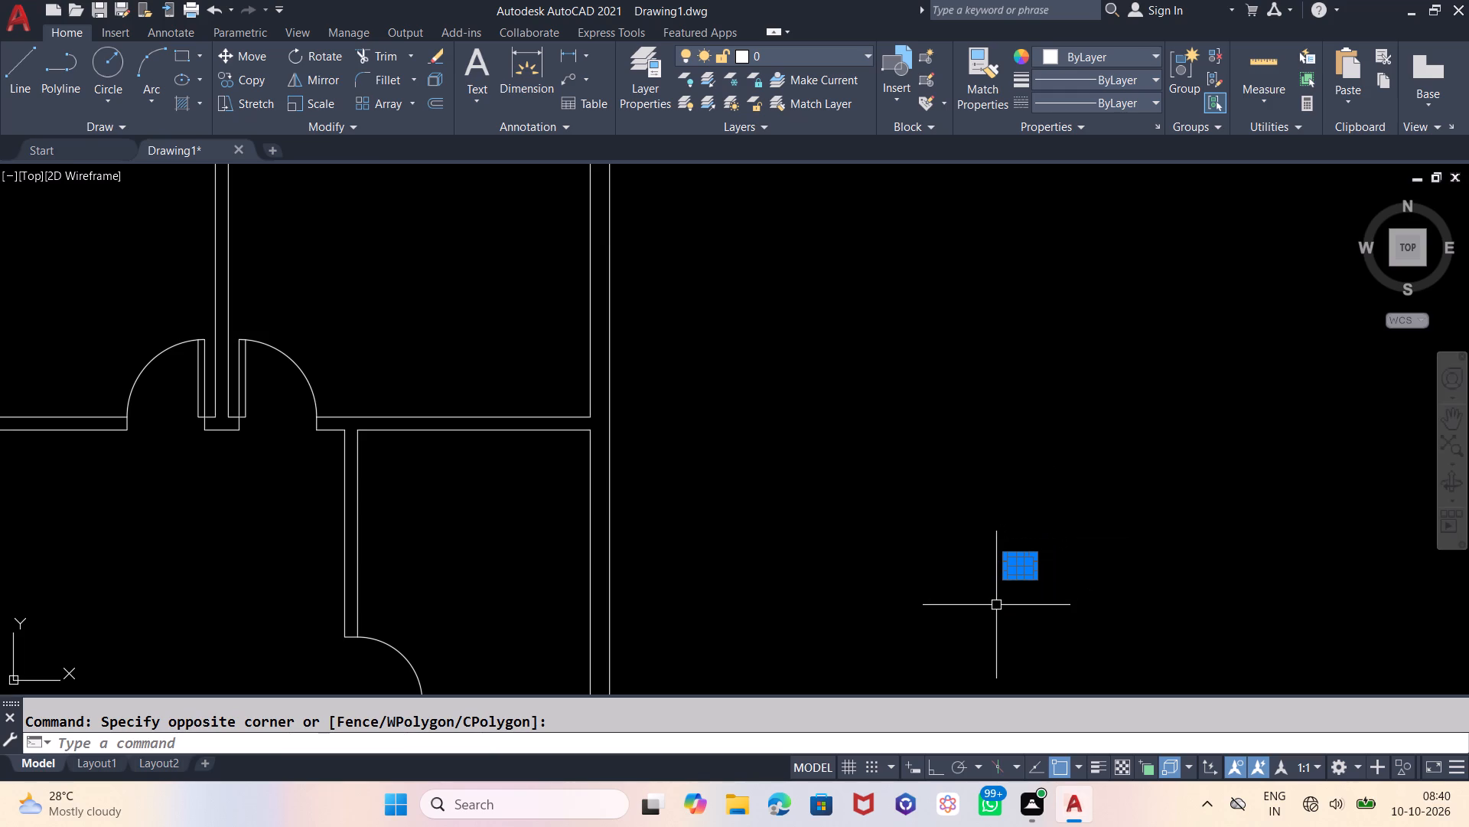
key(o)
key(Return)
click(995, 605)
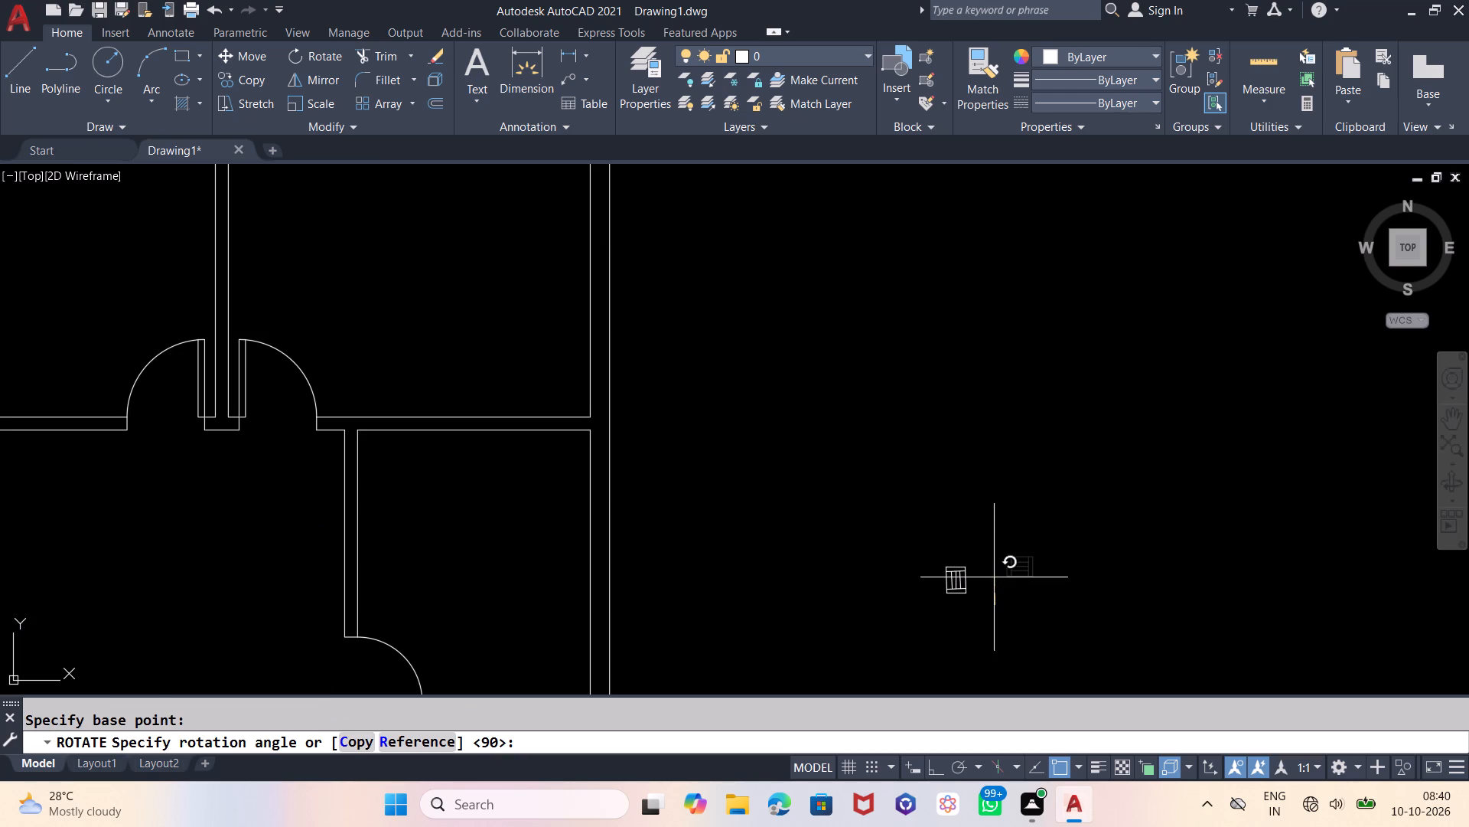
key(F8)
click(989, 472)
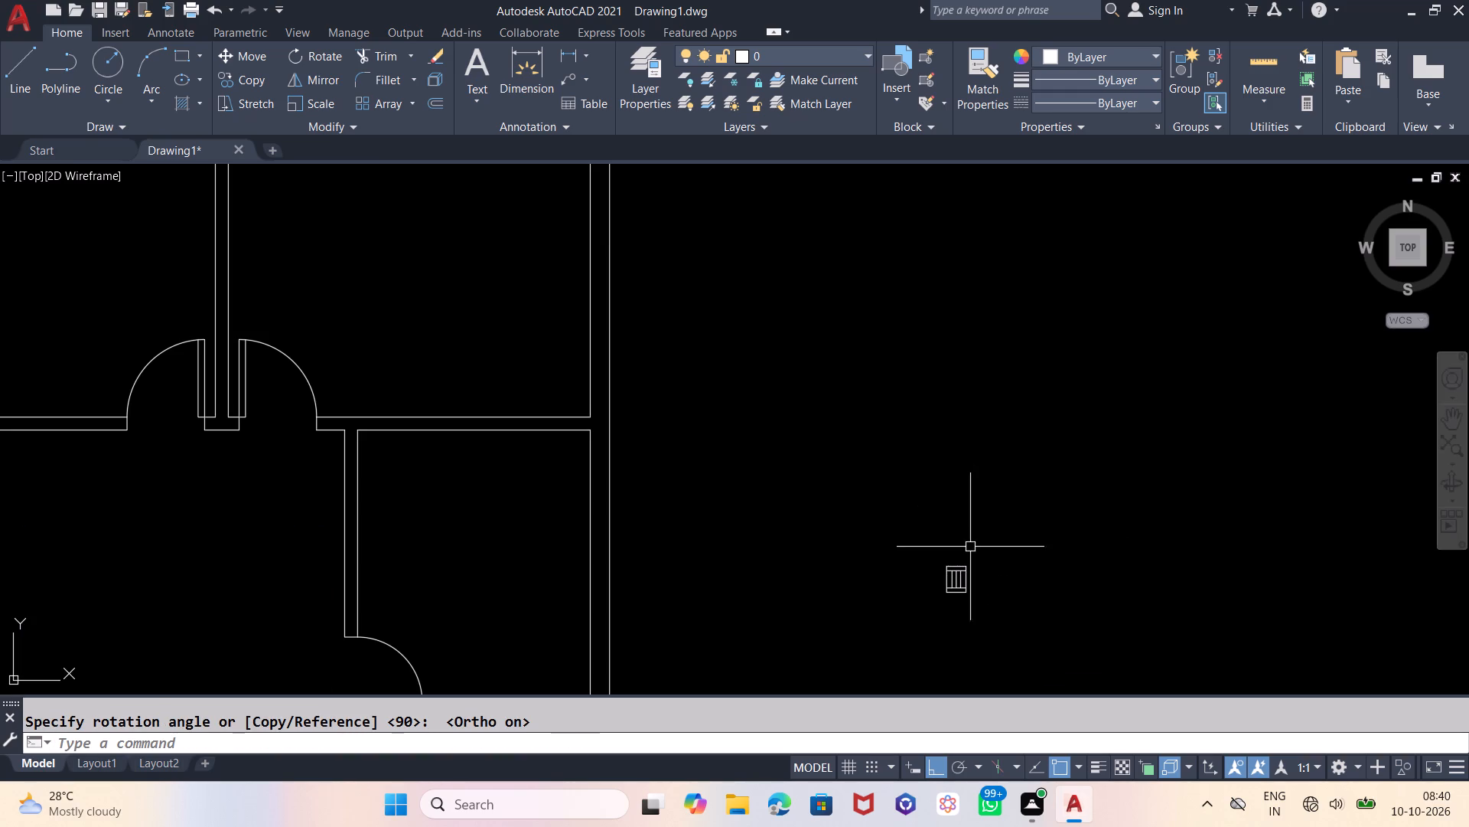
Move the rotated symbol by its left edge's midpoint to the midpoint of the small east room's outer wall inner face.
click(980, 546)
click(907, 626)
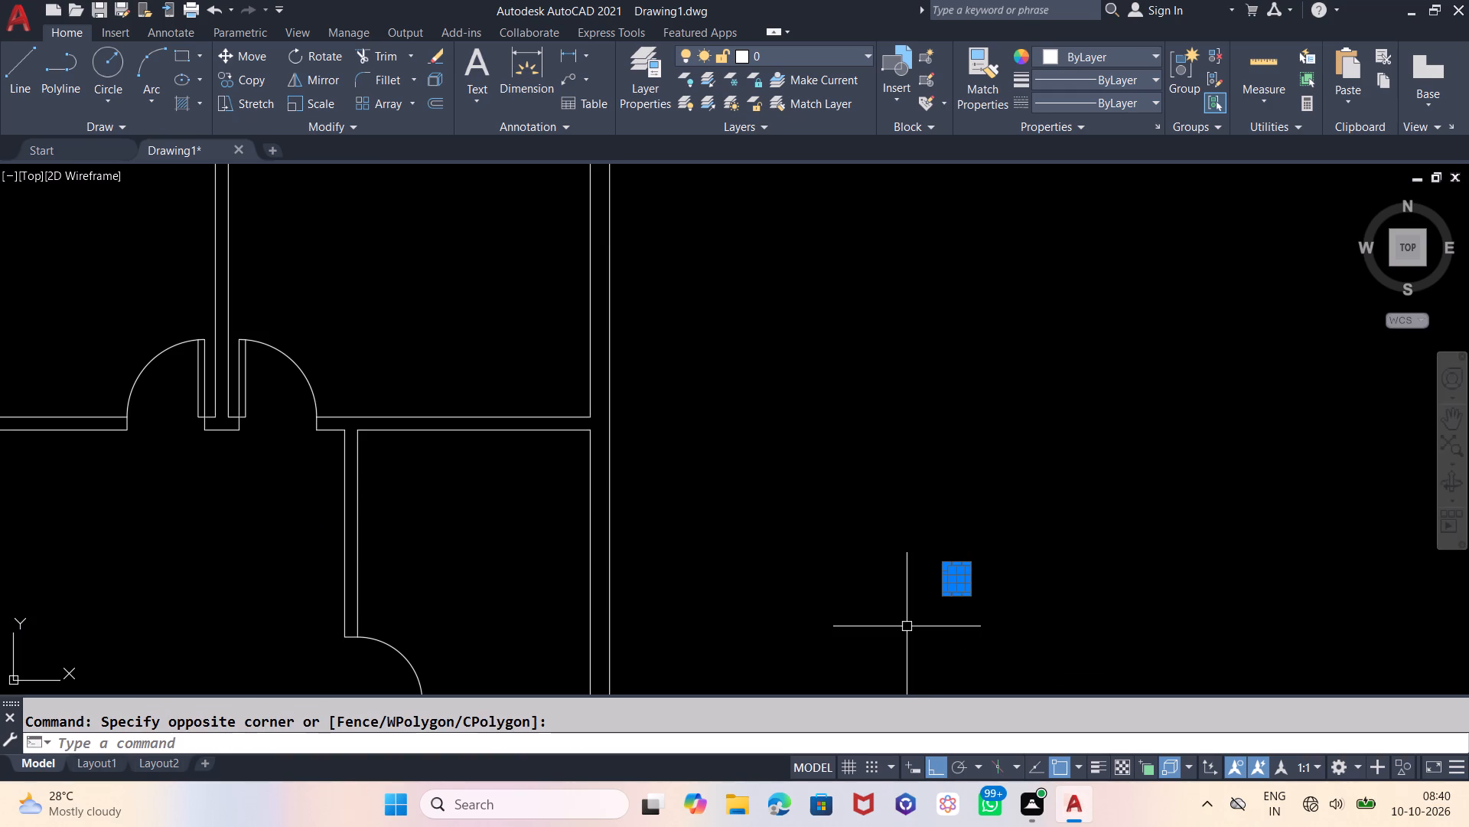
key(F8)
scroll(920, 614, up, 3)
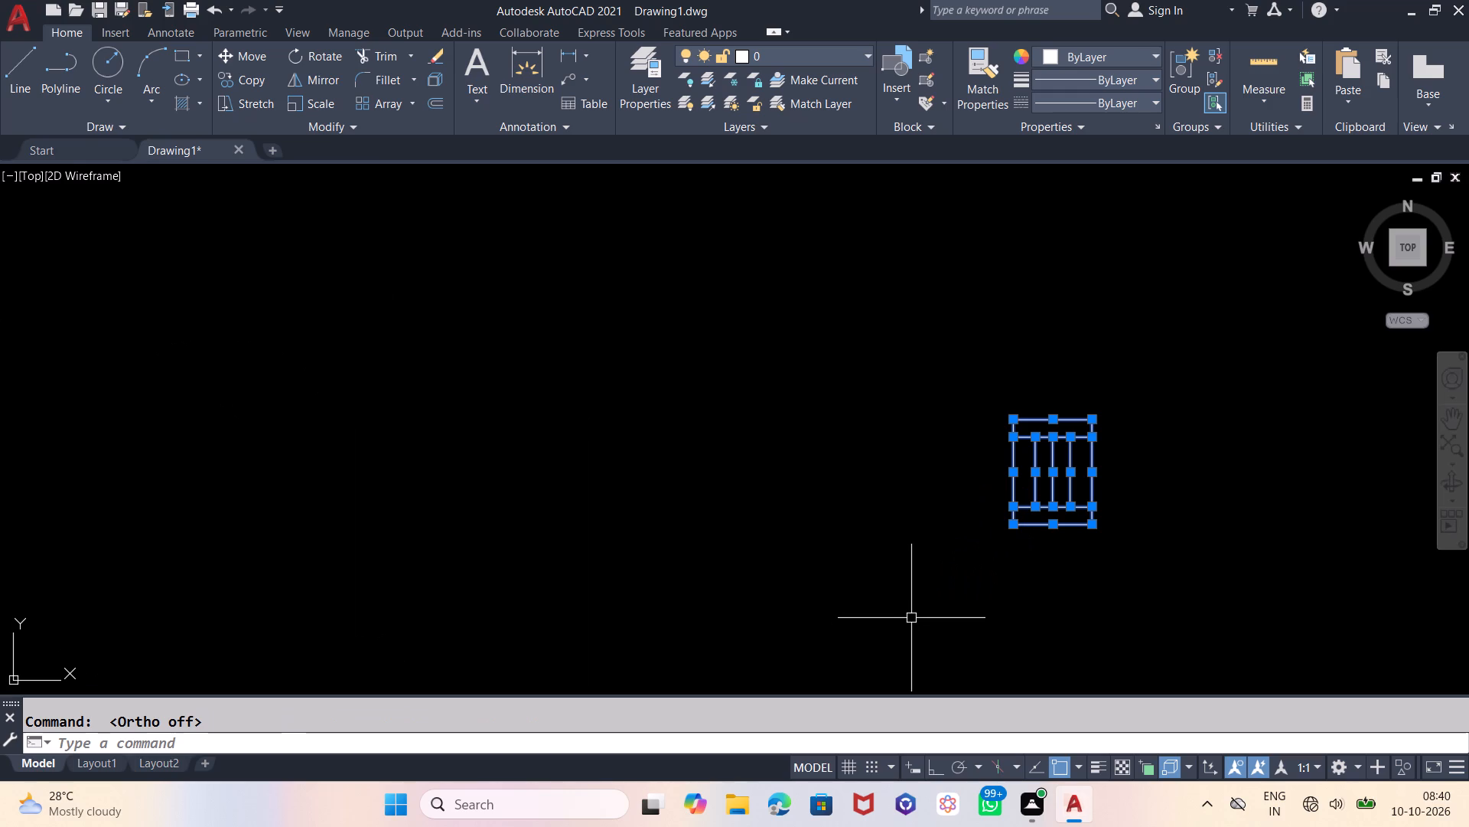
key(m)
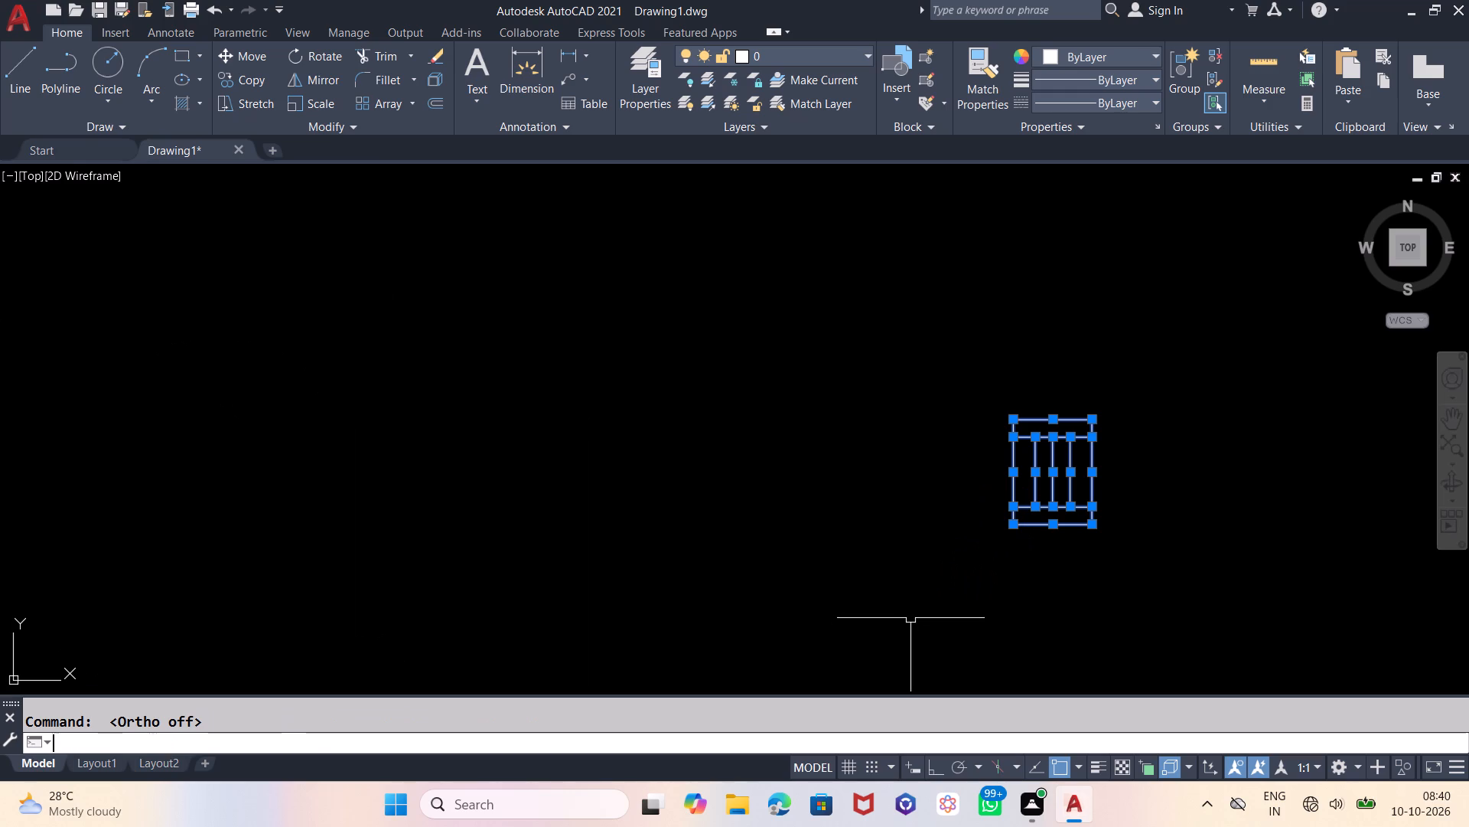
key(Return)
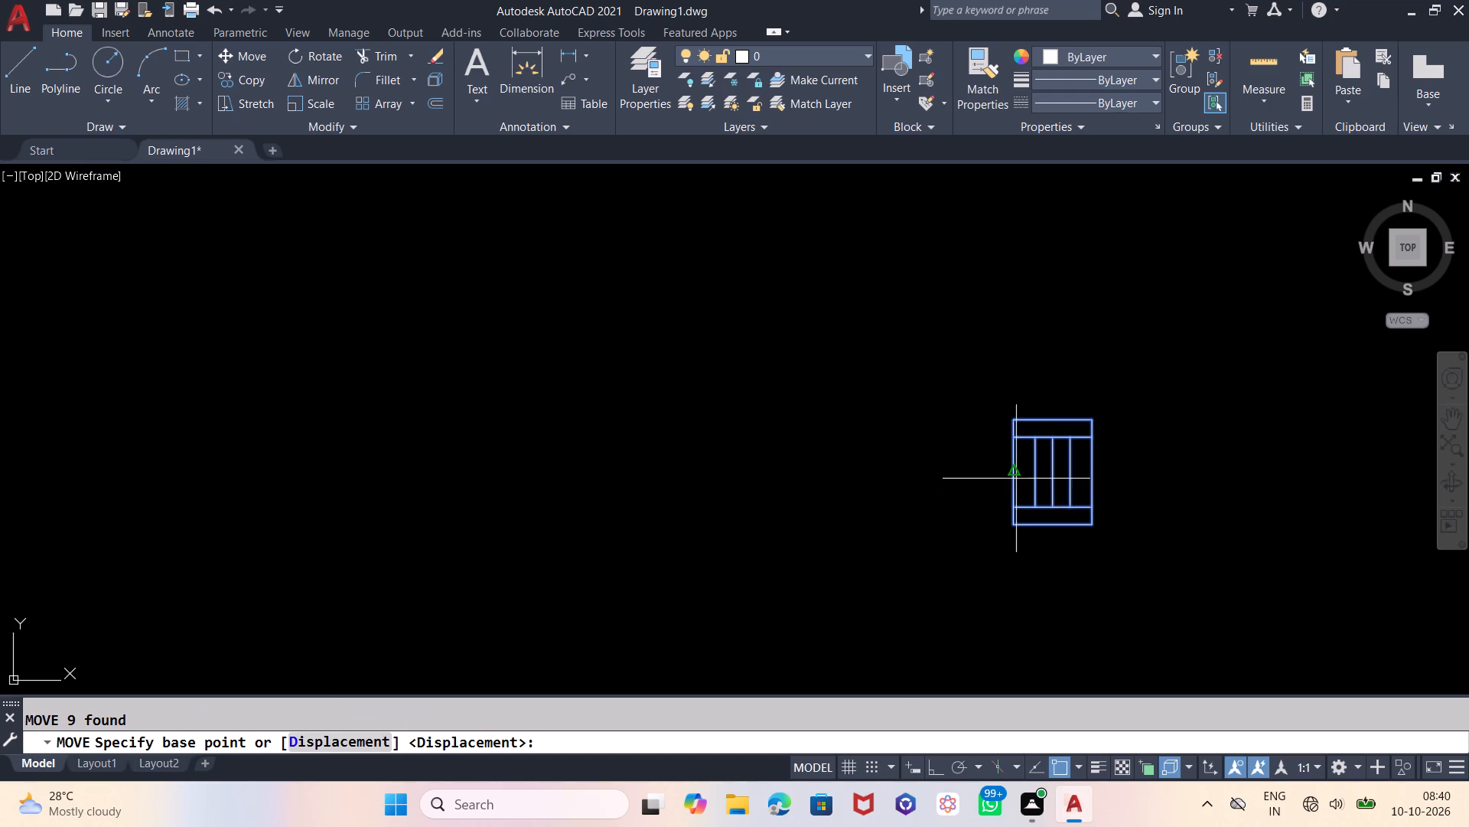
click(1013, 472)
scroll(1255, 469, down, 5)
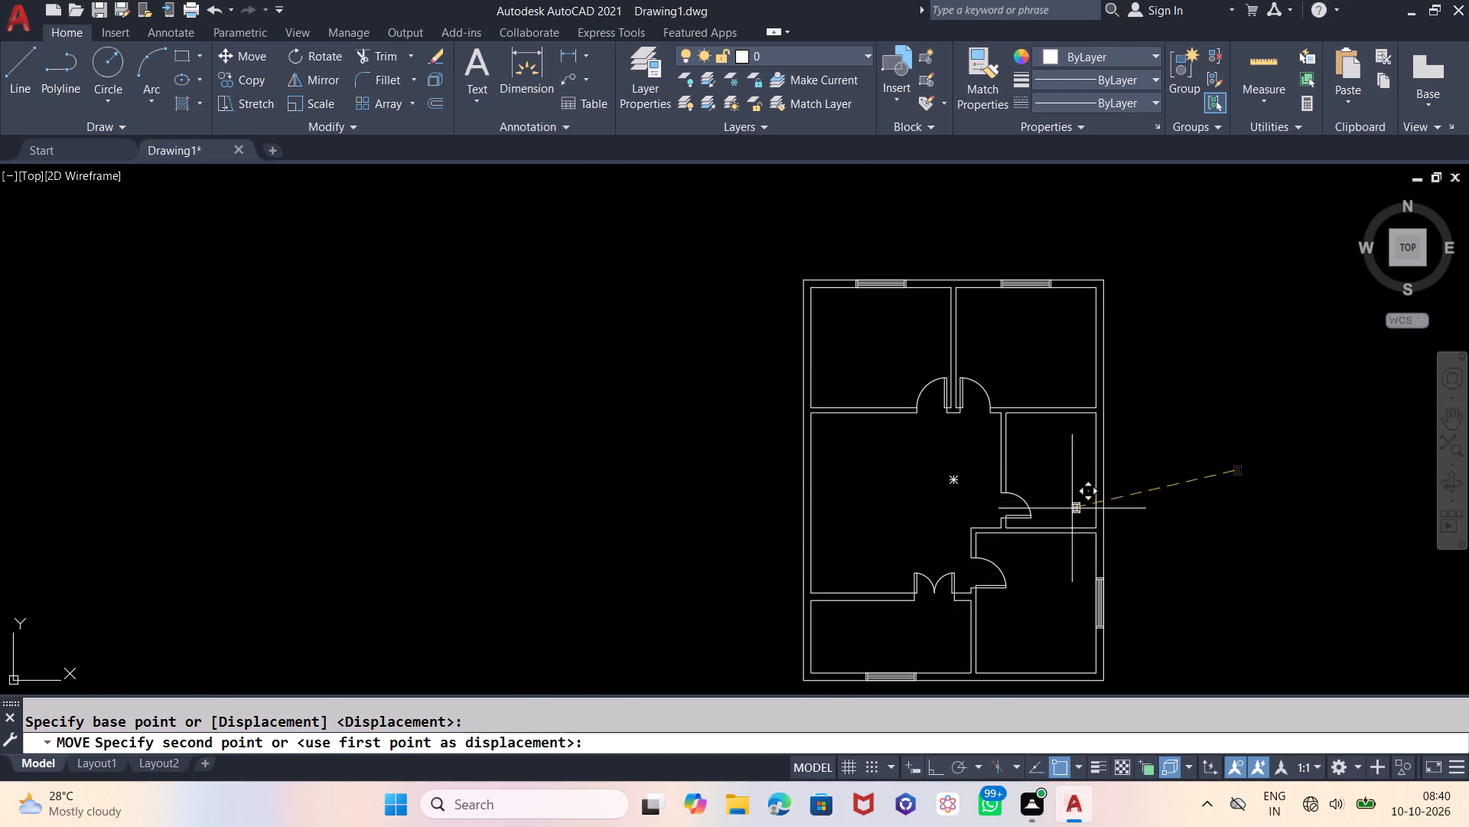
scroll(1095, 486, up, 3)
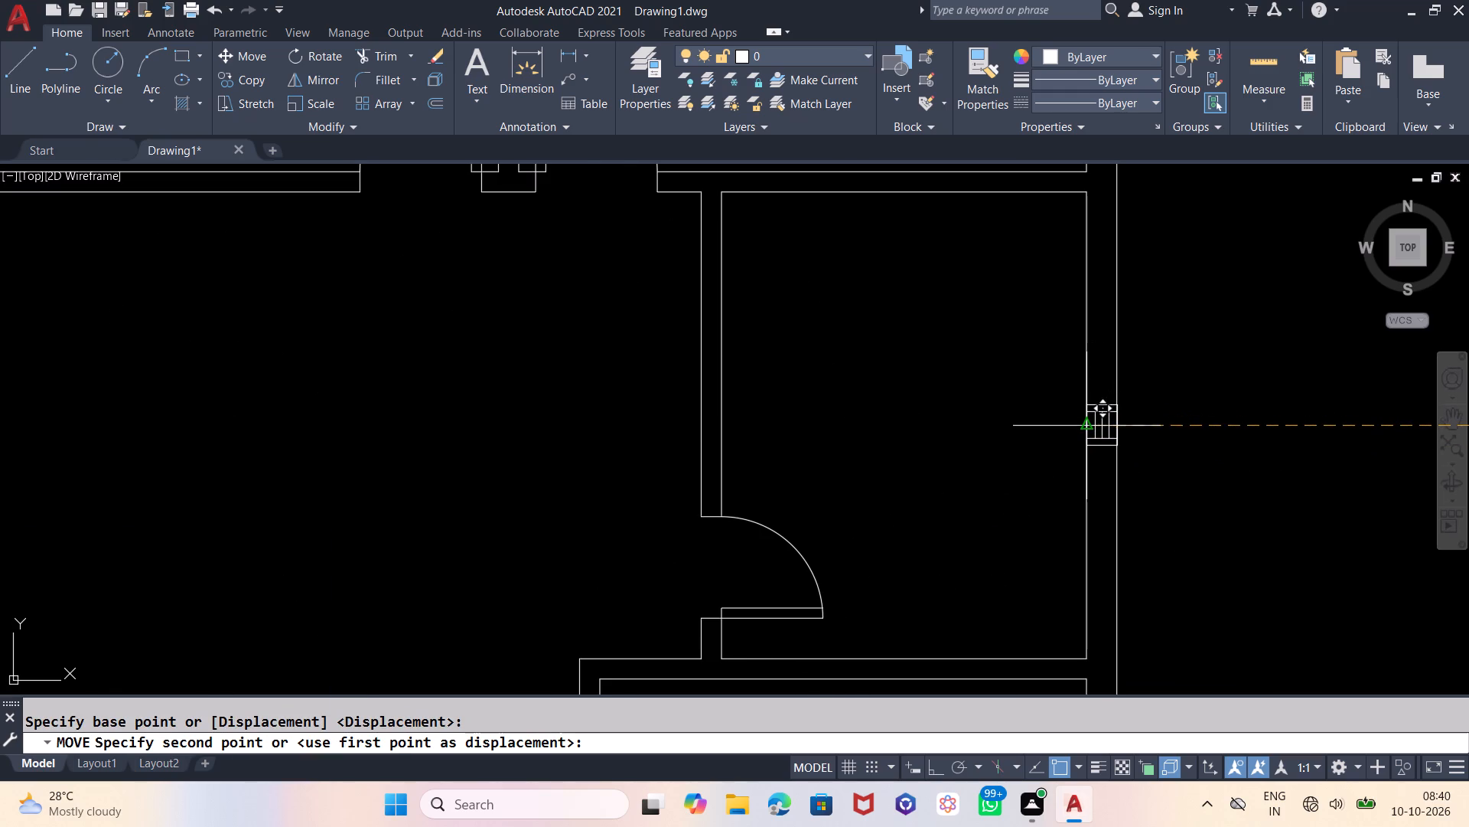
click(1092, 423)
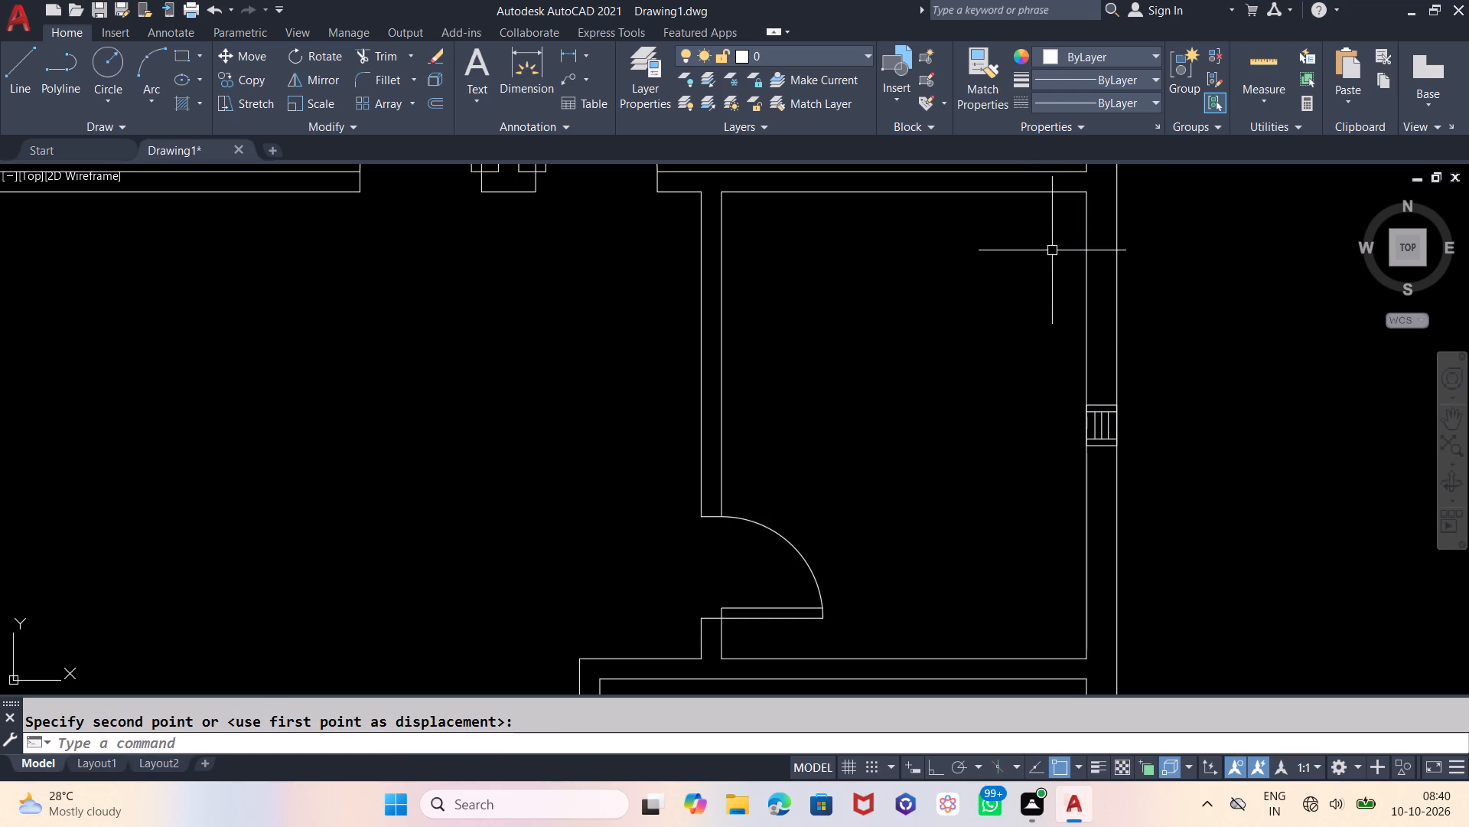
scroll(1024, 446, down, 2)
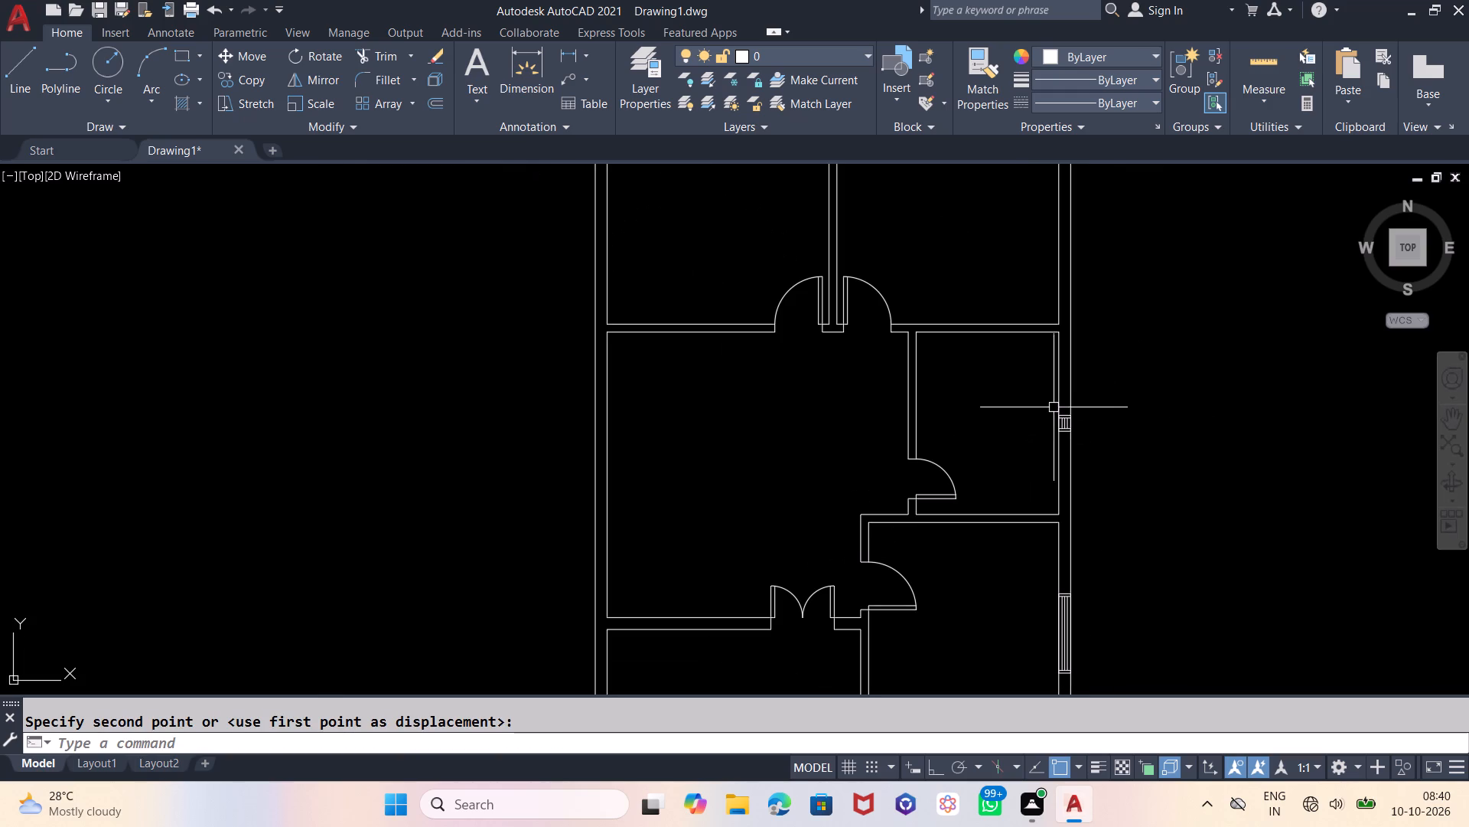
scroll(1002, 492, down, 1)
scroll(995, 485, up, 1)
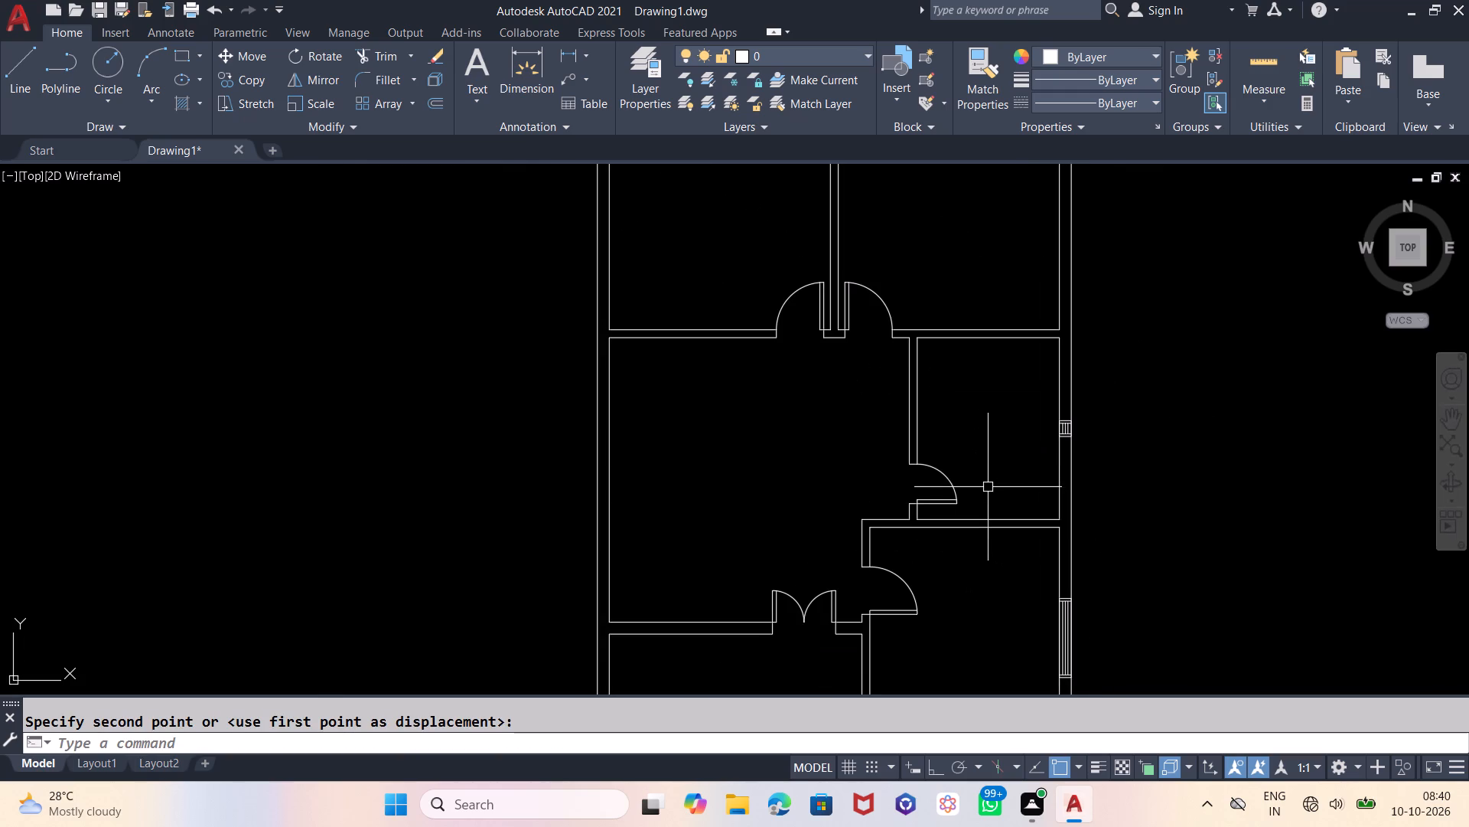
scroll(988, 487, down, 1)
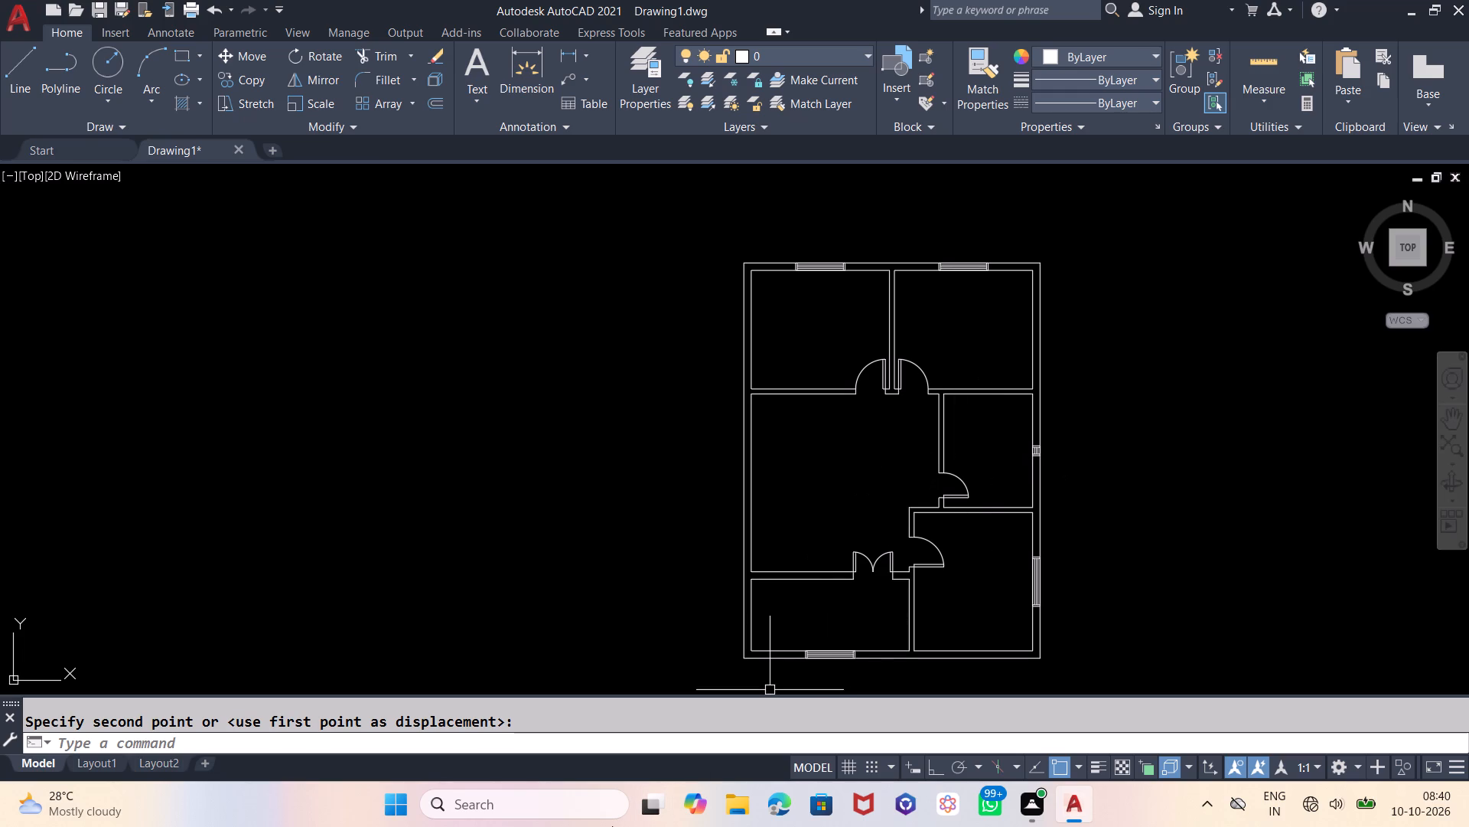
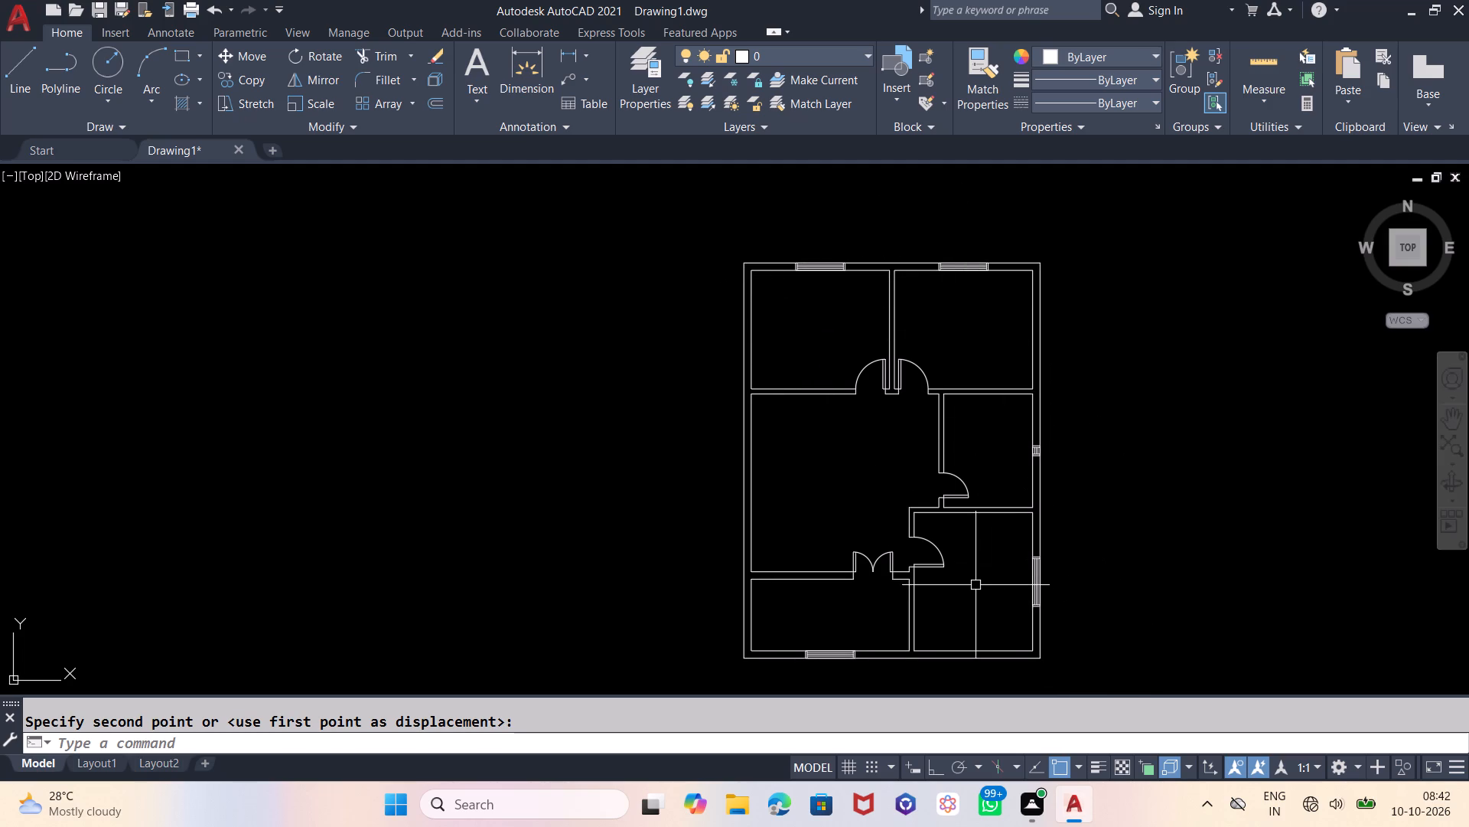
Move the southwest room's south-wall window by its upper edge's midpoint to the partition line's midpoint west of the double door.
click(800, 623)
click(862, 678)
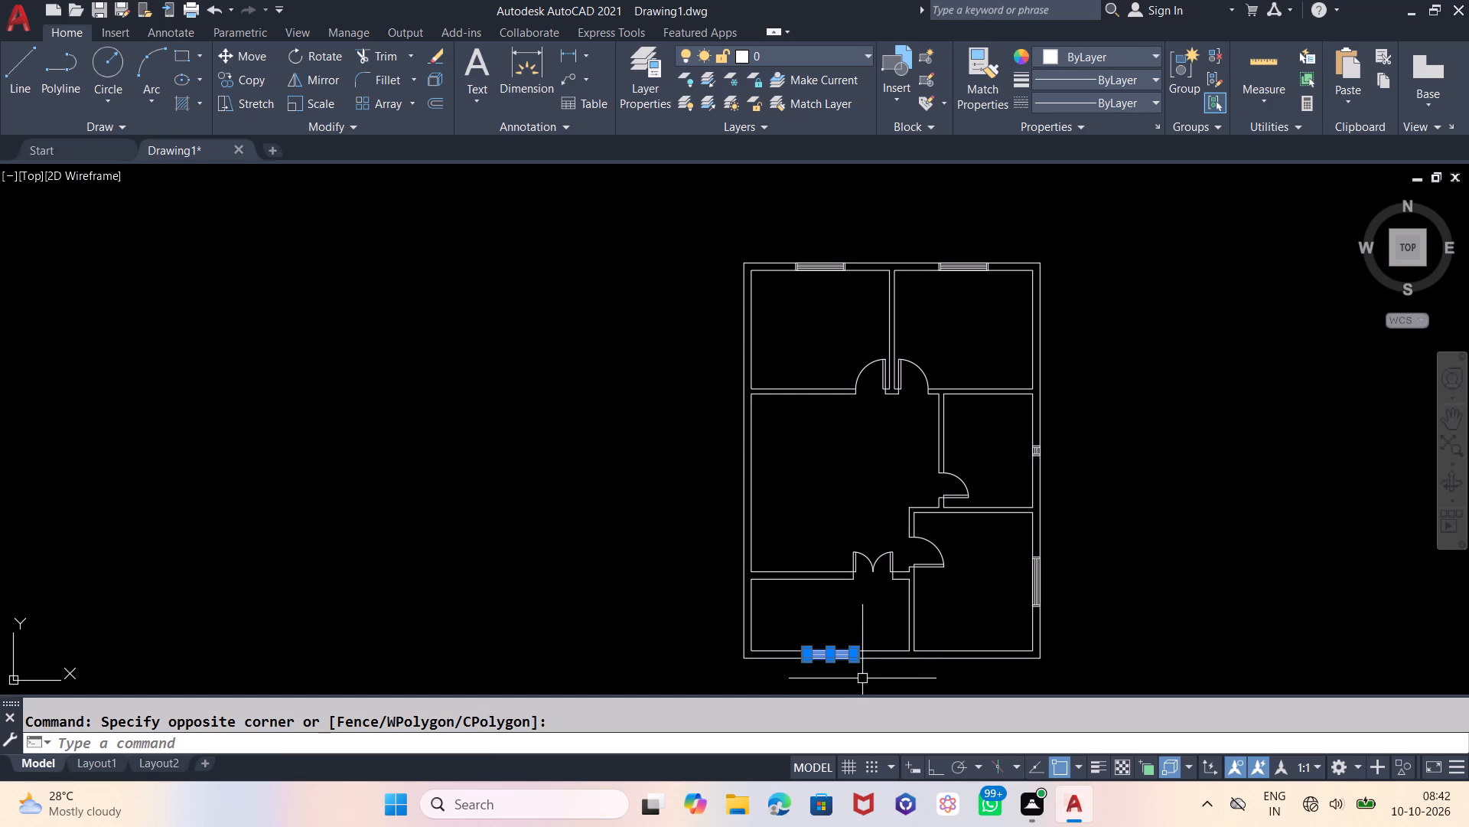
scroll(876, 636, up, 1)
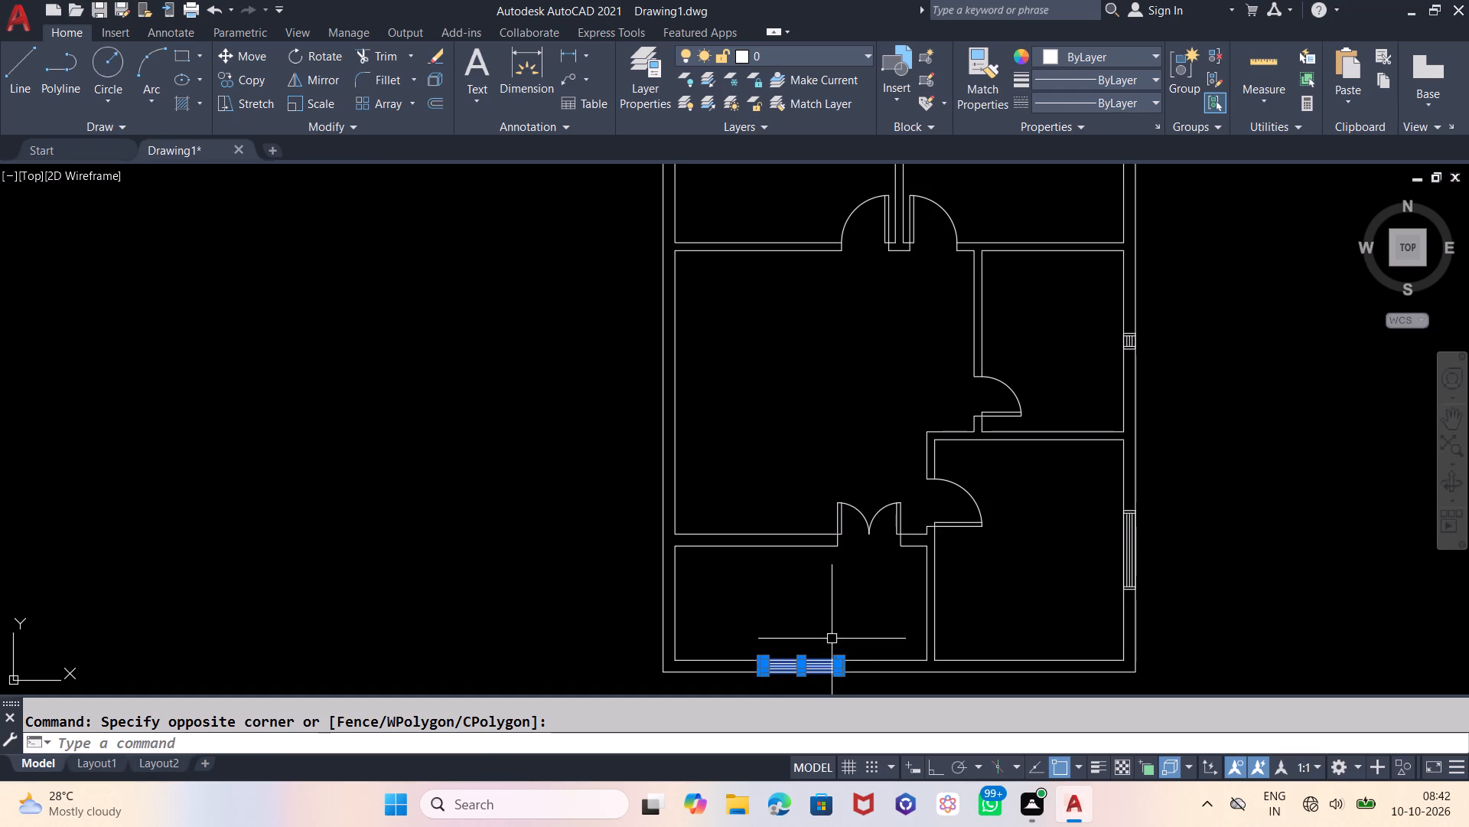
key(m)
key(Return)
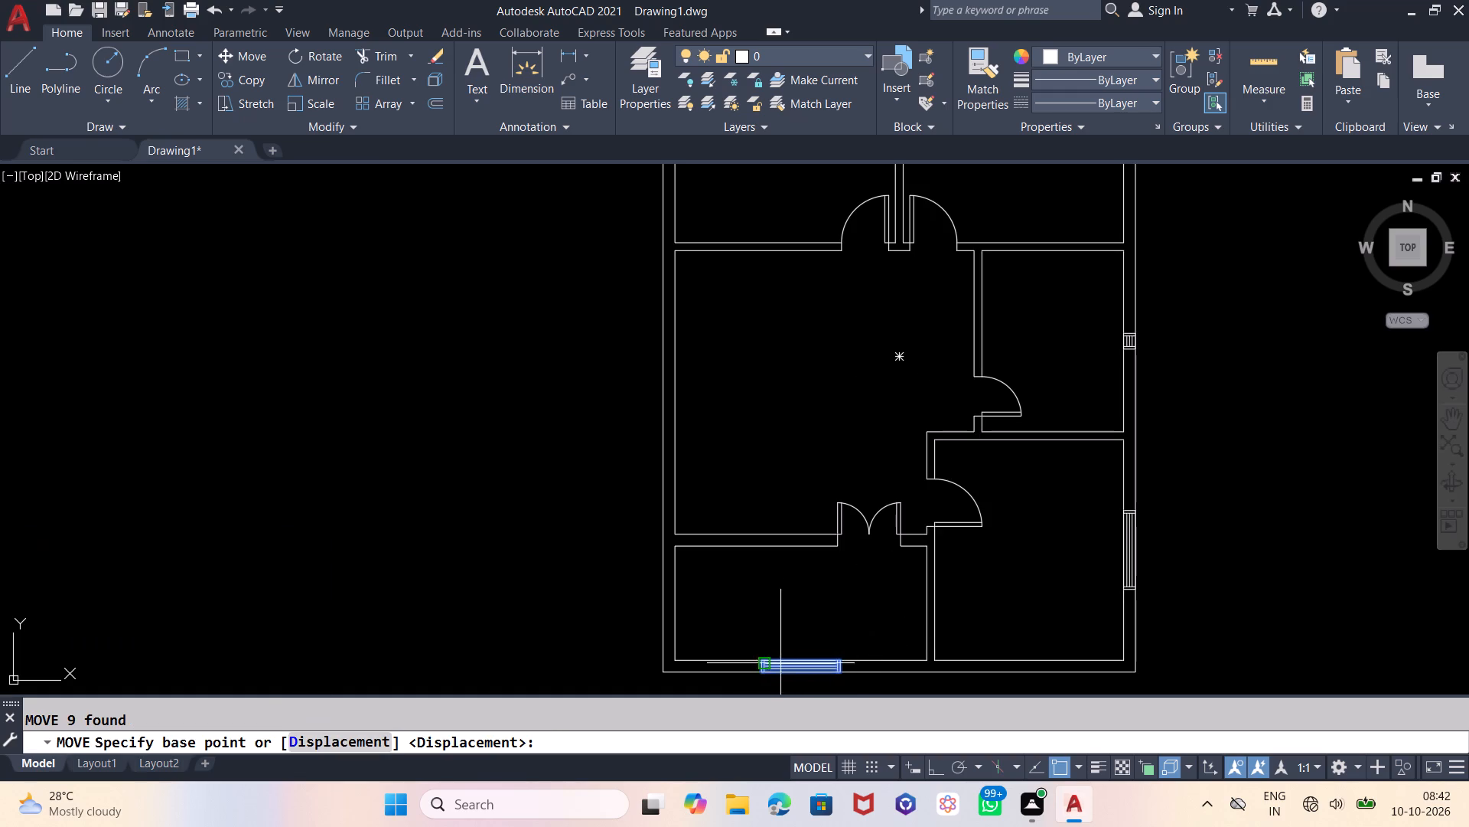
scroll(790, 669, up, 3)
click(822, 632)
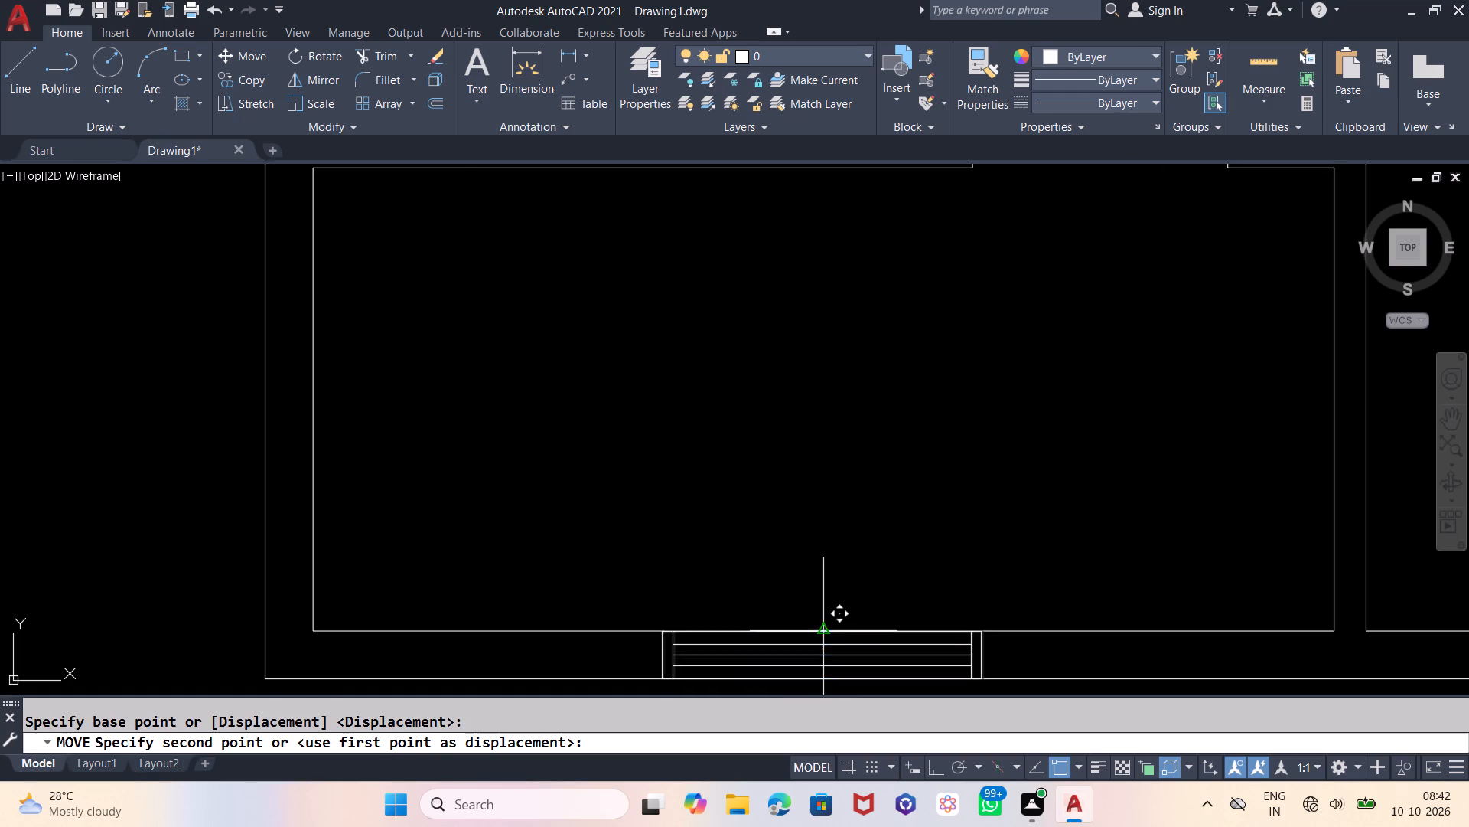
scroll(780, 454, down, 3)
scroll(757, 359, up, 4)
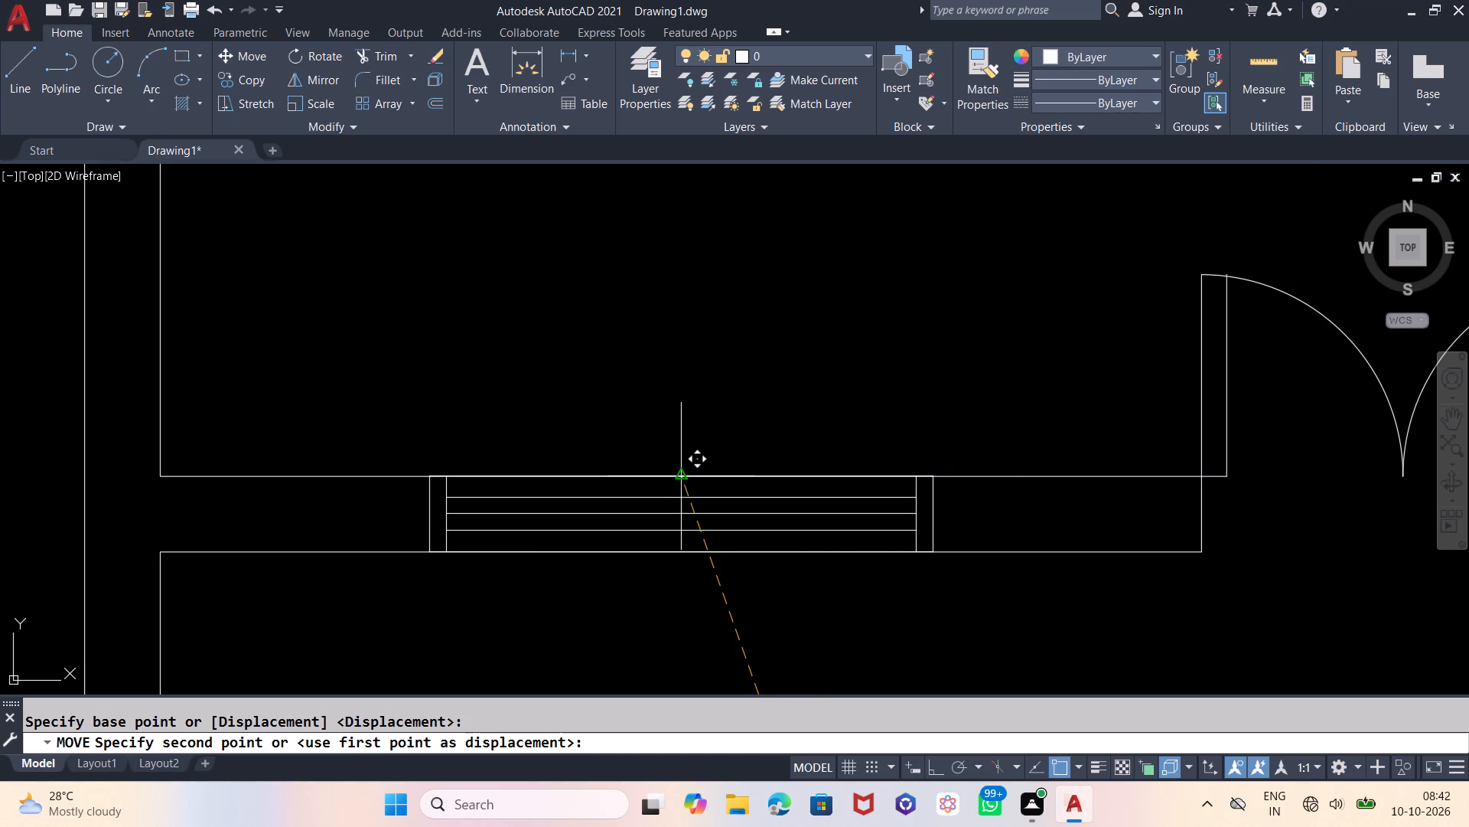
click(682, 478)
scroll(792, 329, down, 3)
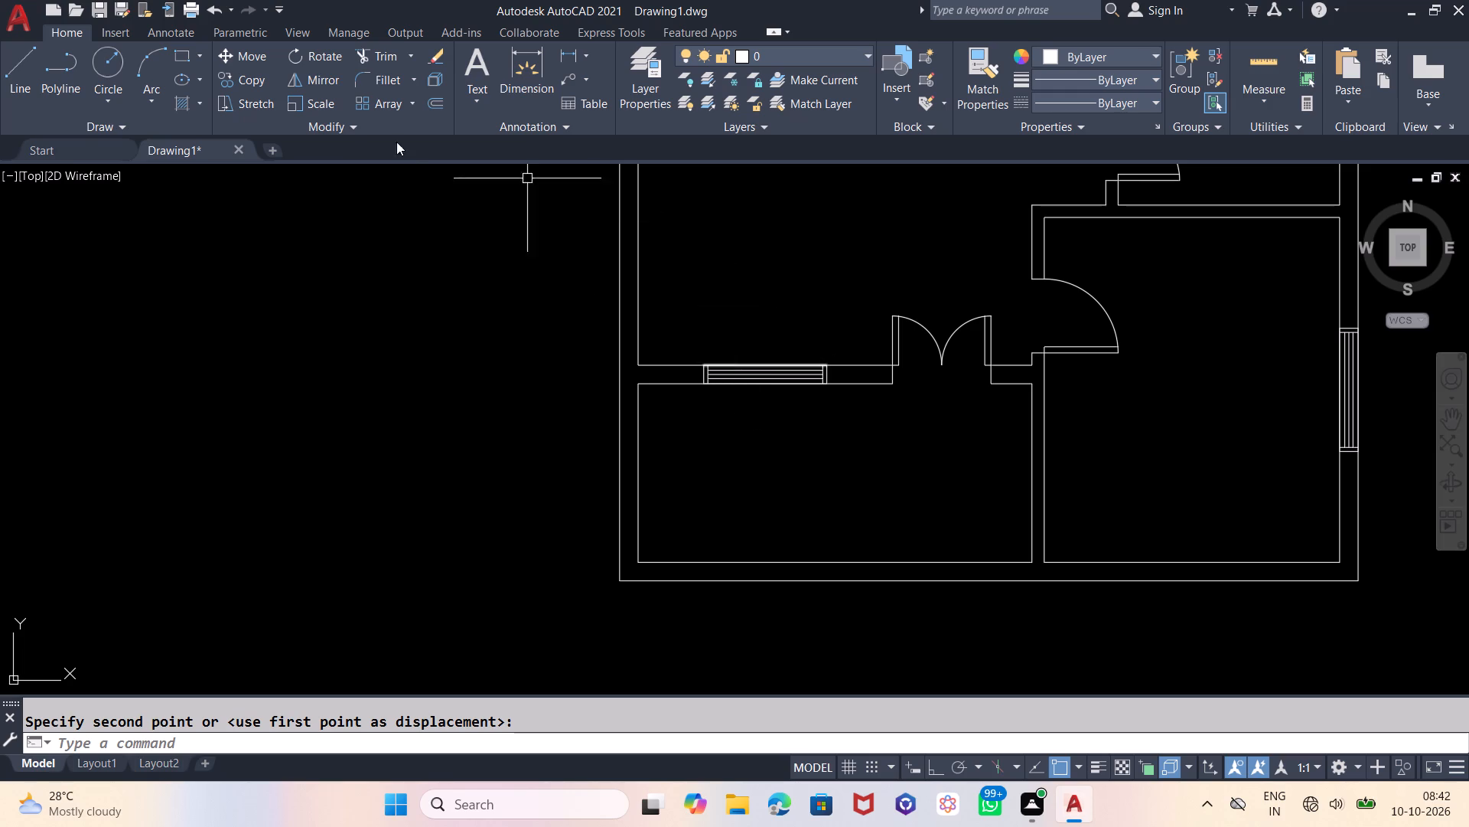
With Ortho on, draw a horizontal line from the southwest room's northwest inner corner westward past the outer wall face.
click(31, 83)
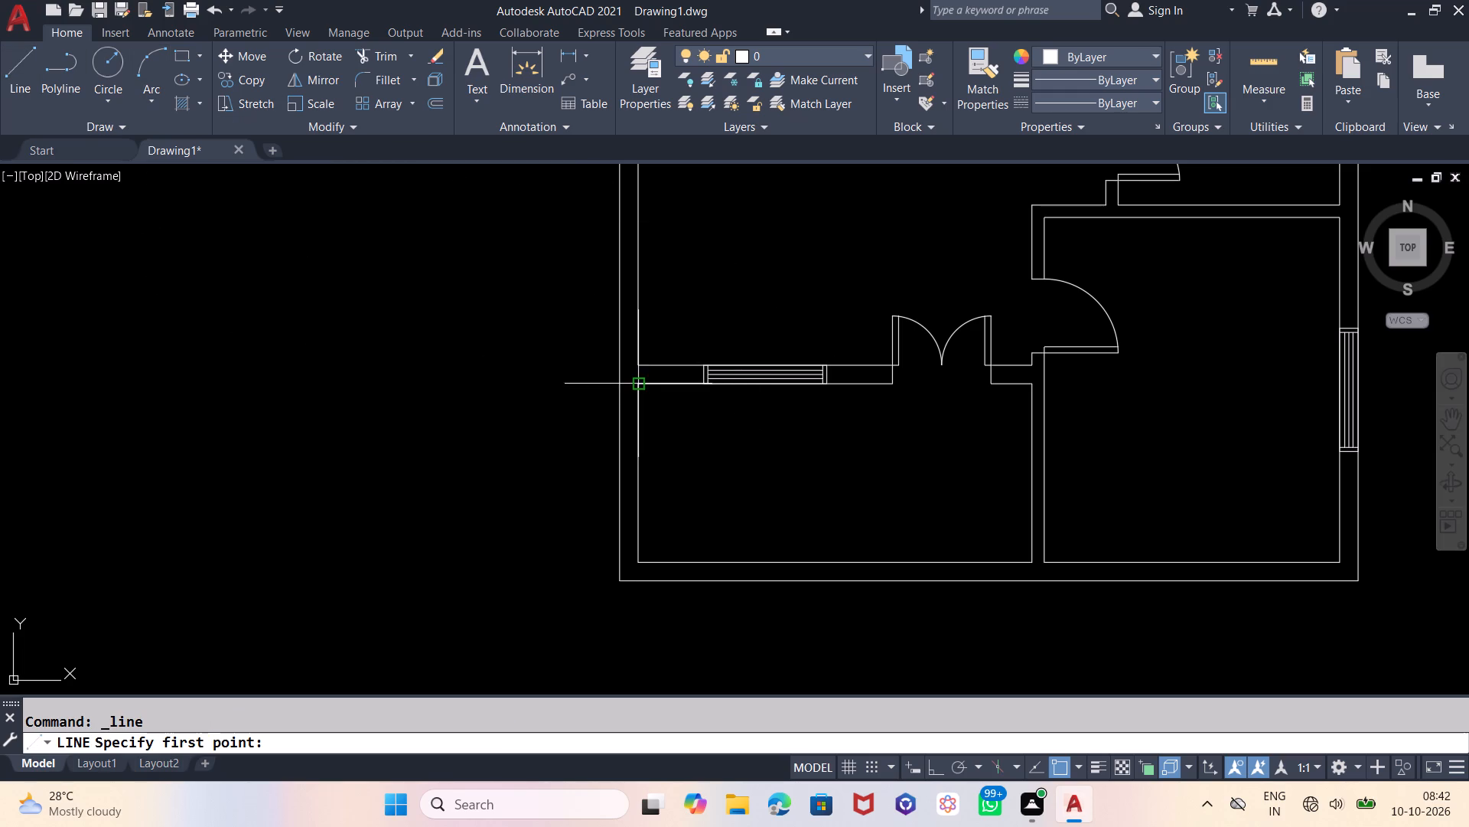
scroll(642, 387, up, 2)
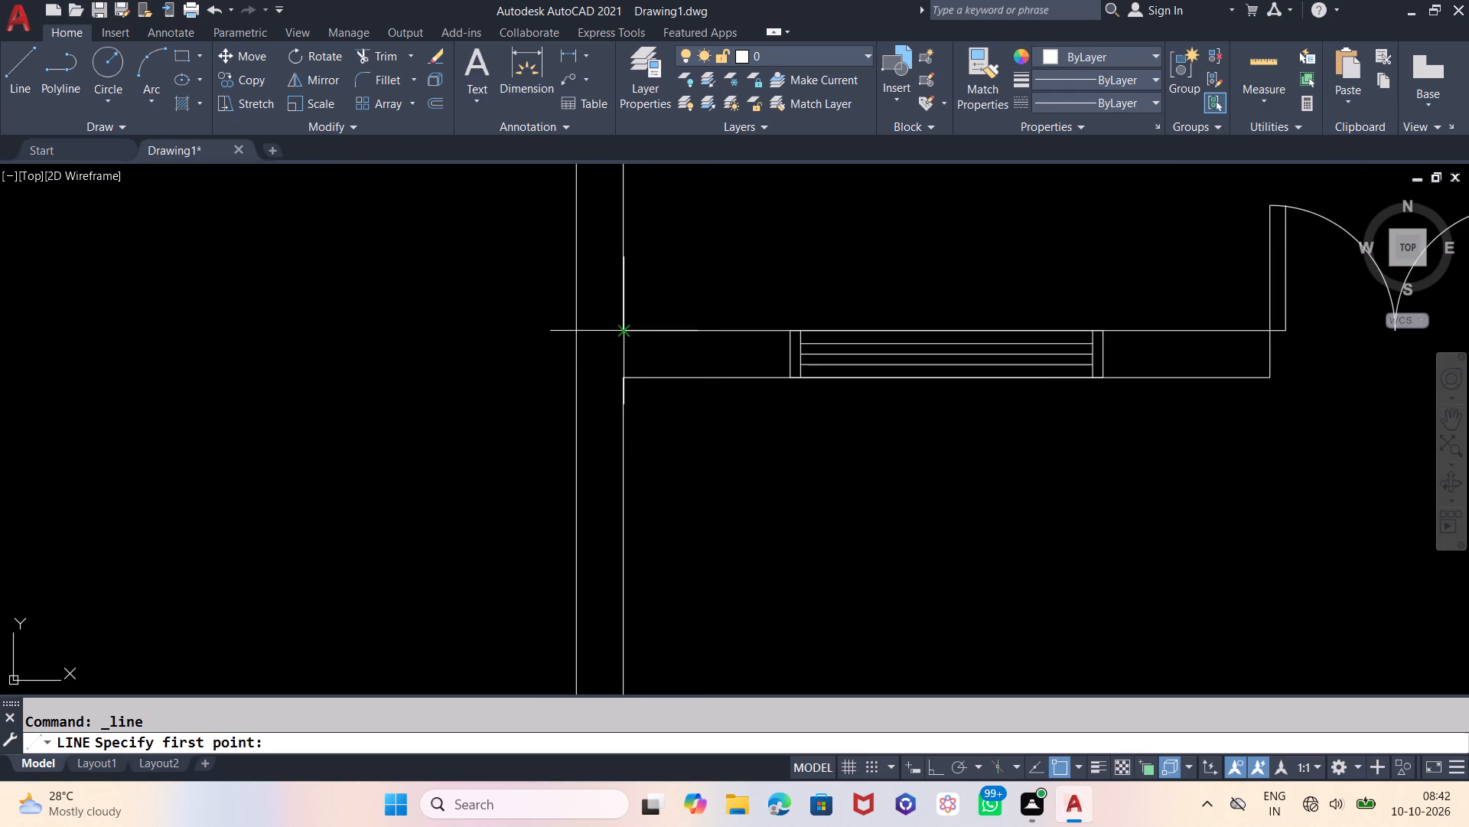
click(623, 374)
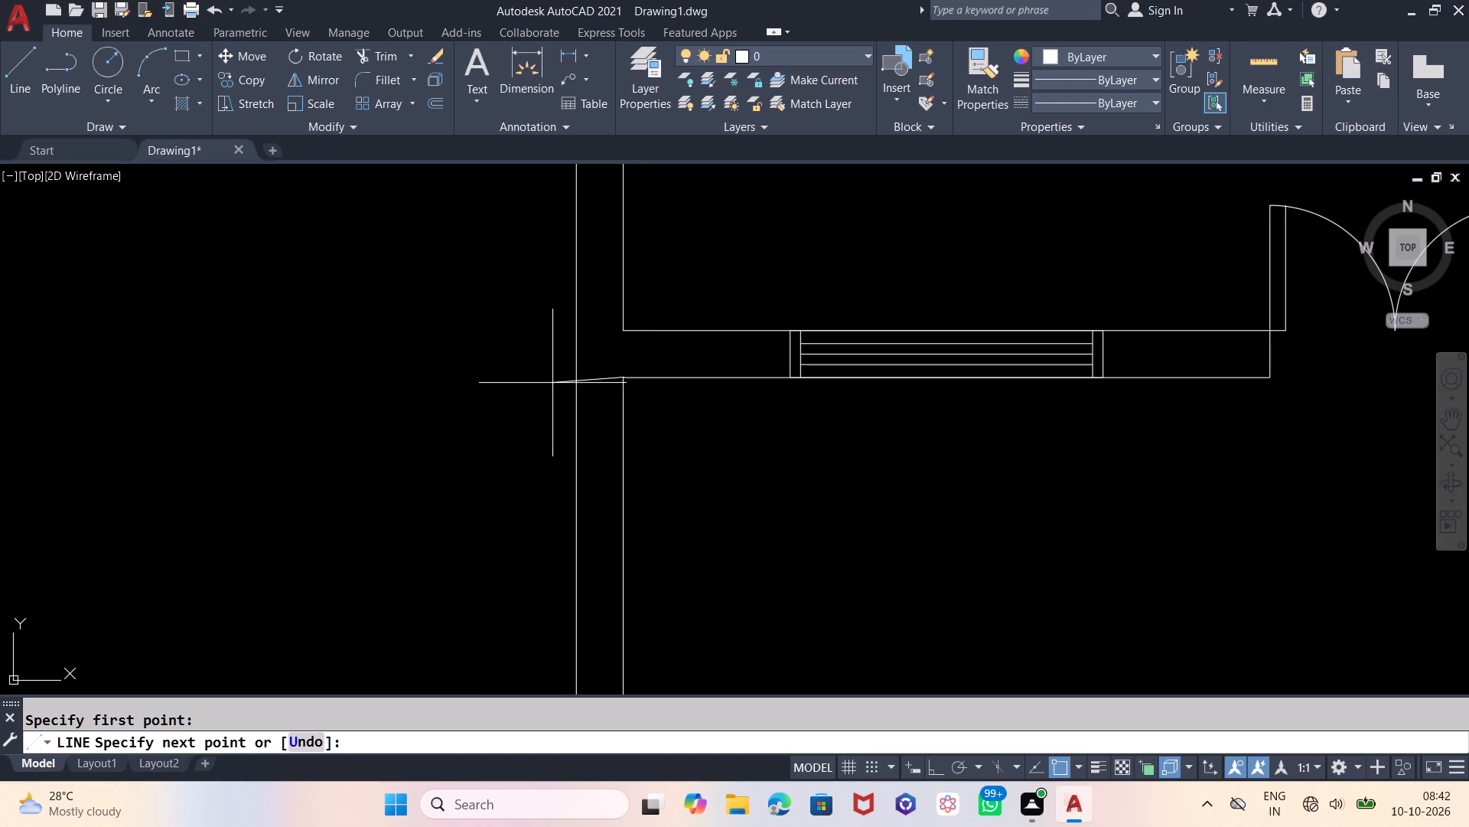
key(F8)
click(552, 383)
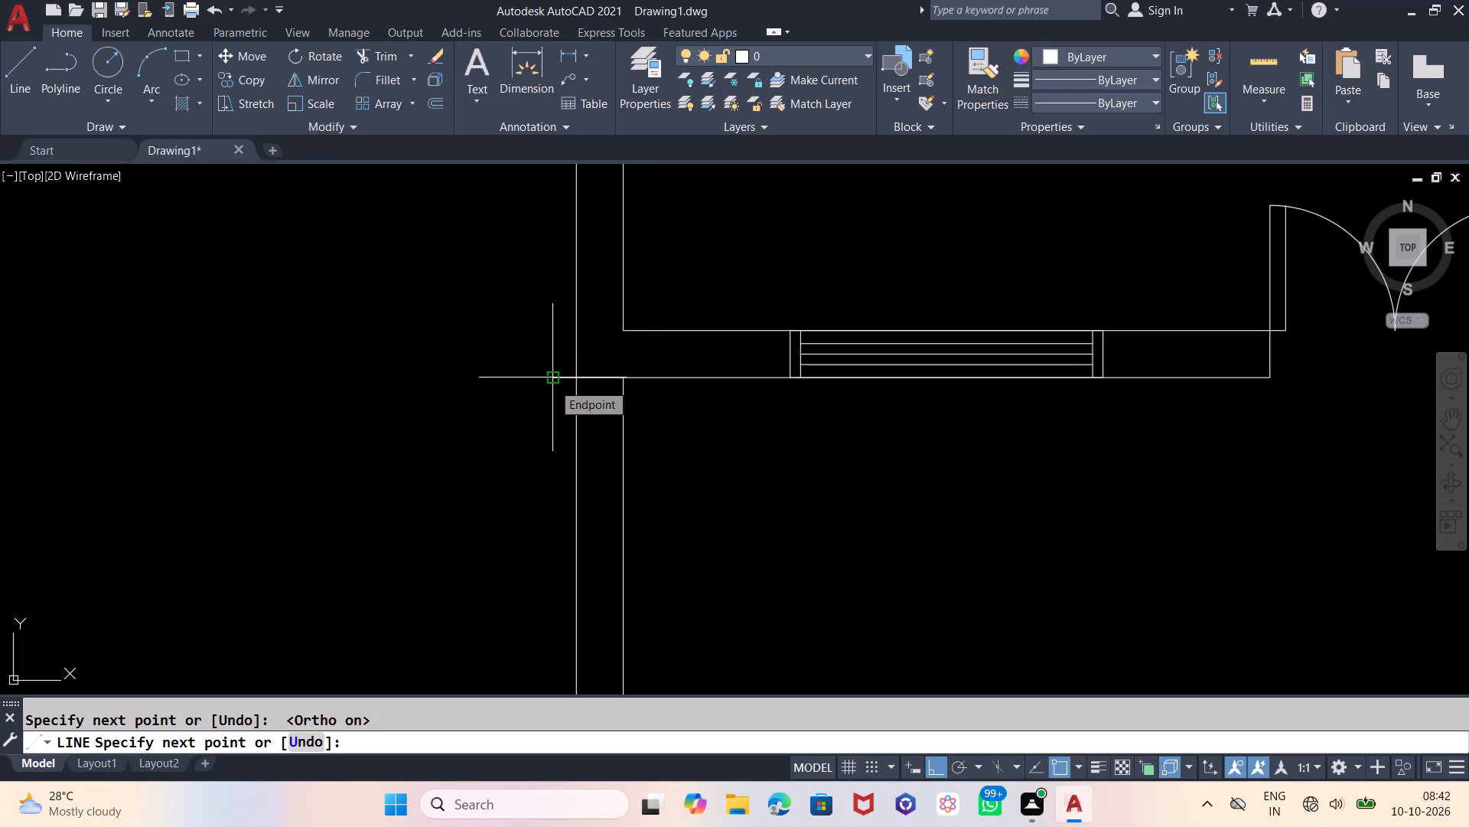
key(Escape)
scroll(540, 251, down, 2)
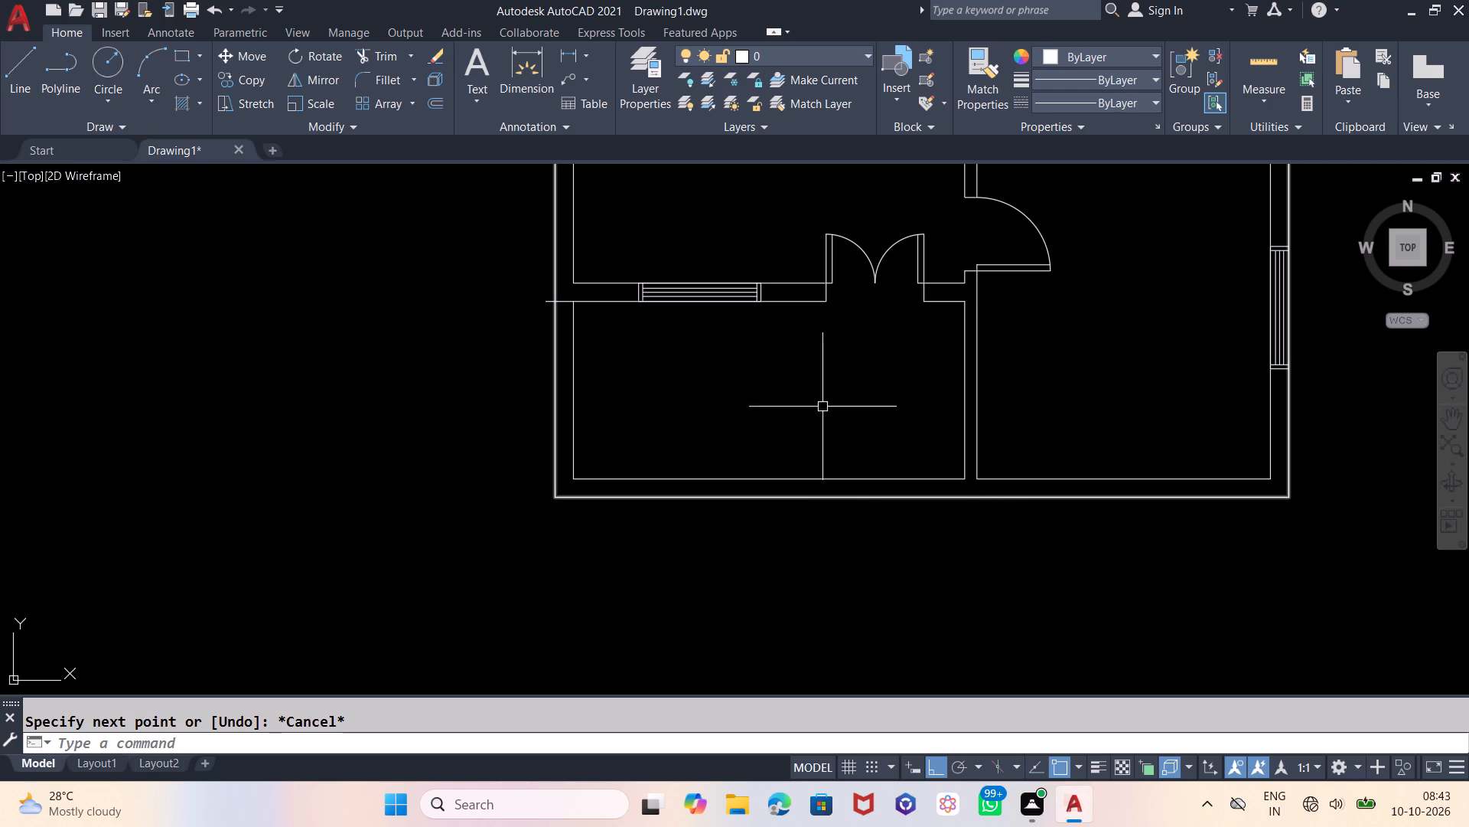
Trim away the southwest room's south and west inner wall lines and the new line's overhang beyond the outer face.
text(tr)
key(Return)
click(676, 410)
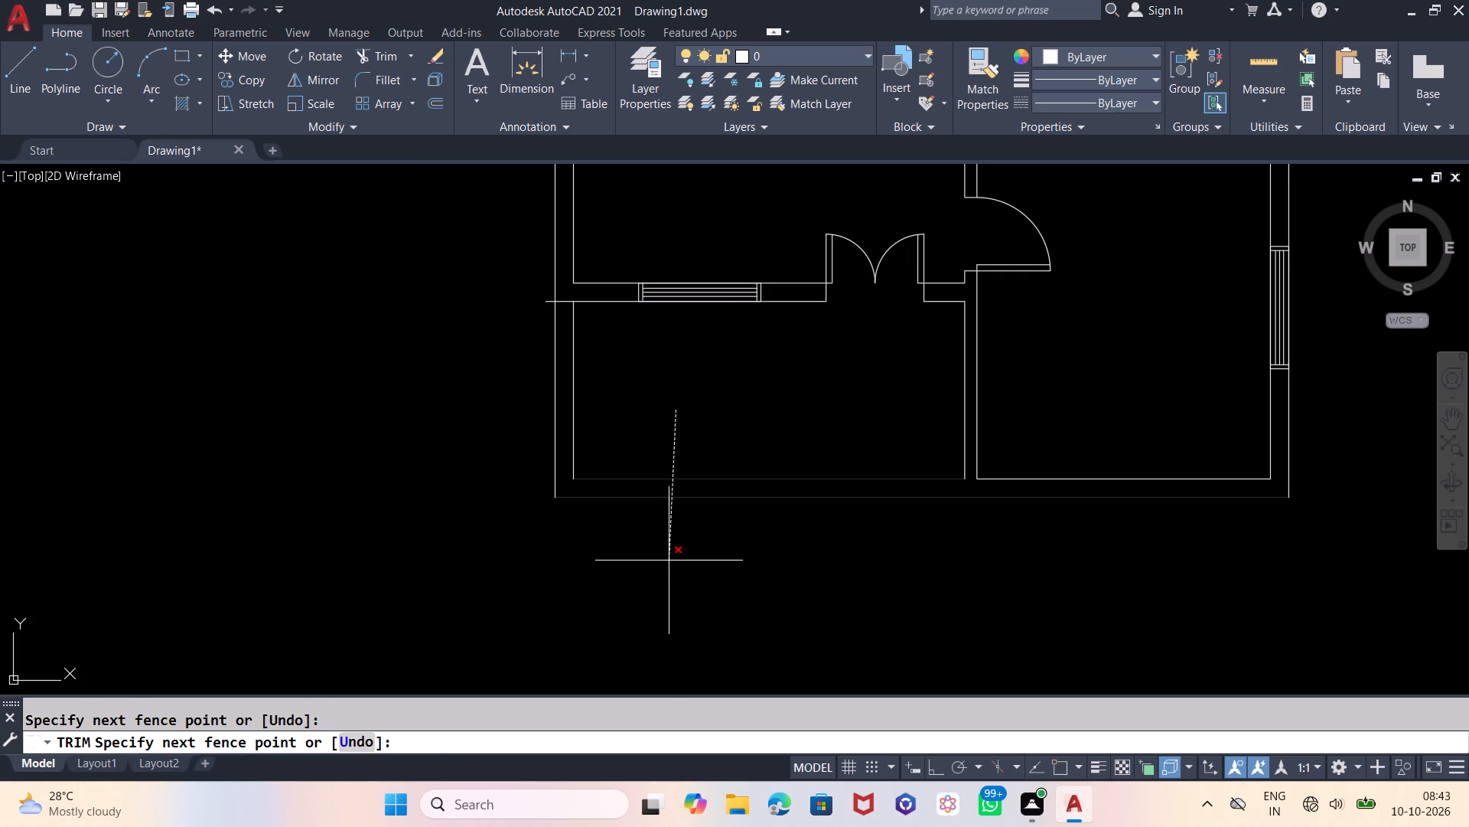
click(670, 565)
key(ctrl+z)
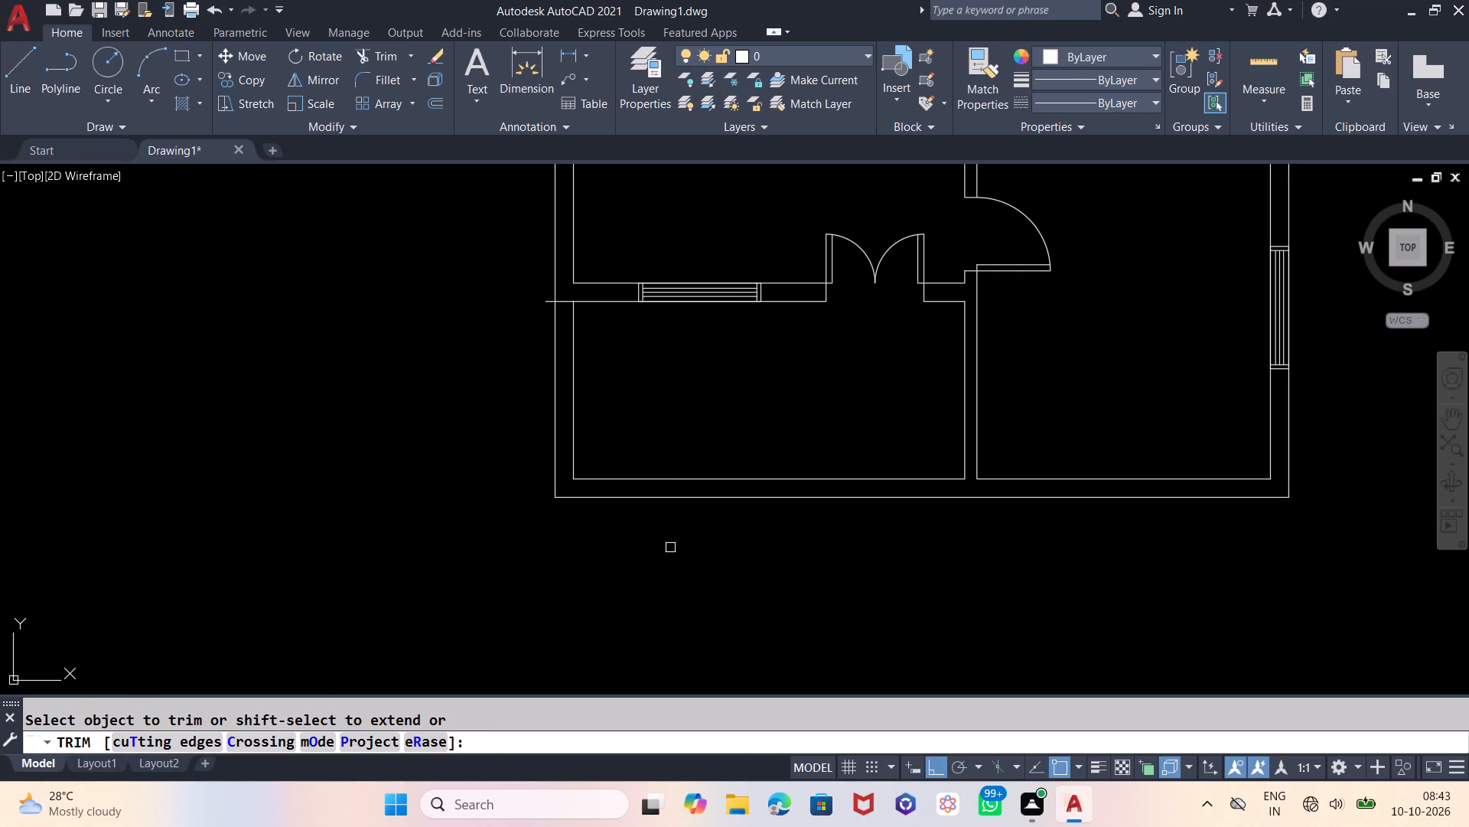
click(667, 476)
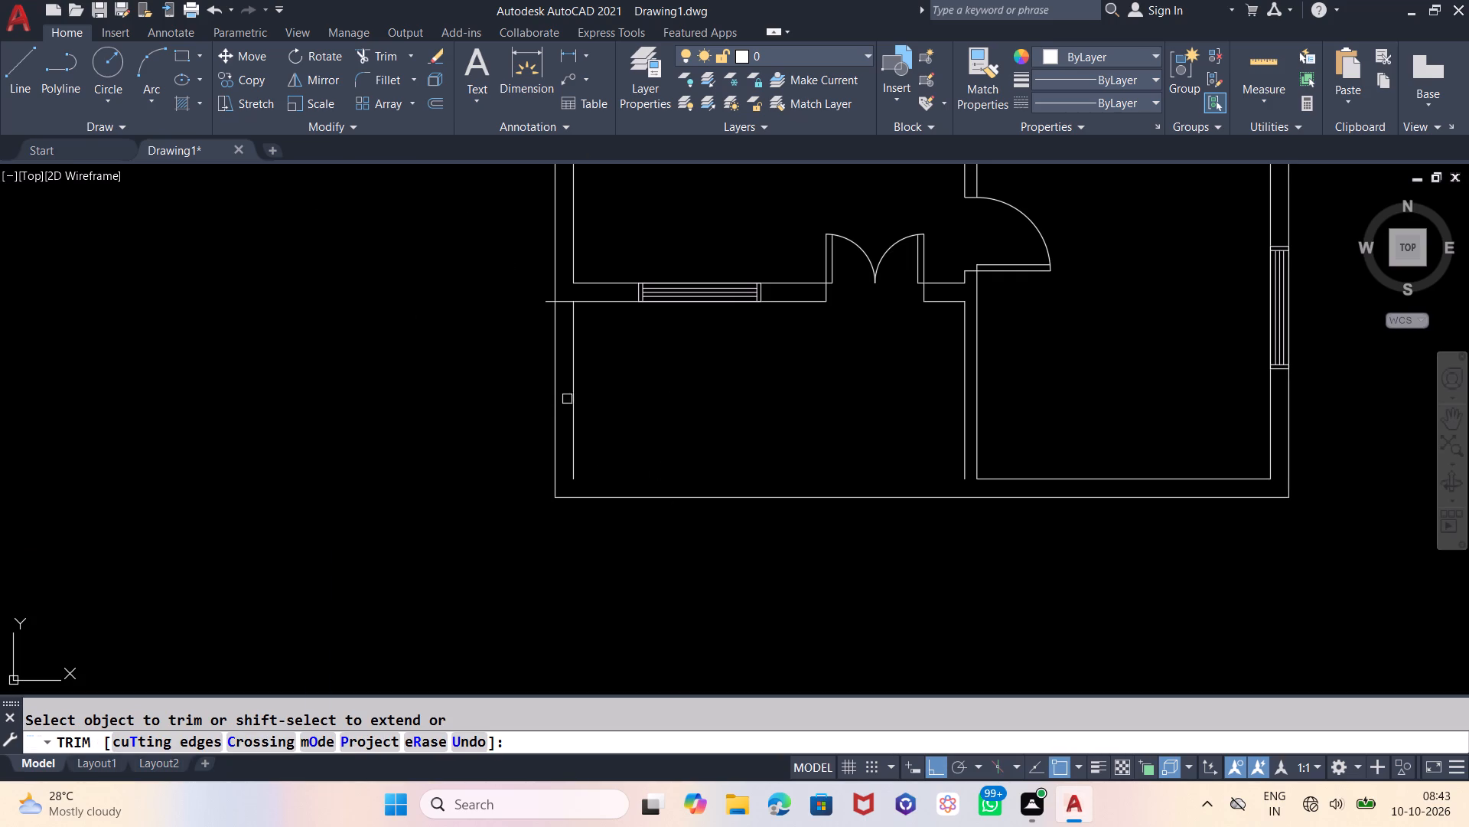
click(571, 393)
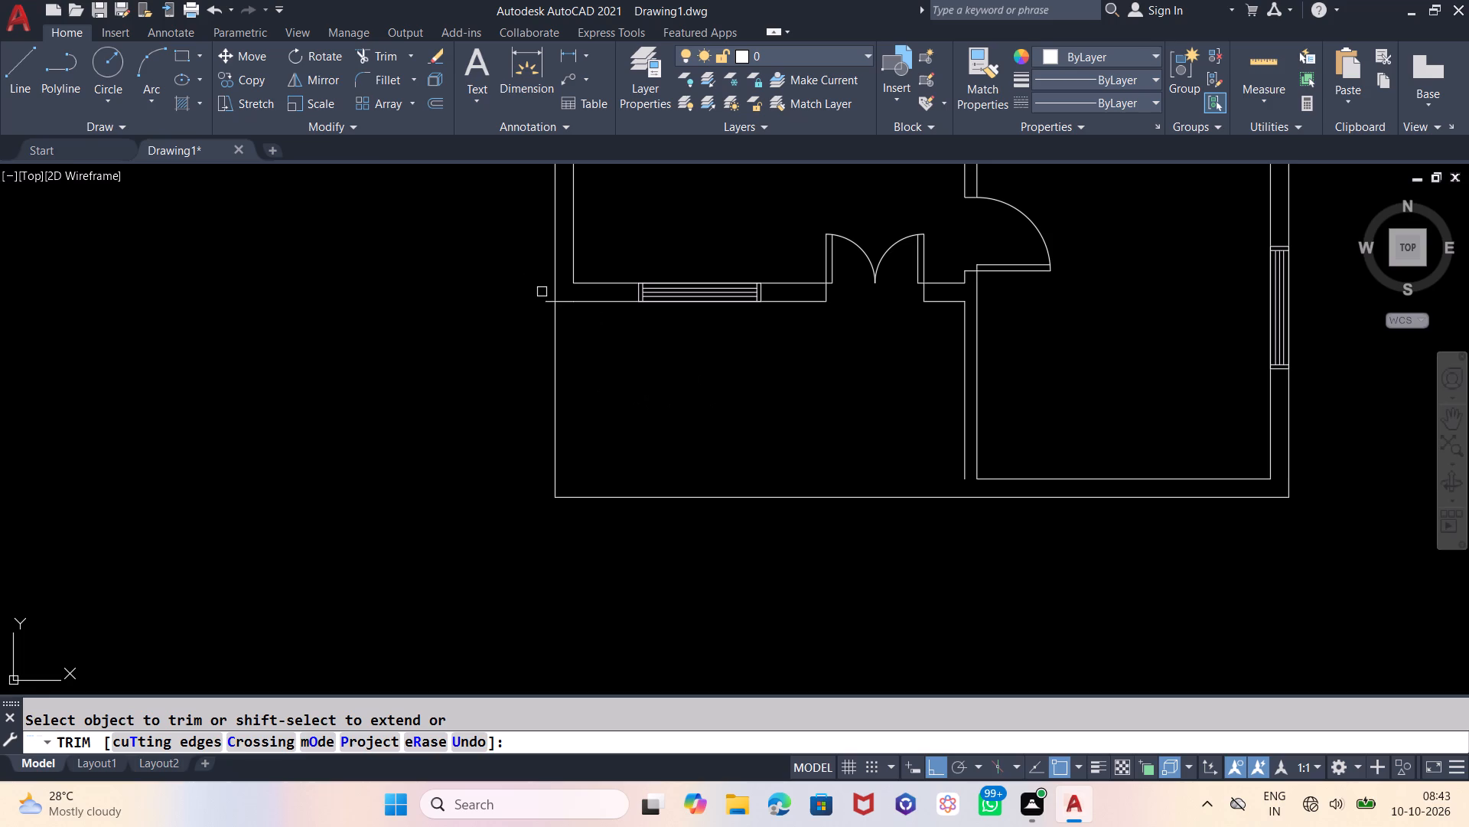
click(546, 299)
key(Escape)
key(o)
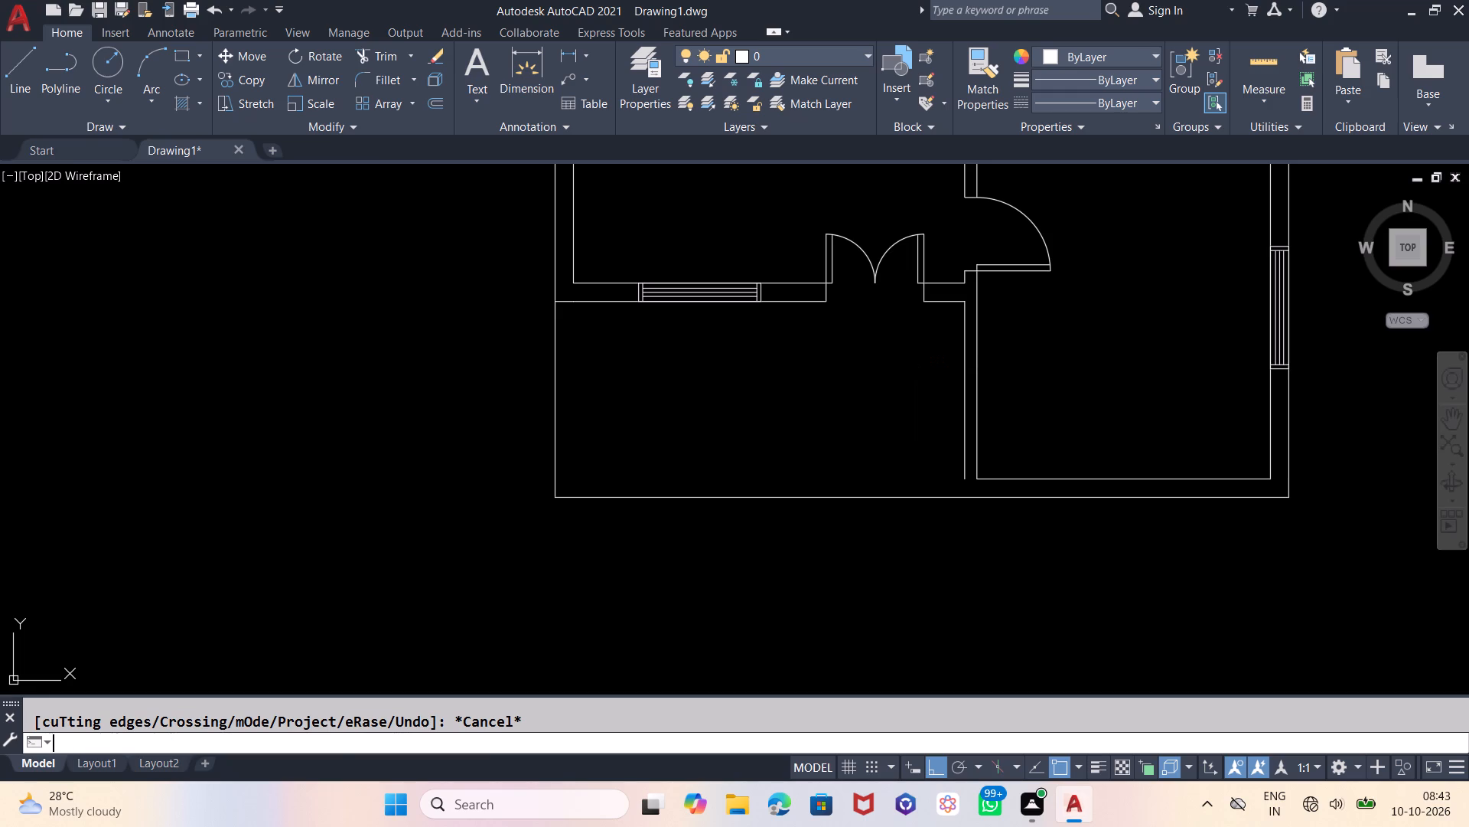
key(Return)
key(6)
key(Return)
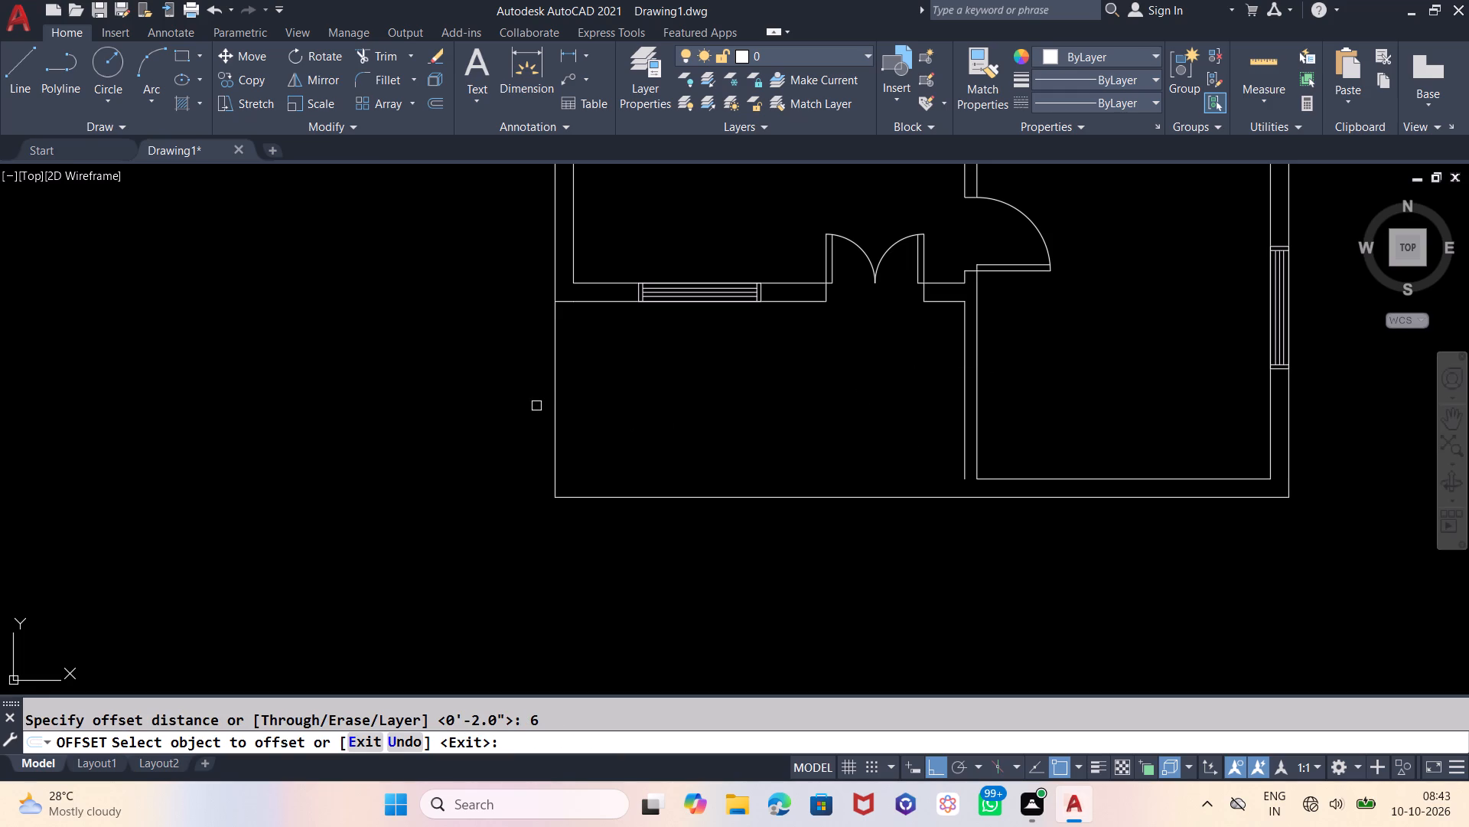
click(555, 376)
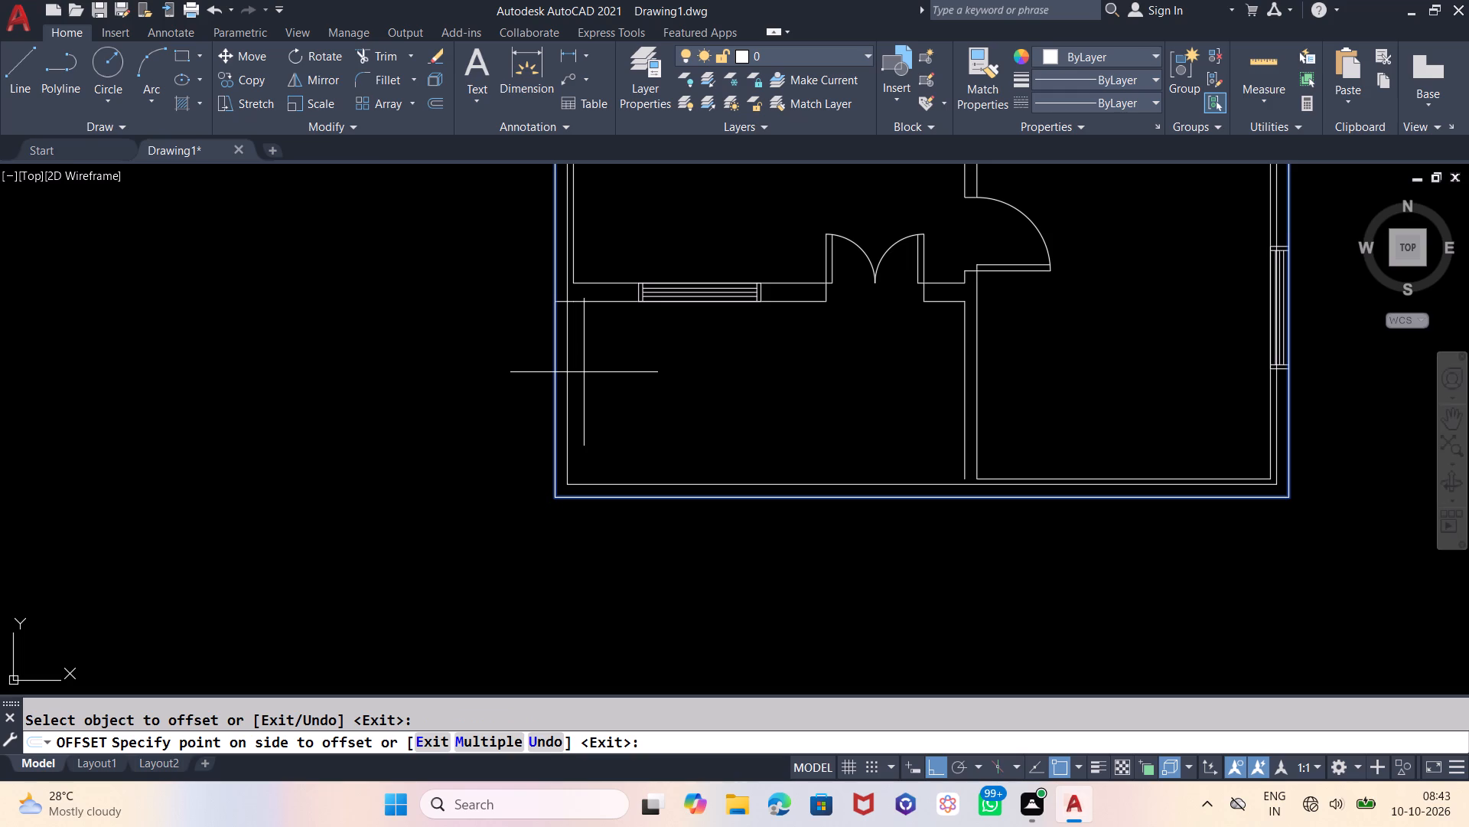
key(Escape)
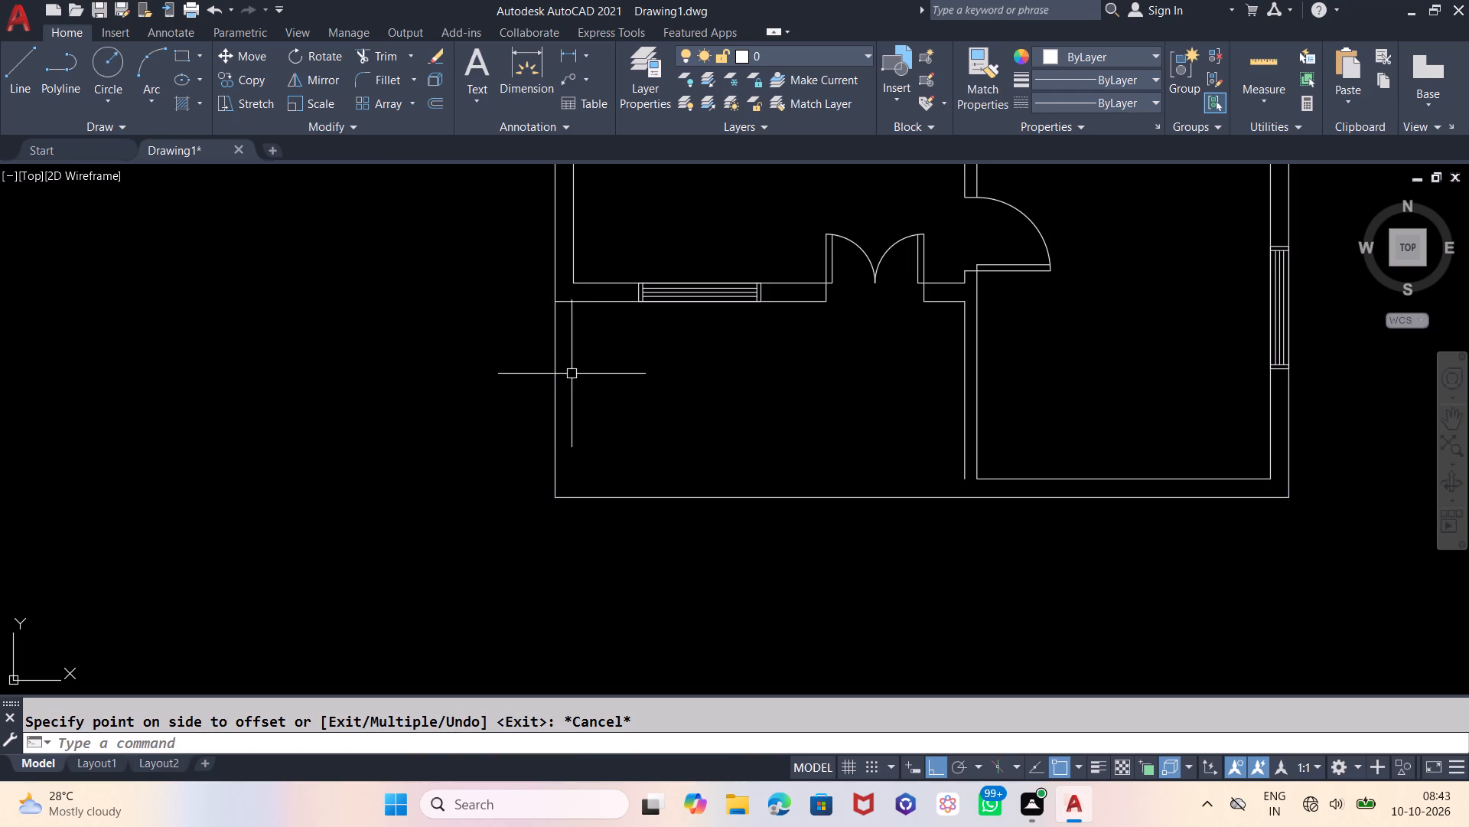
Explode the outer wall outline into separate lines.
click(557, 392)
key(x)
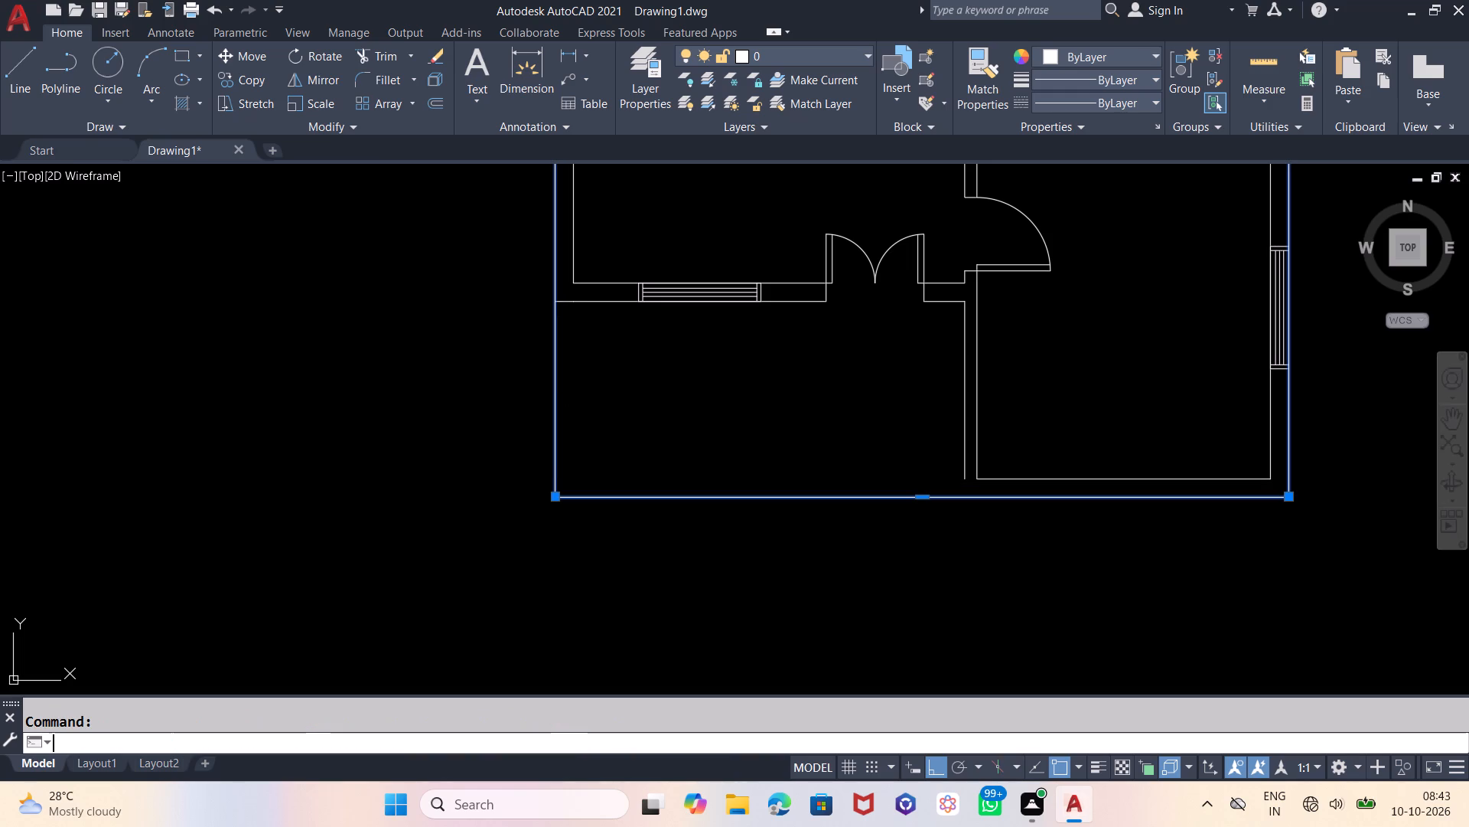
key(Return)
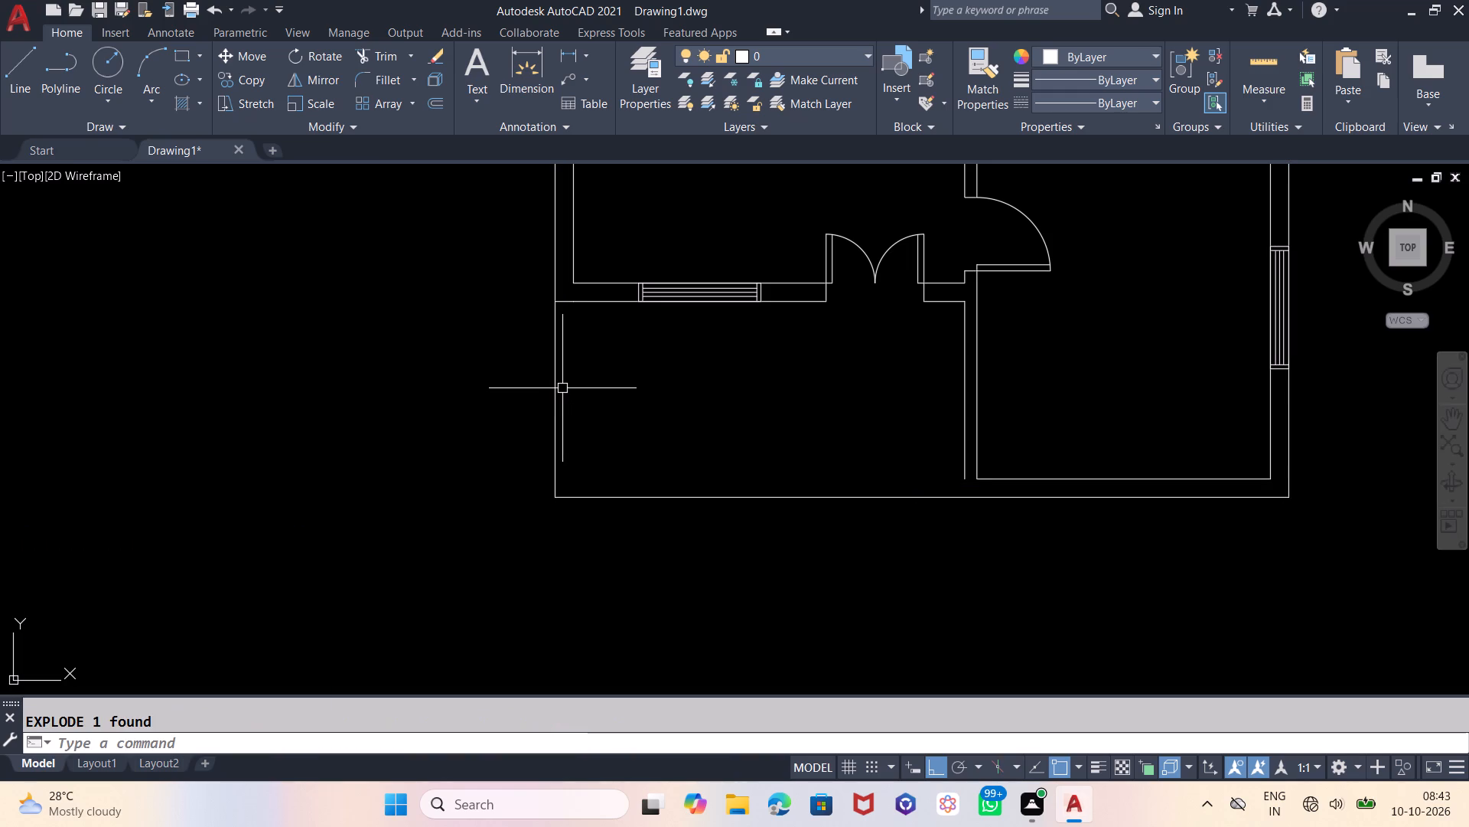
Offset the west and south outer wall lines 6" inward.
key(o)
key(Return)
key(6)
key(Return)
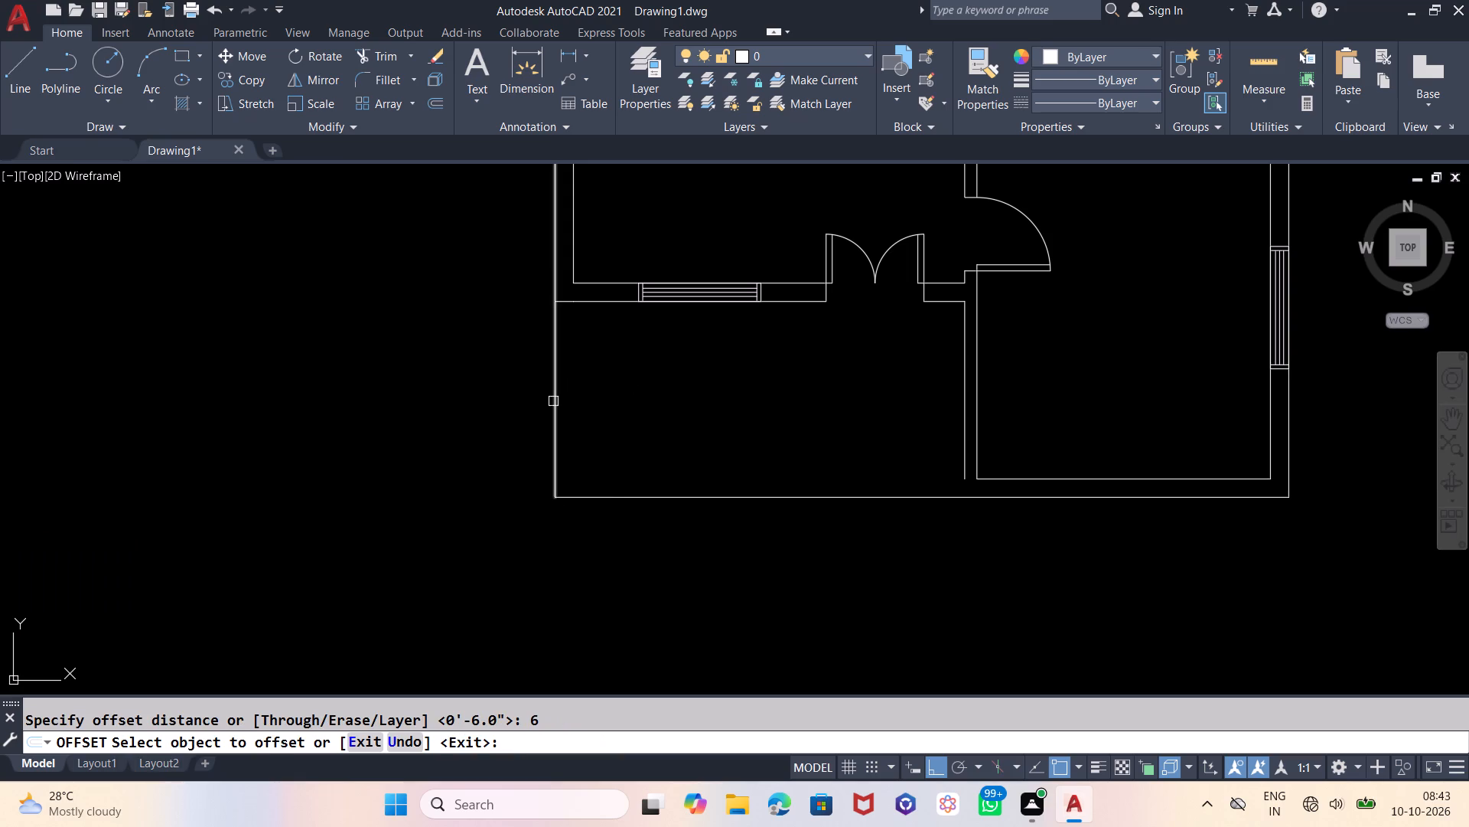
click(559, 399)
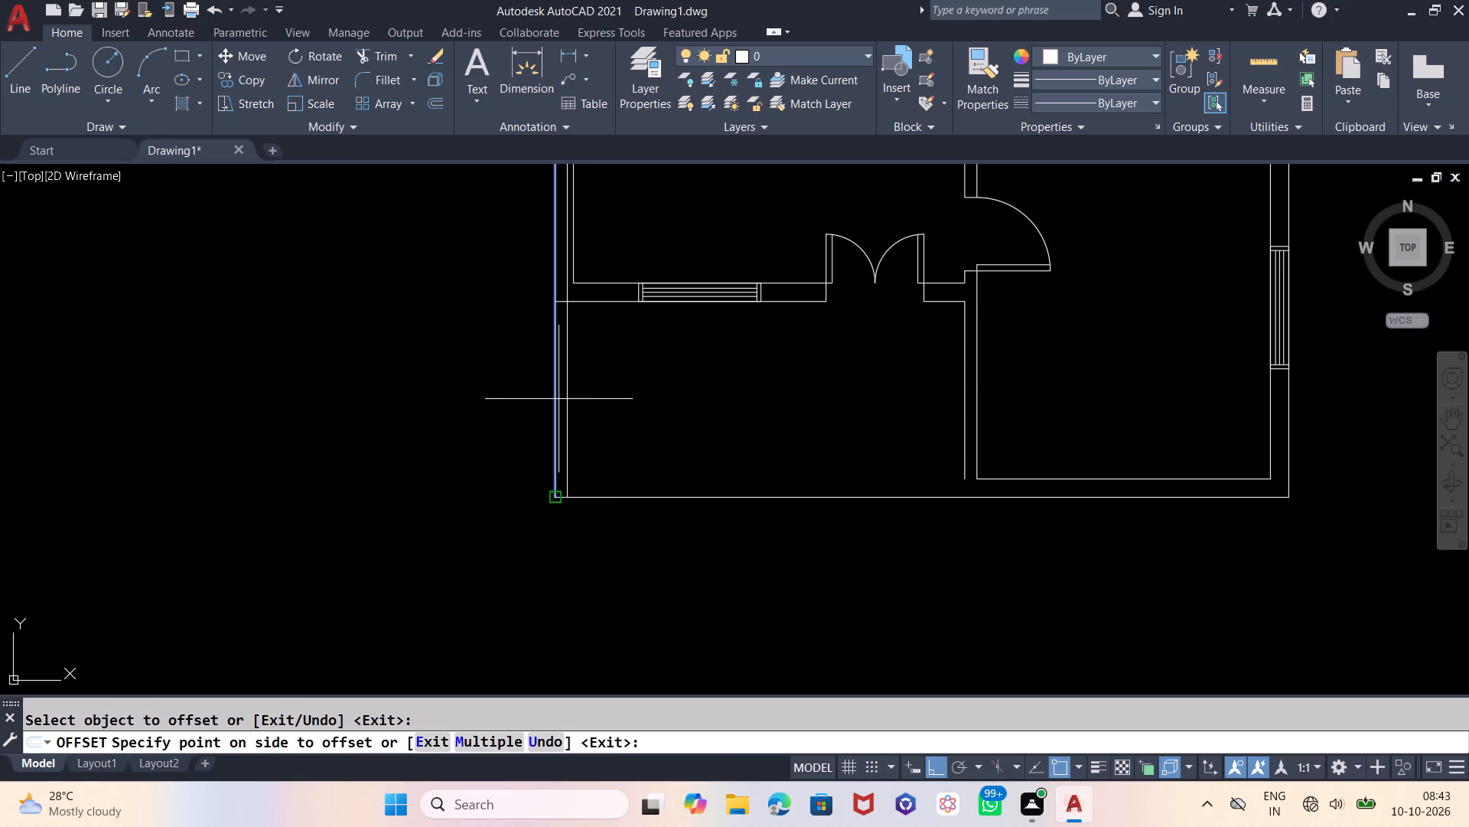
click(586, 399)
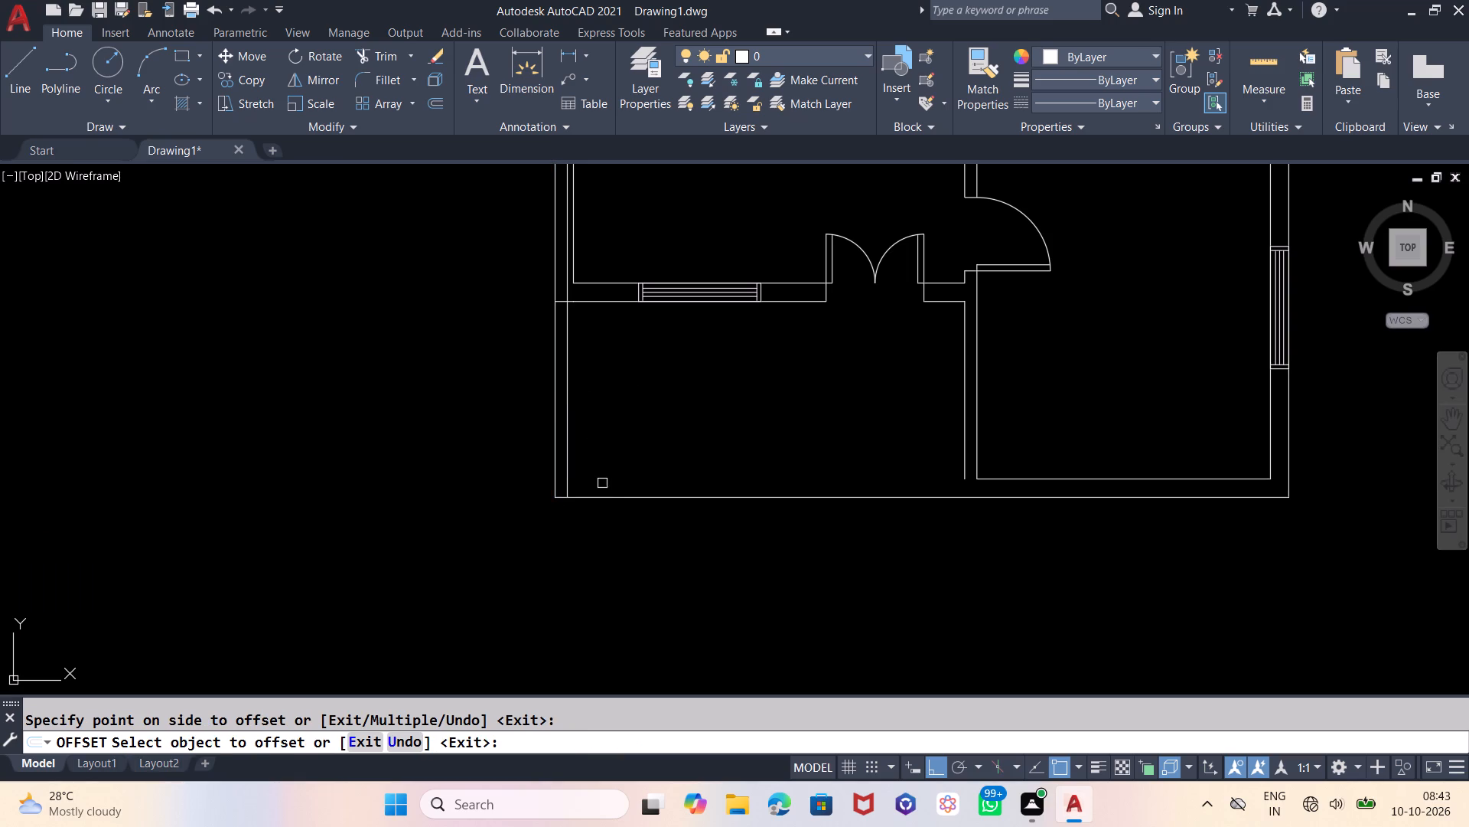
click(604, 498)
click(607, 463)
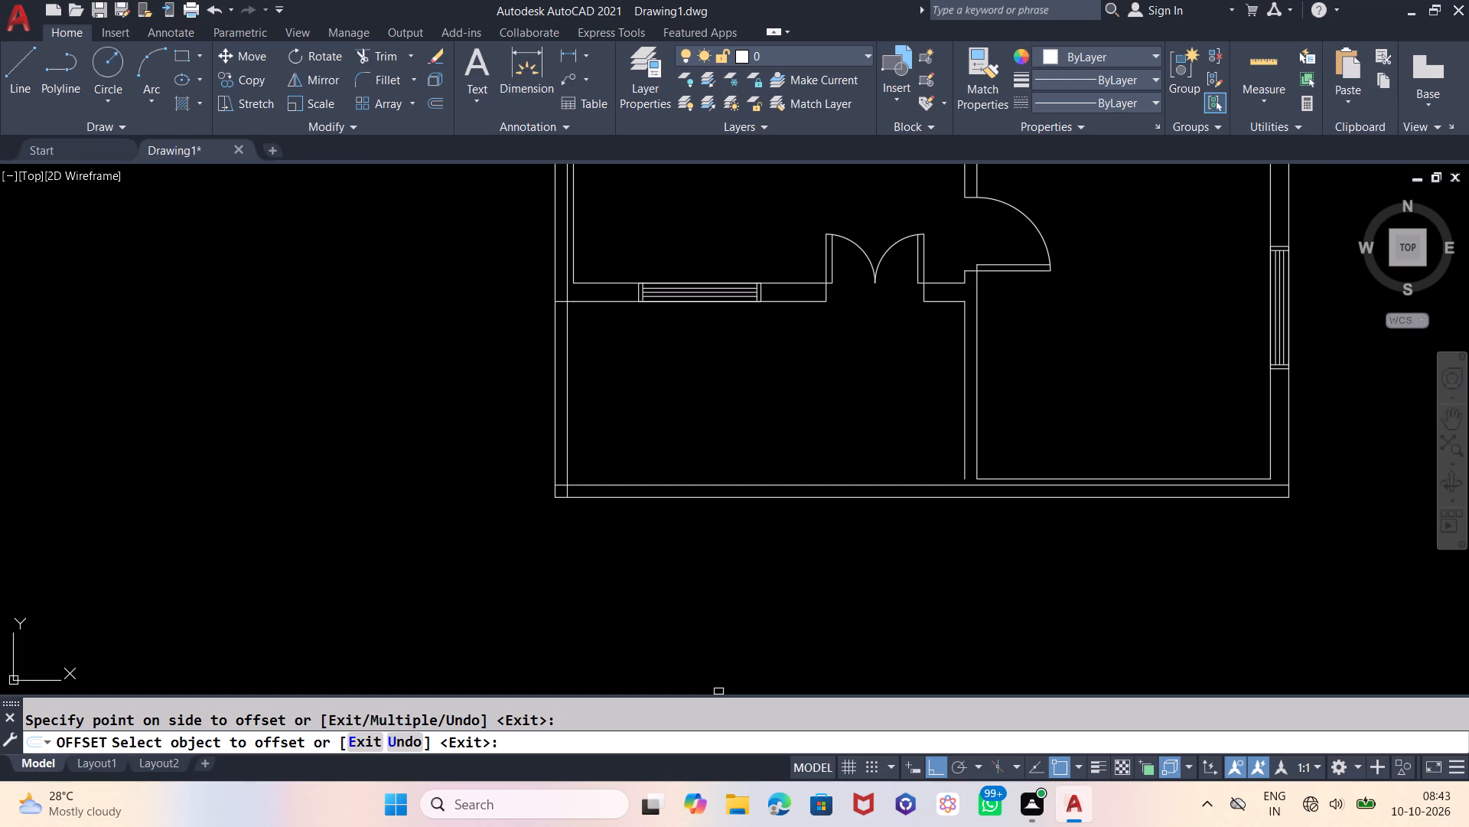
key(Escape)
Trim away the vertical 6" offset line along the inside of the west outer wall line.
text(tr)
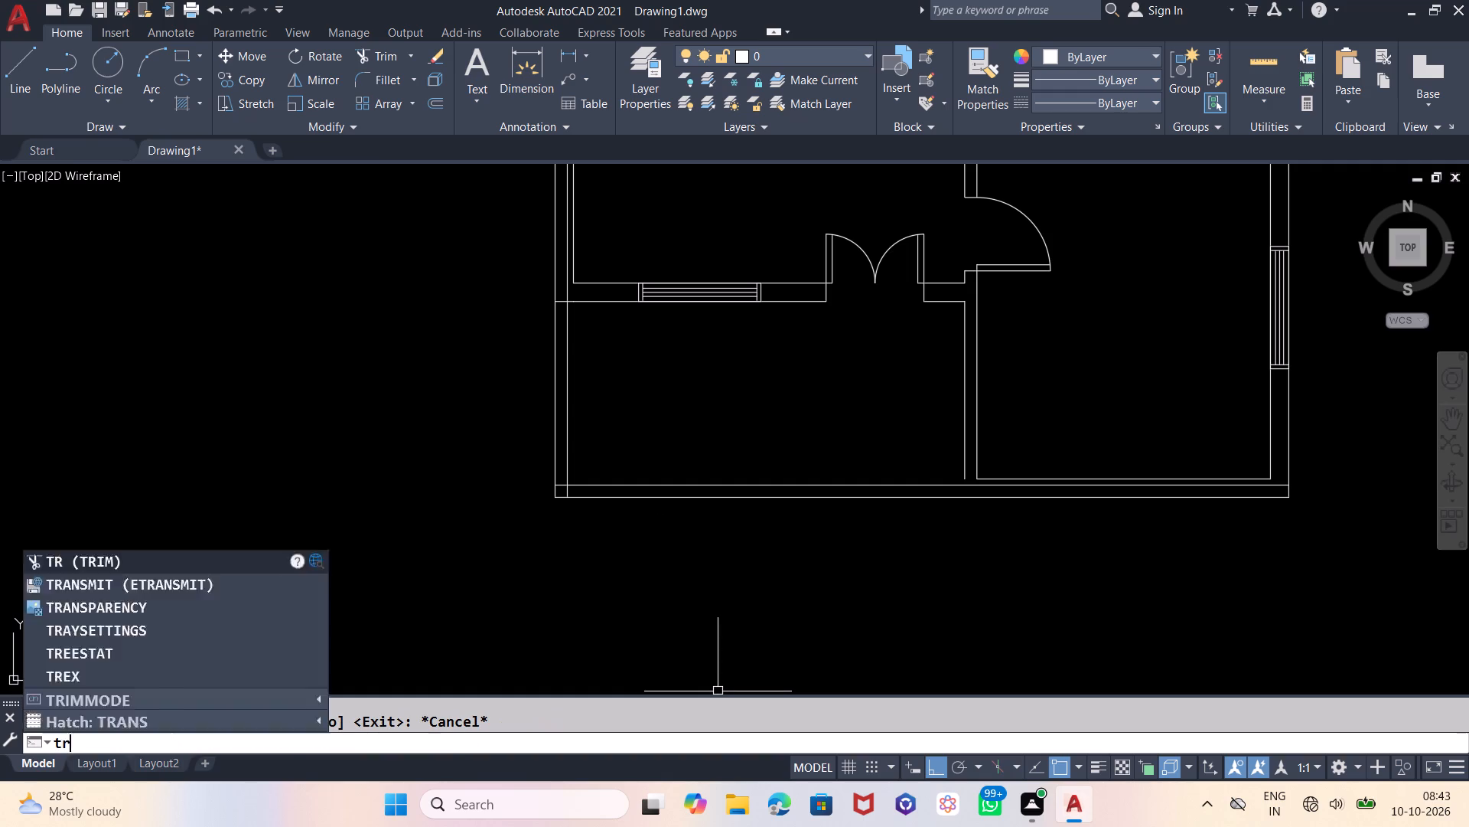
key(Return)
key(Return)
scroll(682, 640, down, 2)
scroll(637, 273, up, 3)
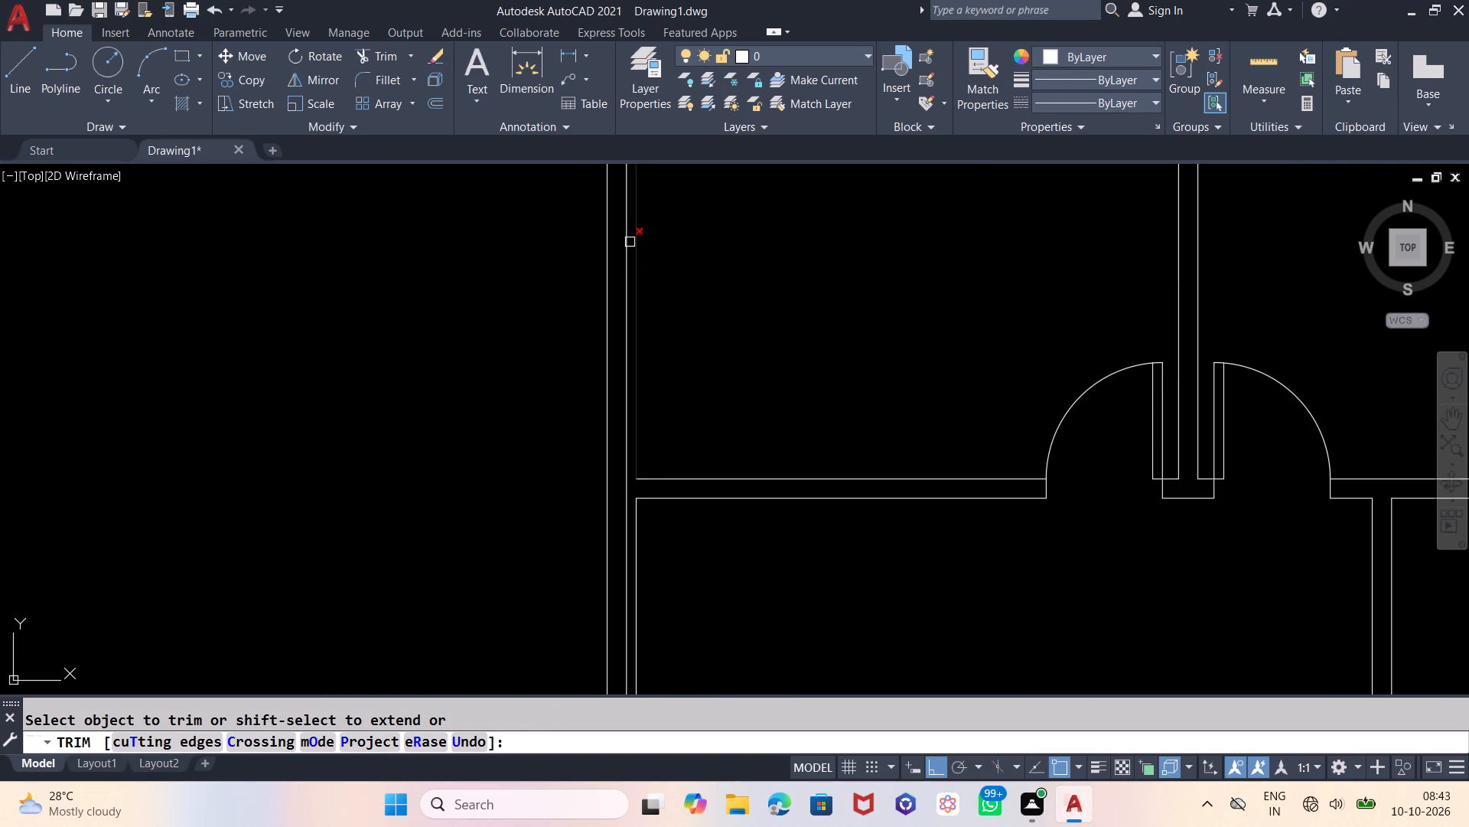
click(624, 241)
scroll(541, 374, down, 2)
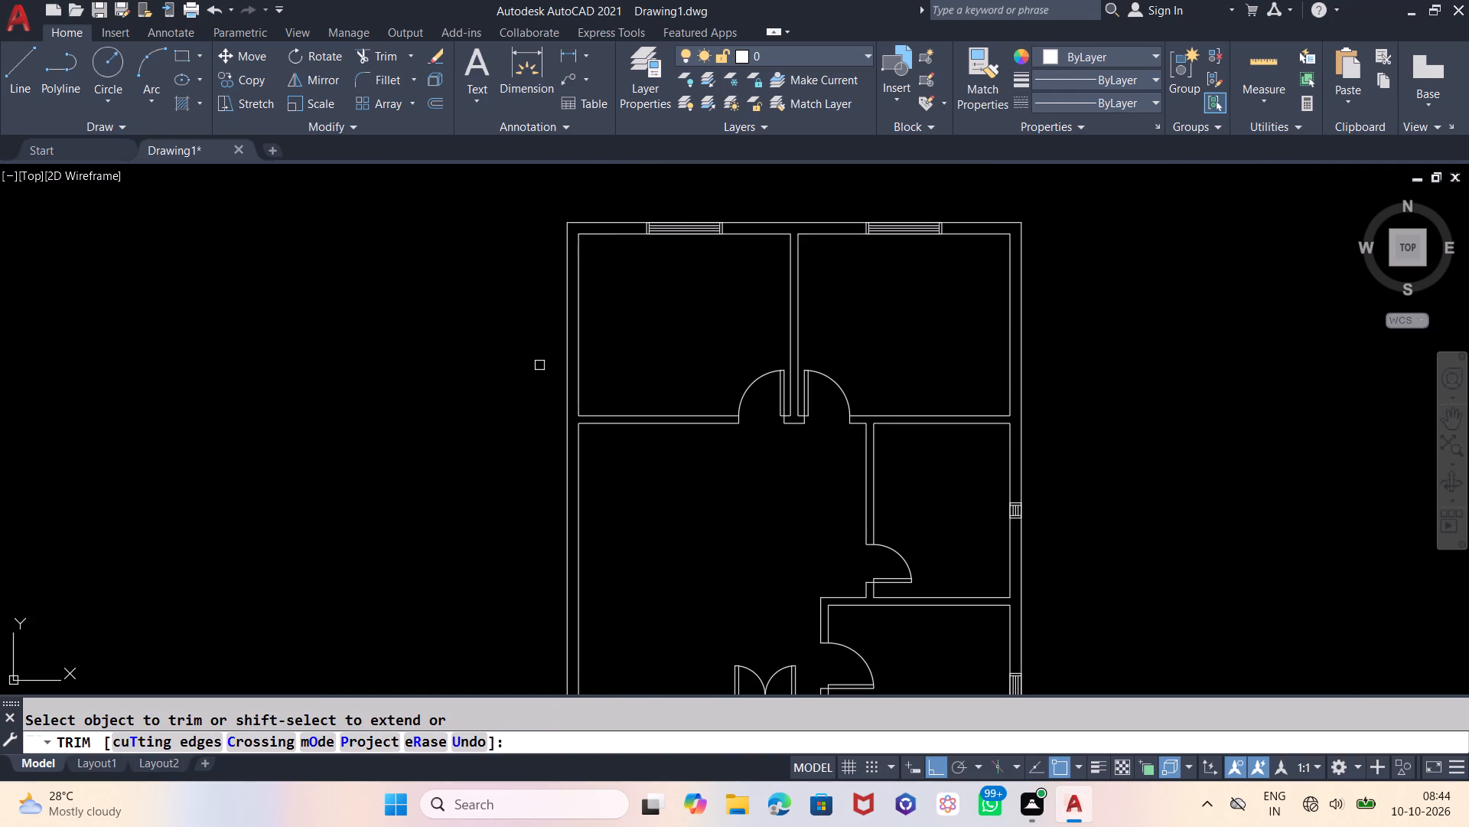
scroll(611, 242, down, 1)
scroll(750, 595, up, 3)
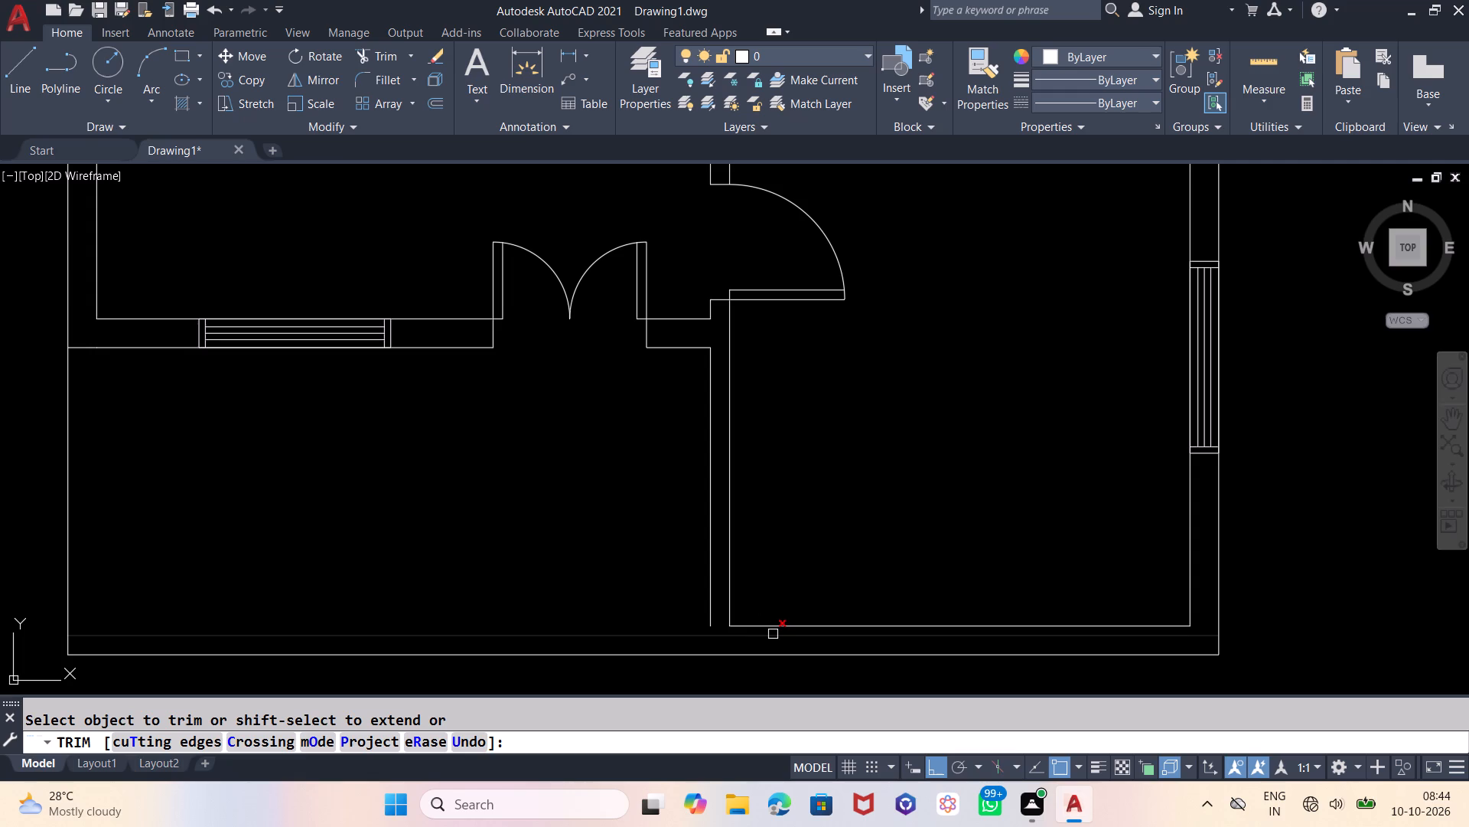
scroll(819, 489, down, 1)
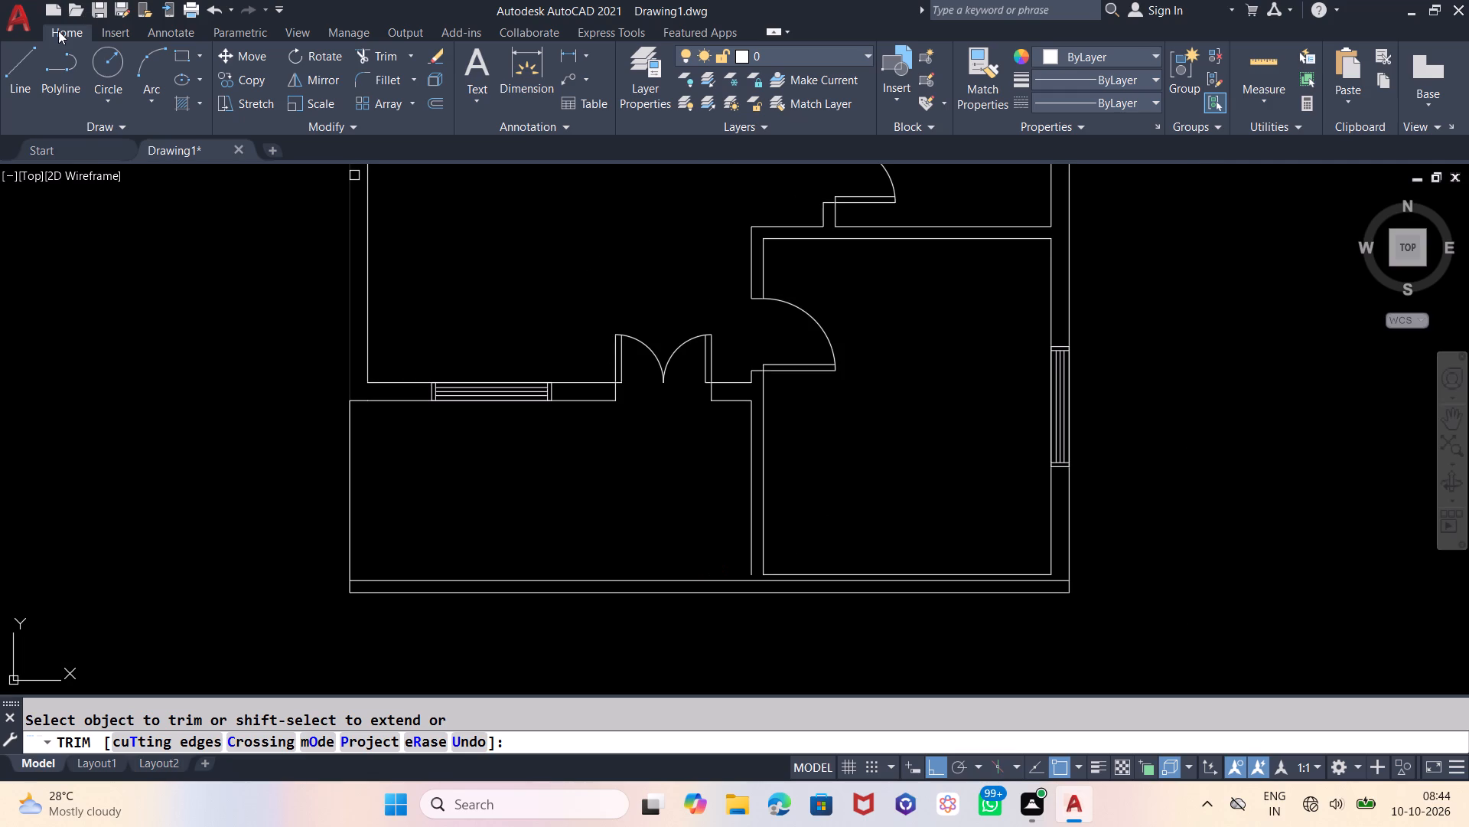
Draw a vertical line from the lower end of the southwest room's east partition line down past the south outer wall line.
click(38, 70)
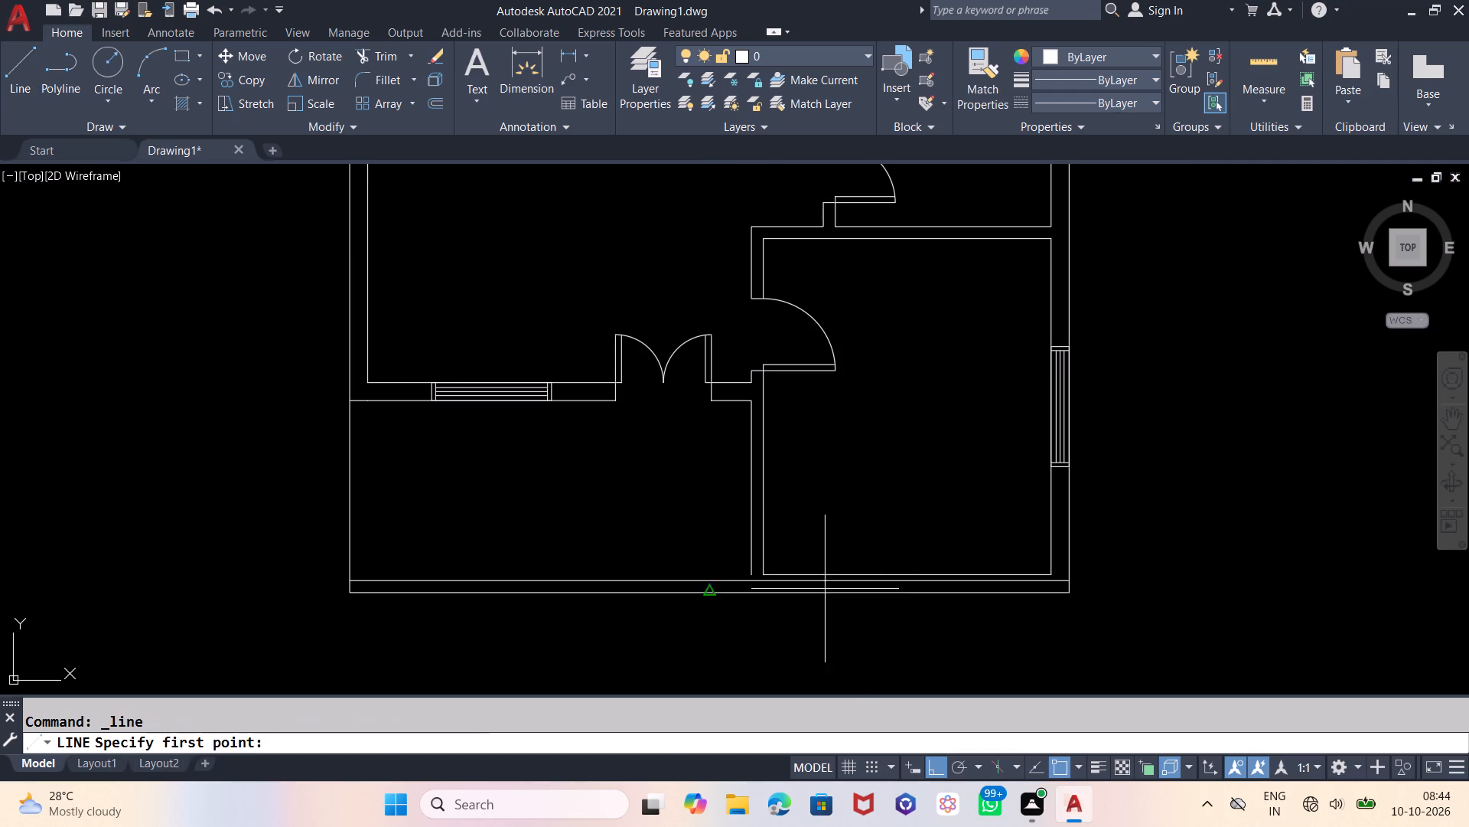
scroll(734, 551, up, 2)
click(774, 608)
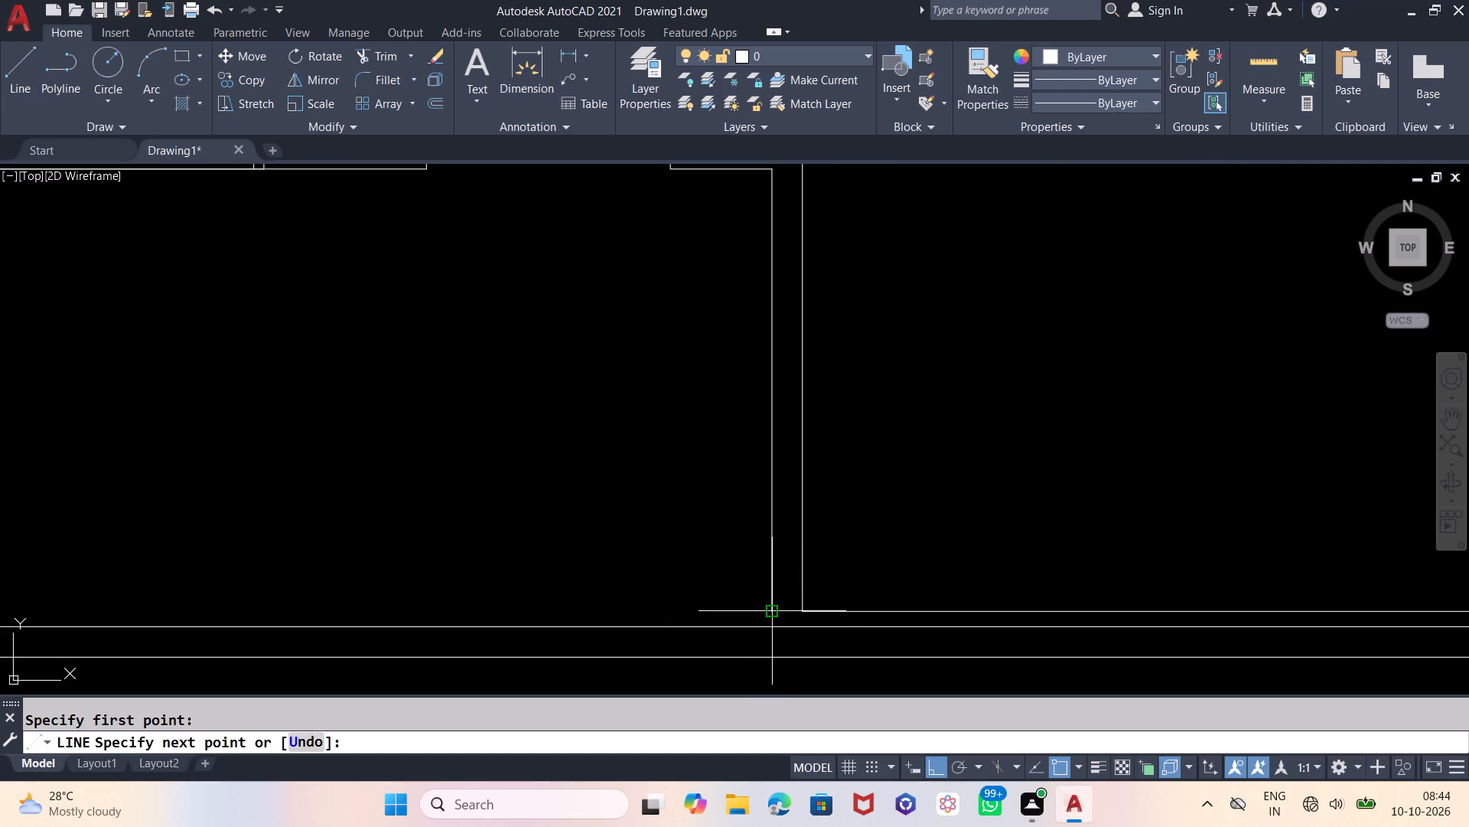
click(769, 675)
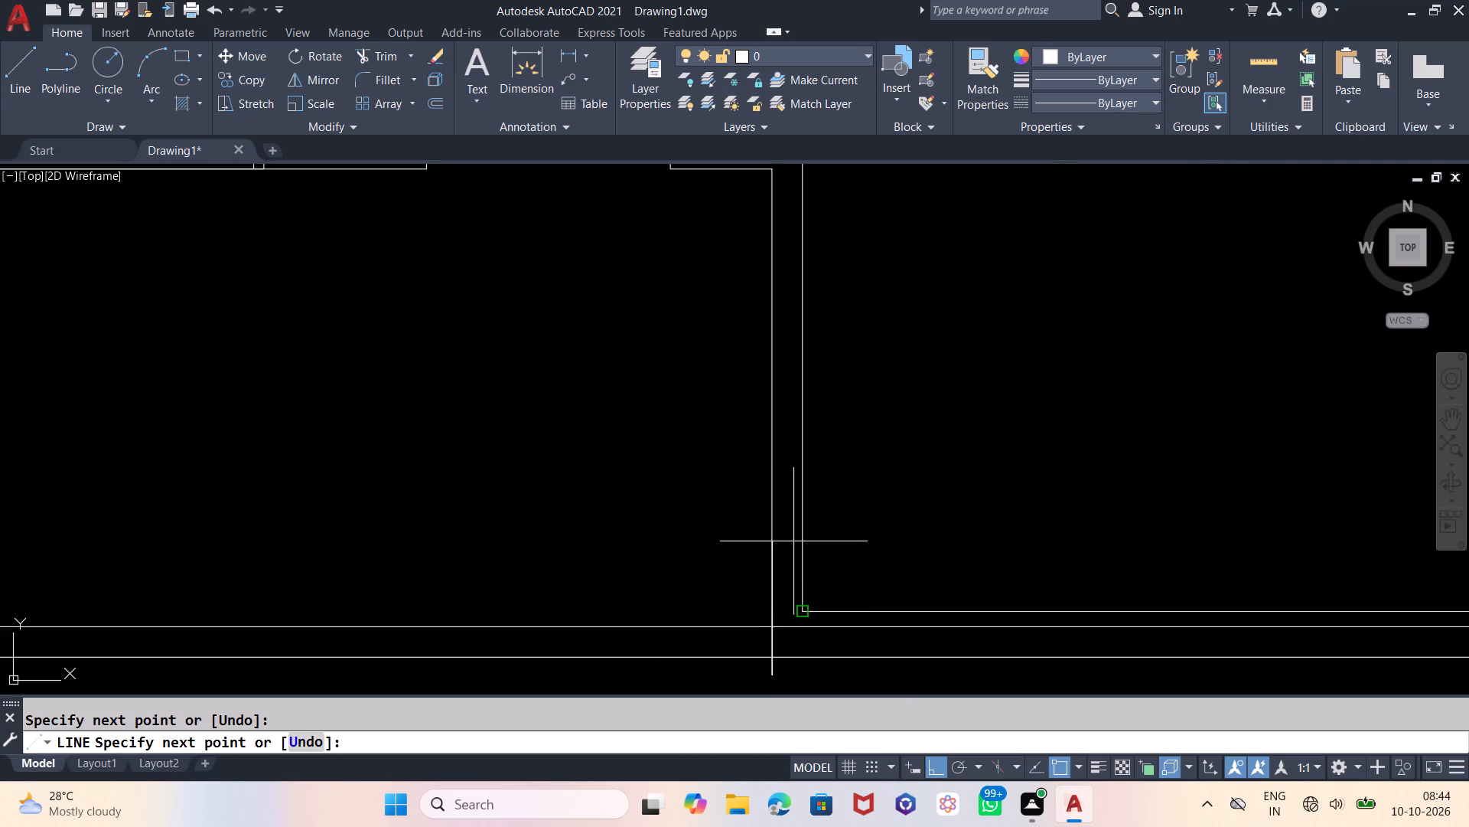
key(Escape)
Trim the vertical line's overhang below the south outer wall and the 6" offset line running east of the southwest room.
key(t)
key(r)
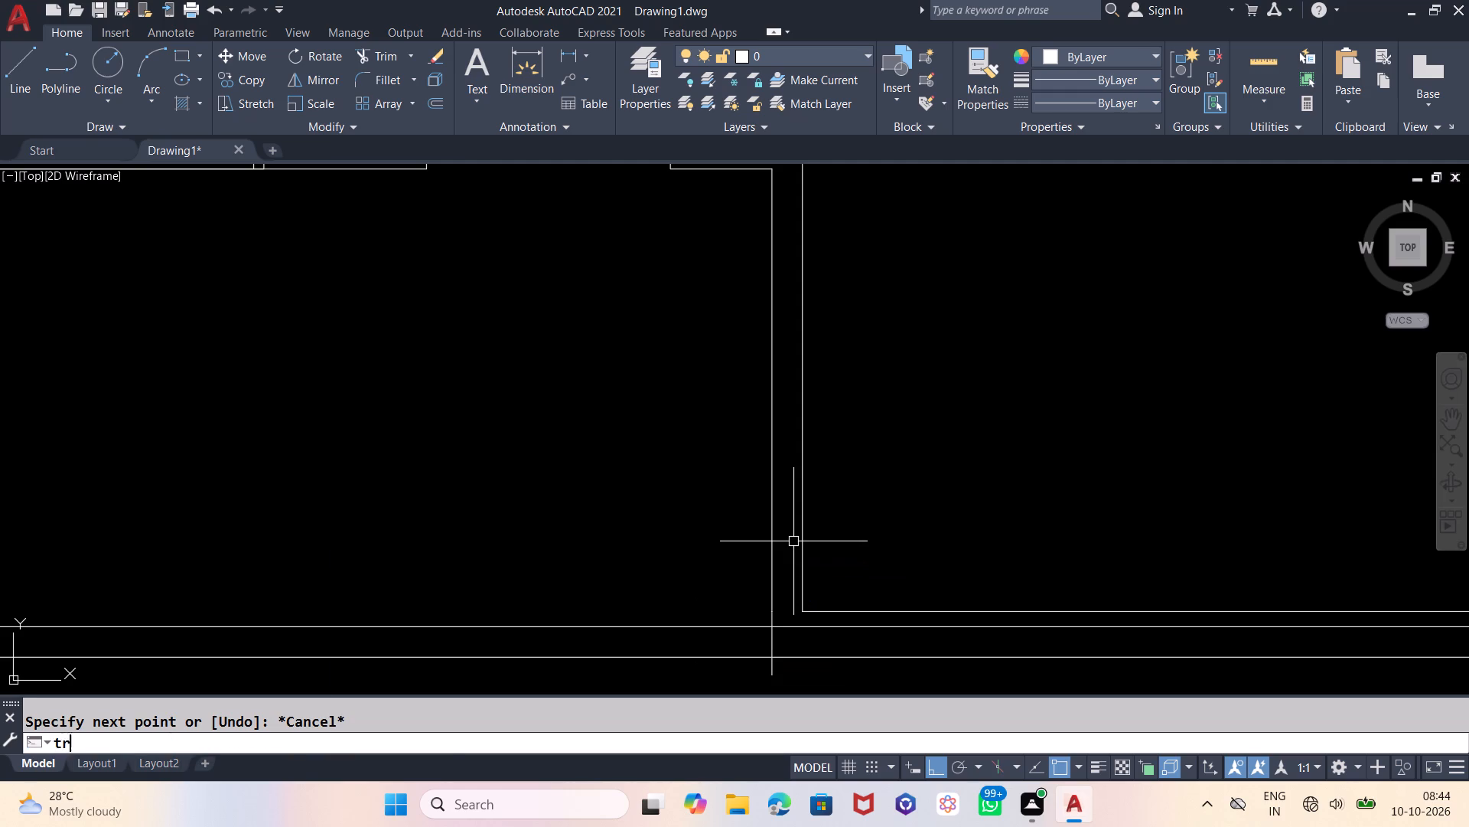
key(Return)
key(Return)
click(770, 672)
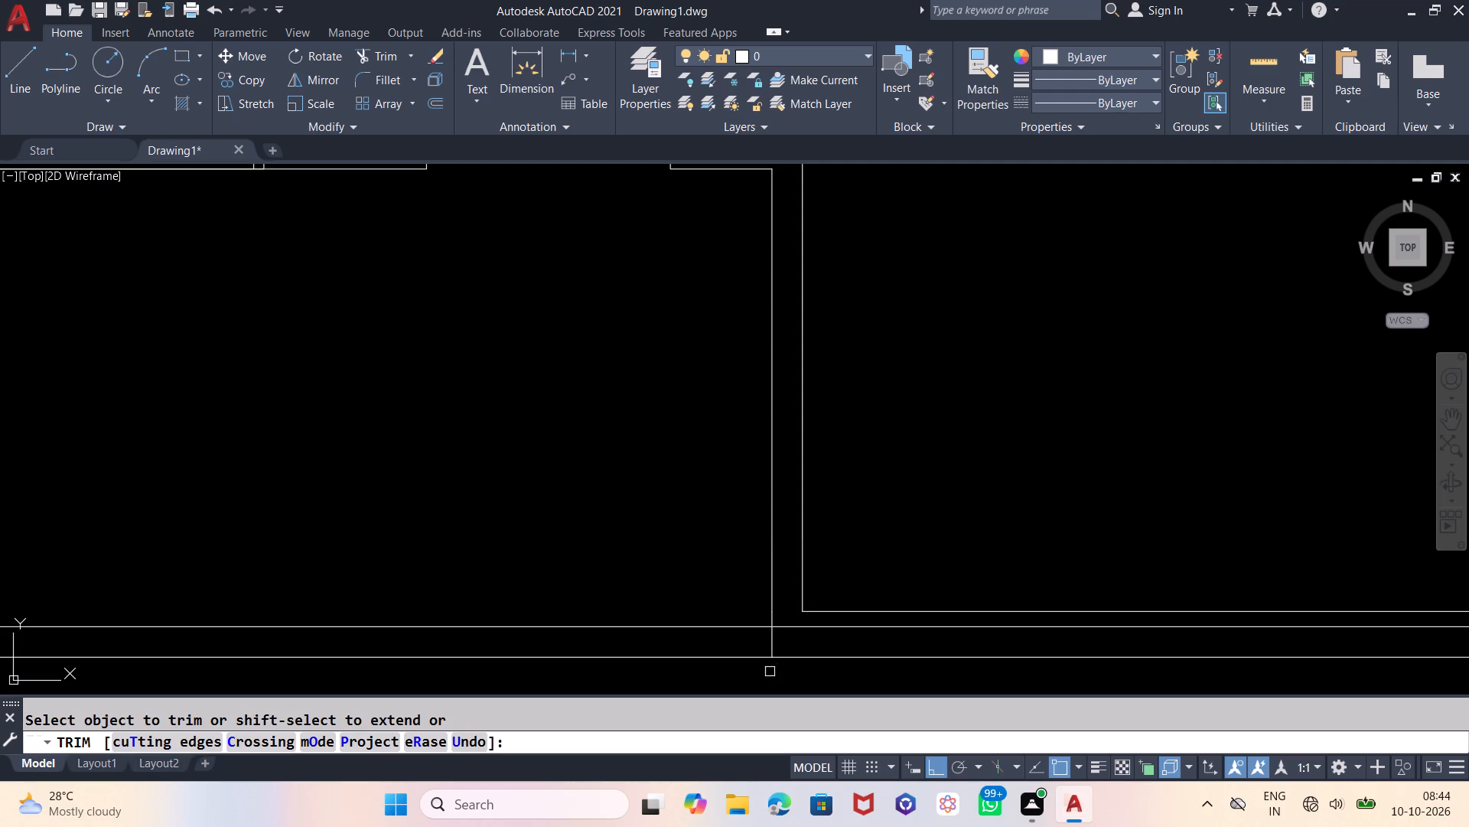
scroll(975, 484, down, 2)
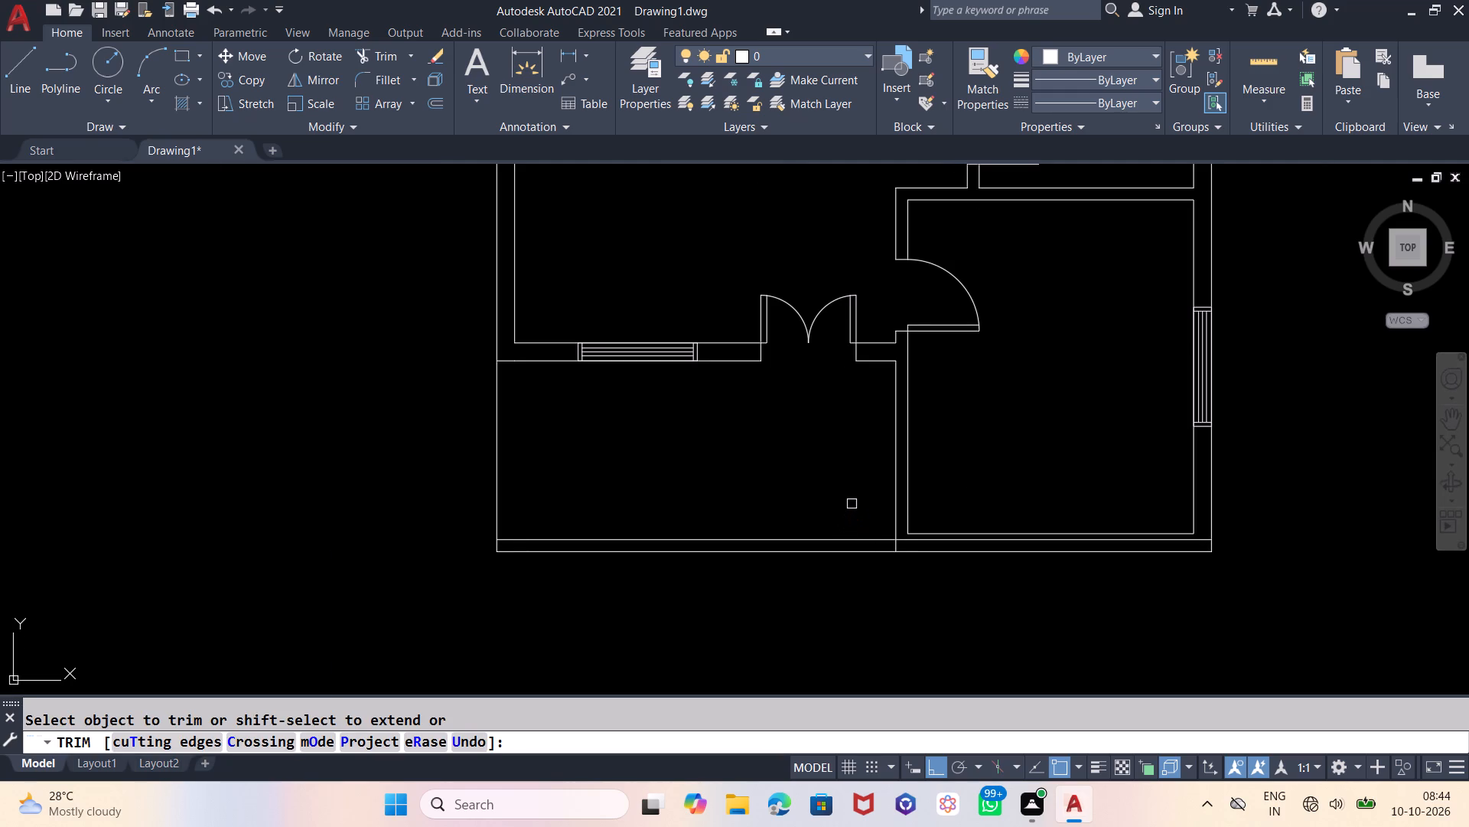
click(999, 544)
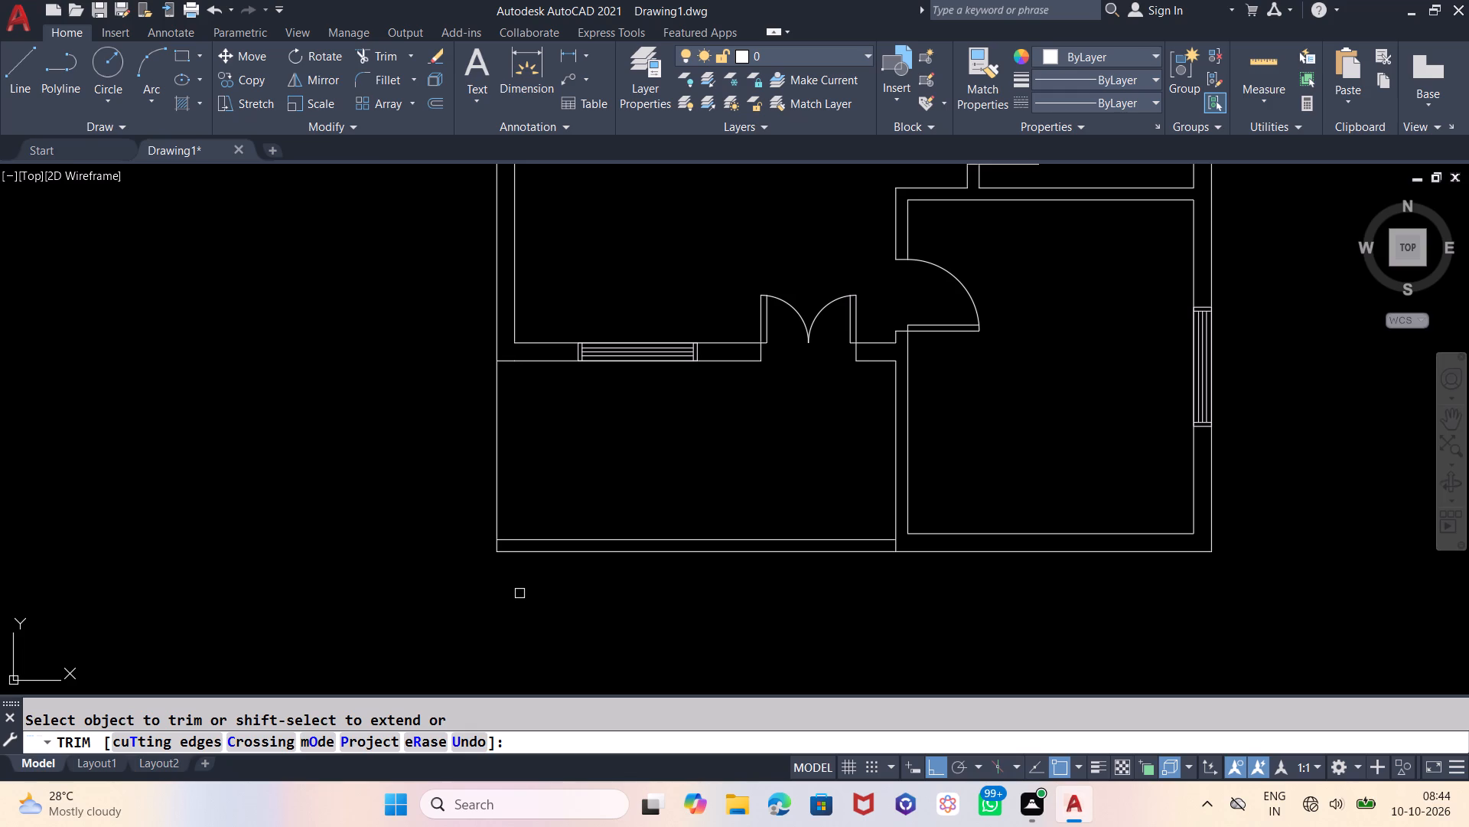
key(Escape)
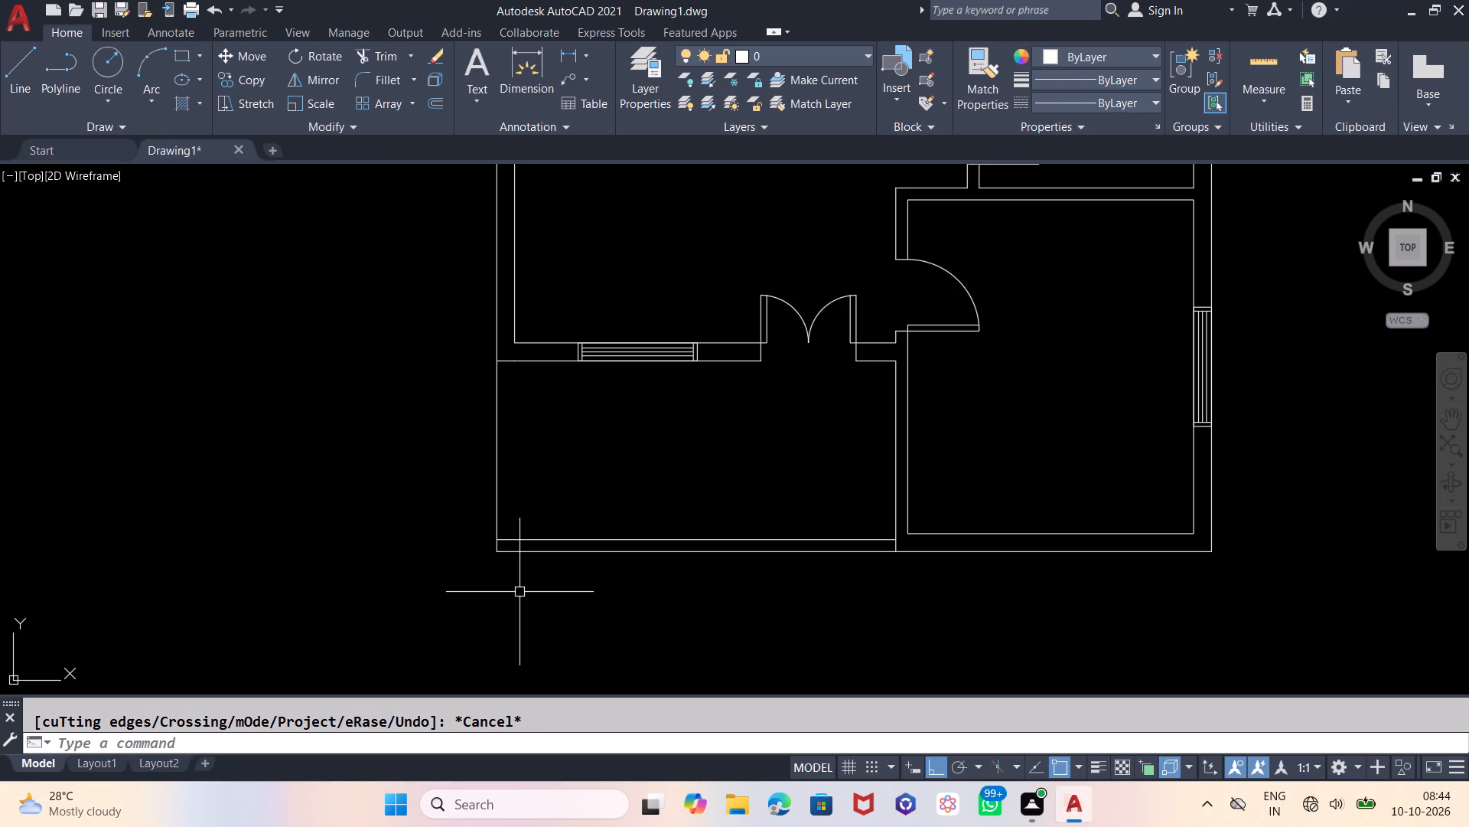
Offset the west outer wall line 6" inward.
key(o)
key(Return)
key(6)
key(Return)
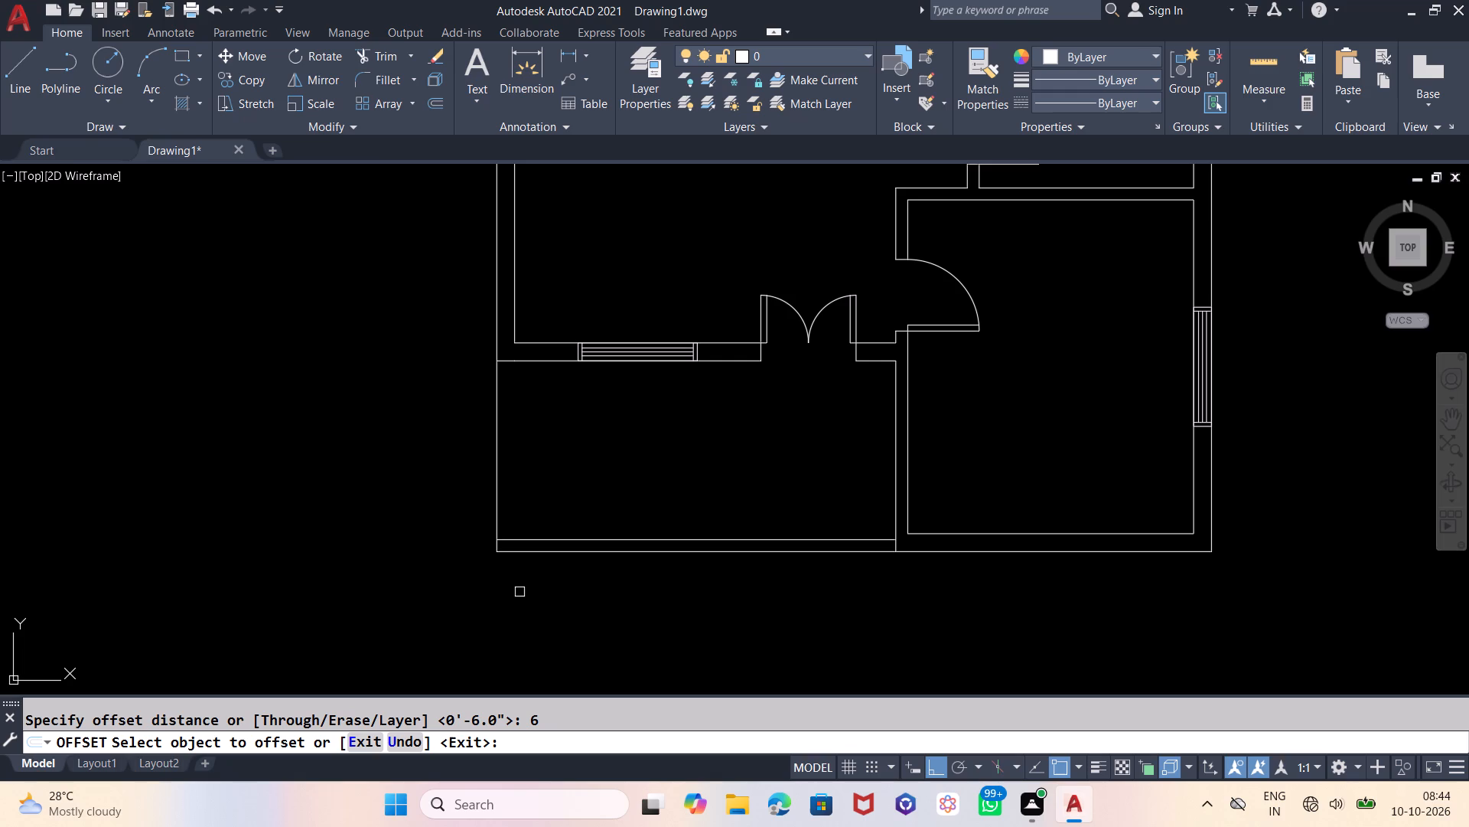
click(497, 479)
click(539, 476)
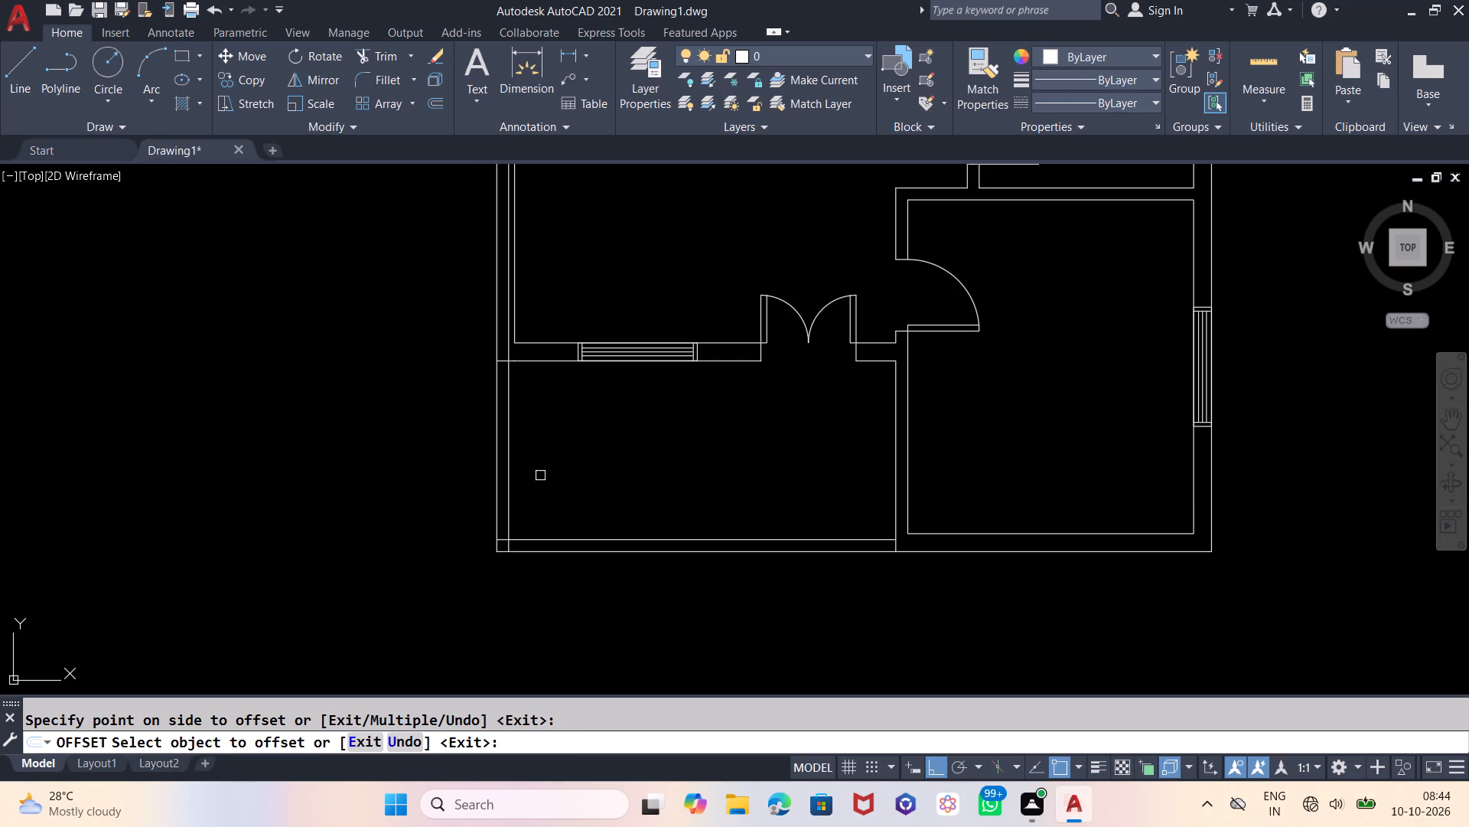
key(Escape)
Trim away the part of the new 6" west offset line that runs above the southwest room's north wall.
text(tr)
key(Return)
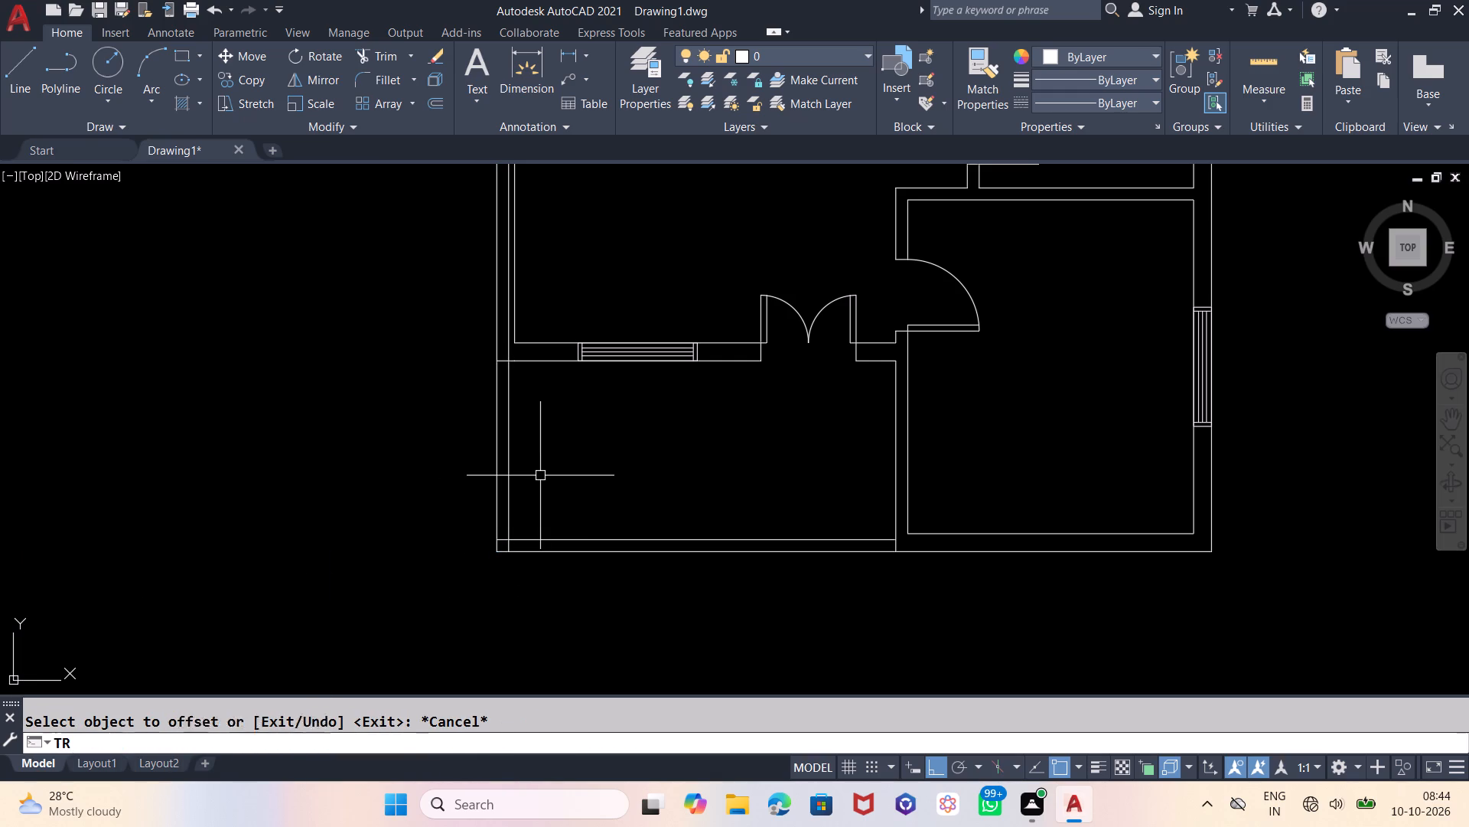
key(Return)
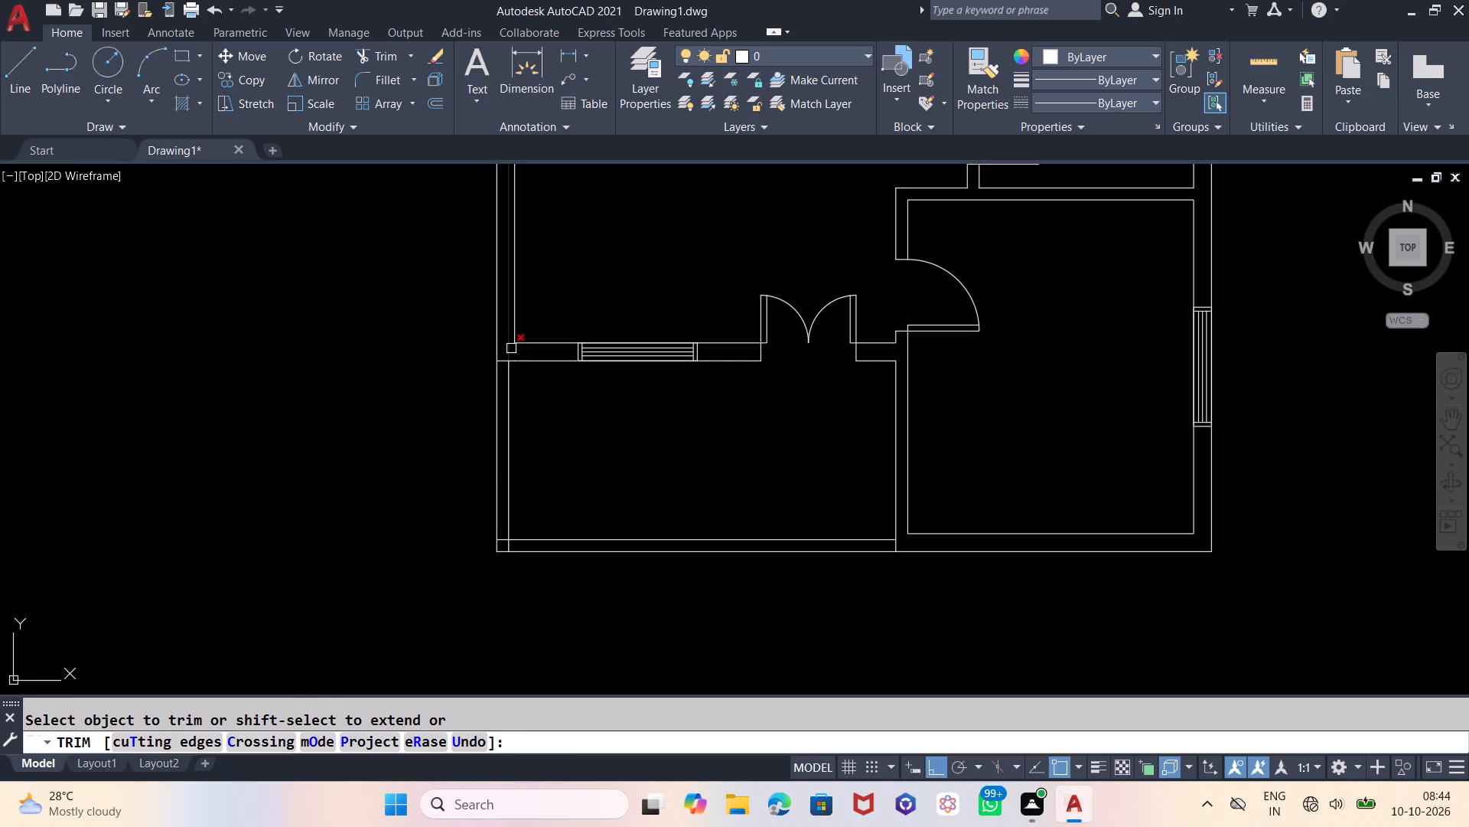
click(510, 348)
key(Escape)
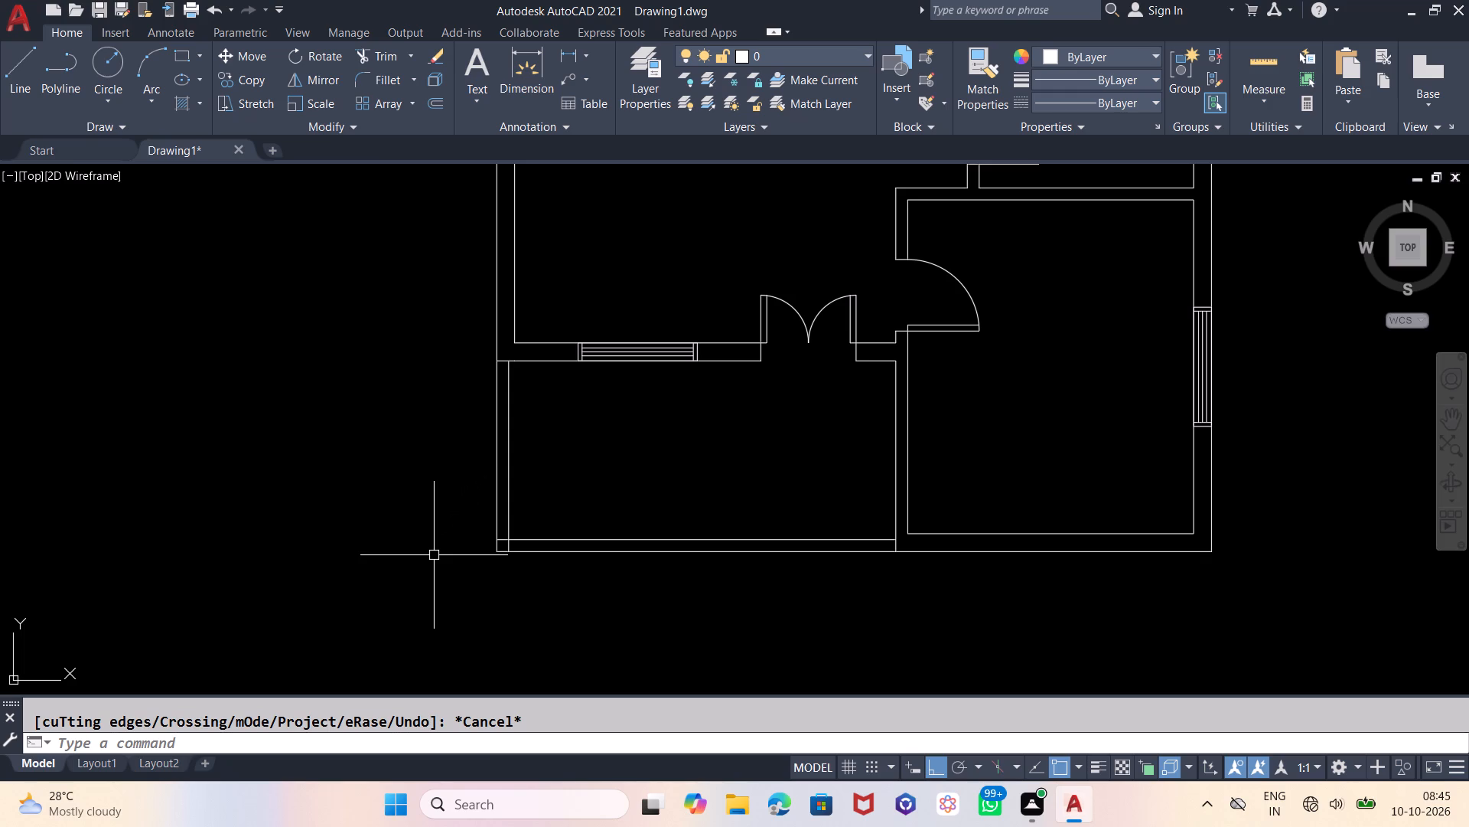
Offset the southwest room's east partition line and its short lower extension 9" to the west.
key(o)
key(Return)
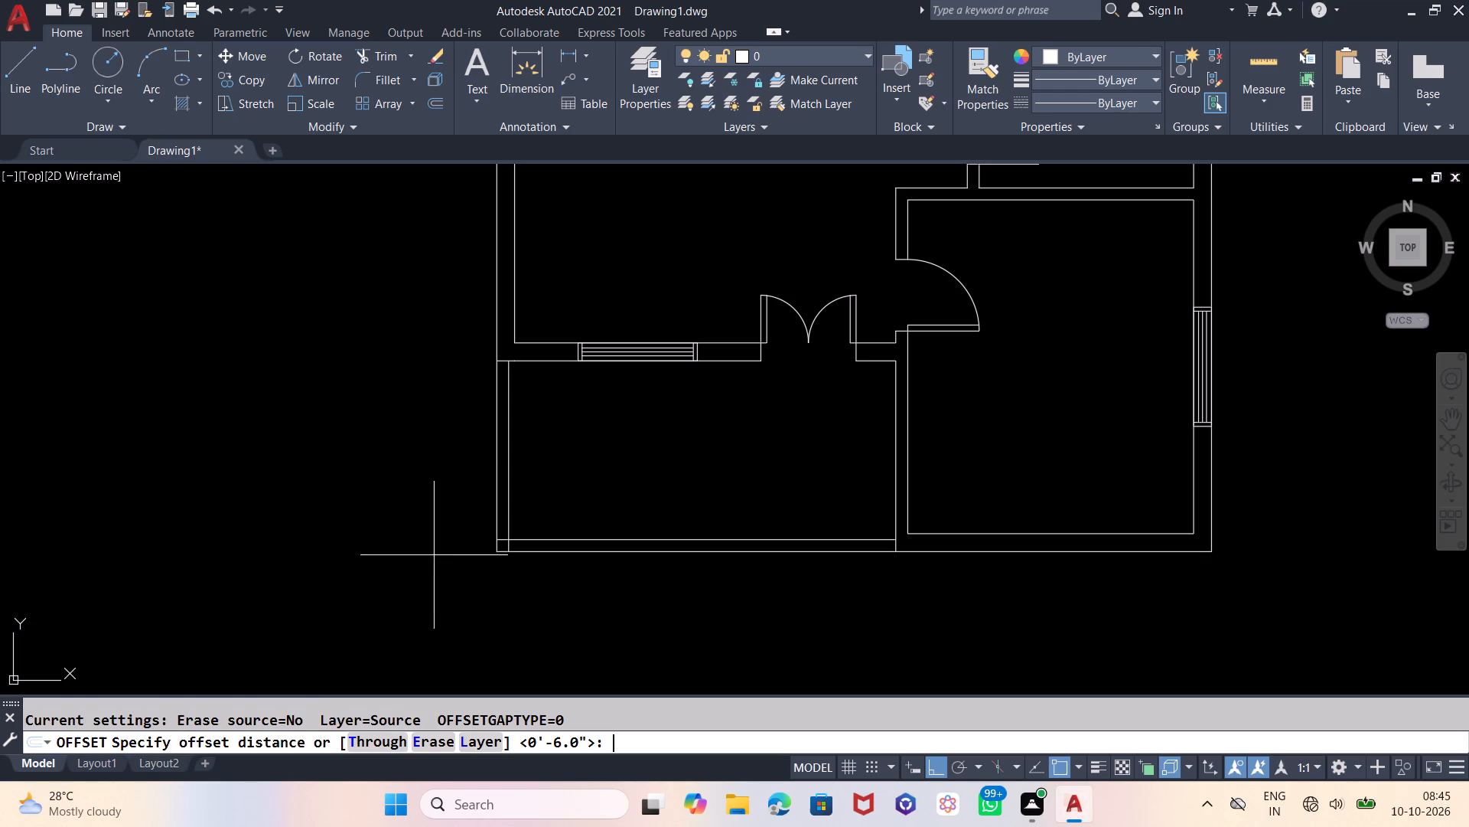
key(9)
key(Return)
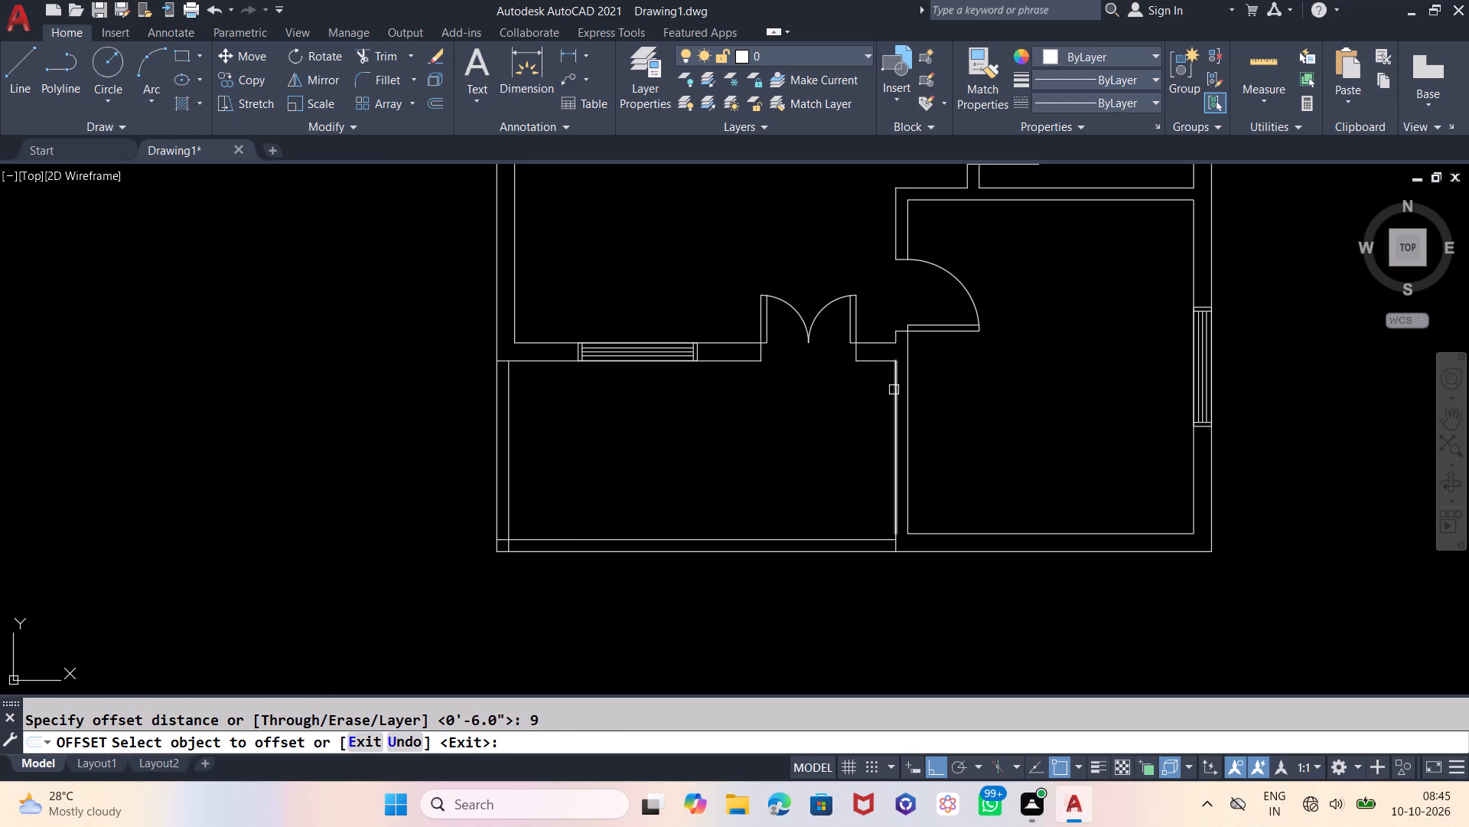
click(894, 391)
click(824, 411)
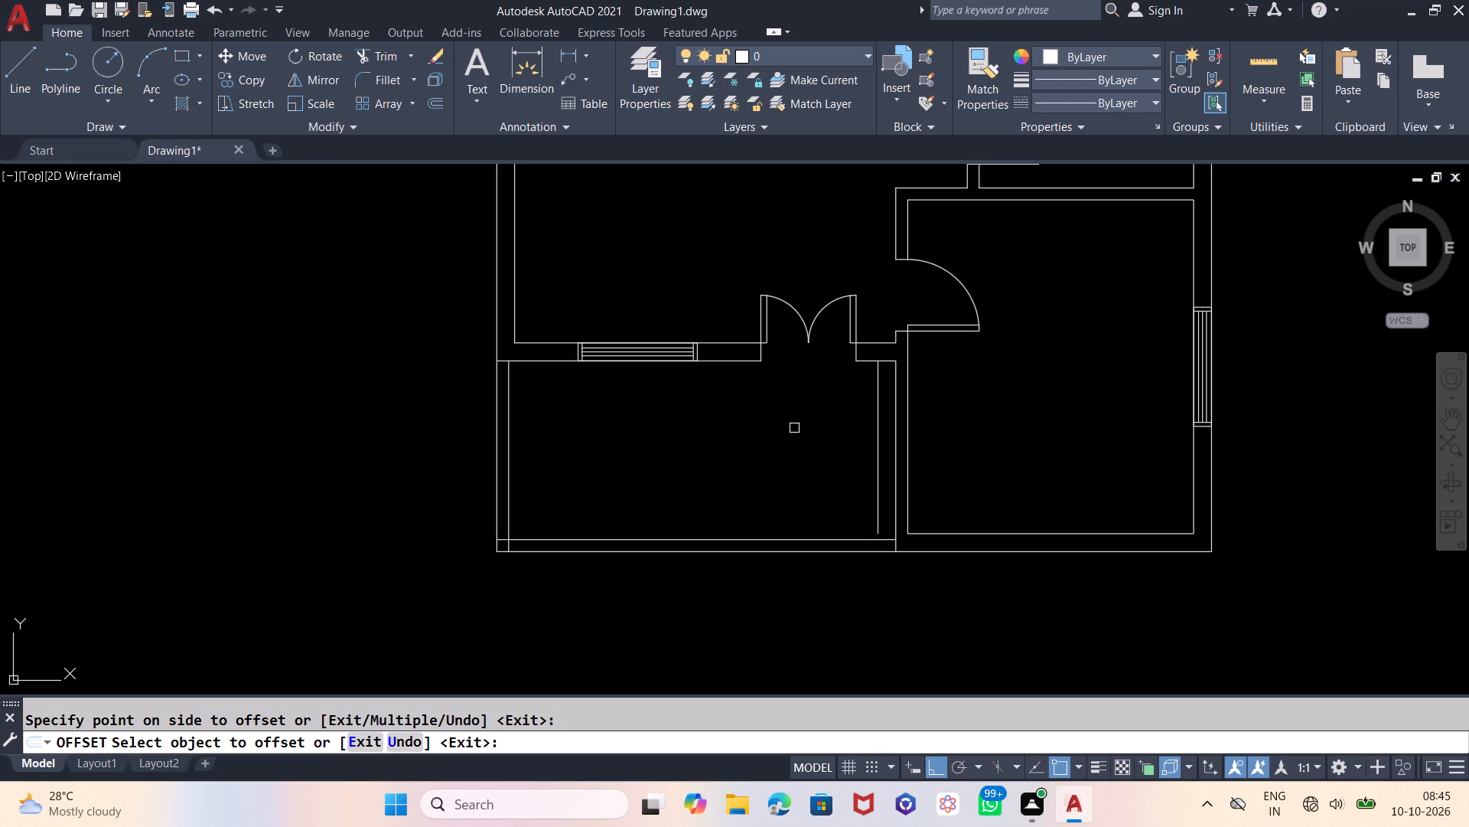
scroll(888, 570, up, 2)
click(901, 511)
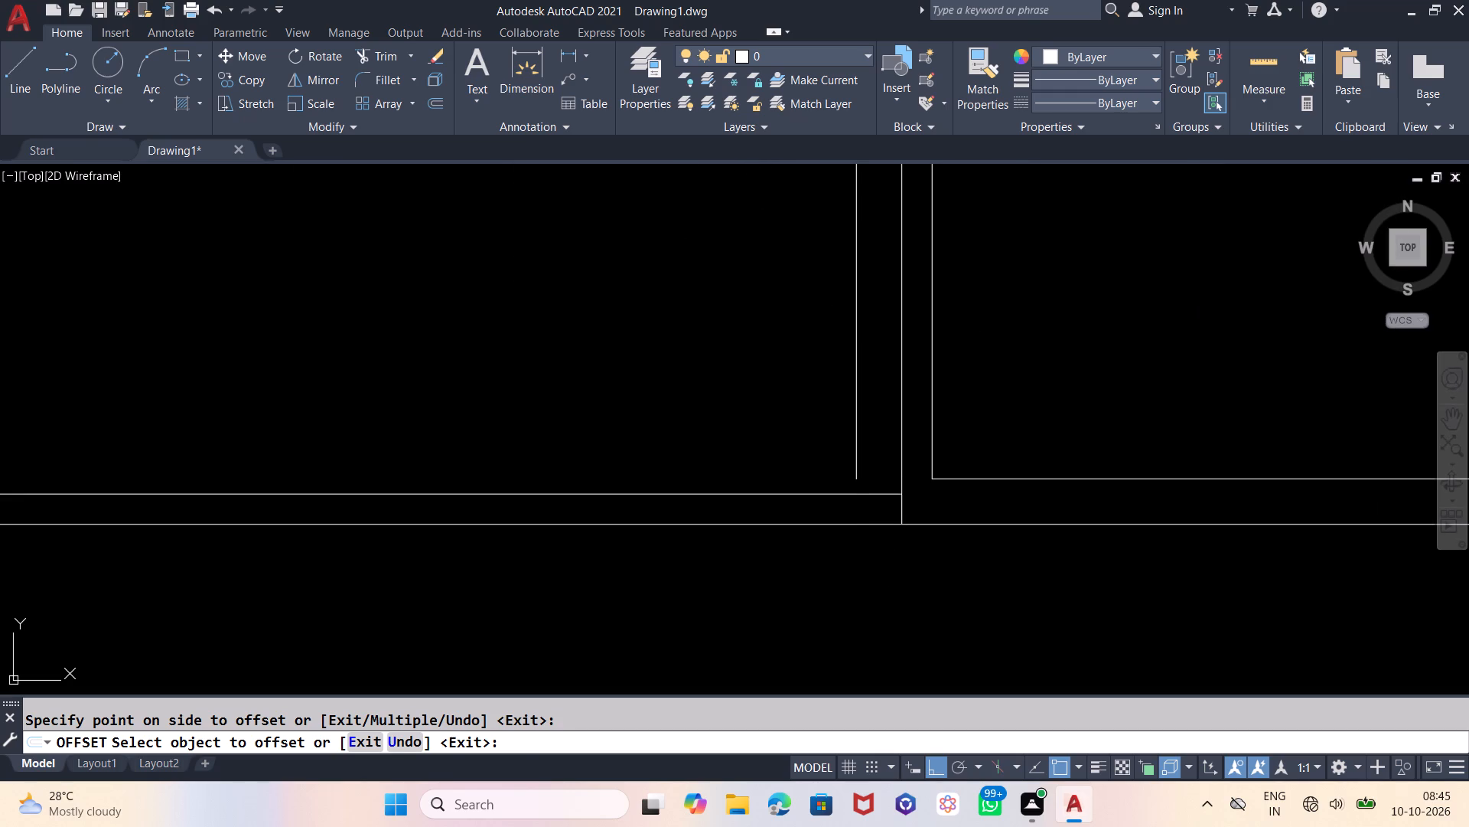
click(826, 560)
scroll(905, 659, down, 2)
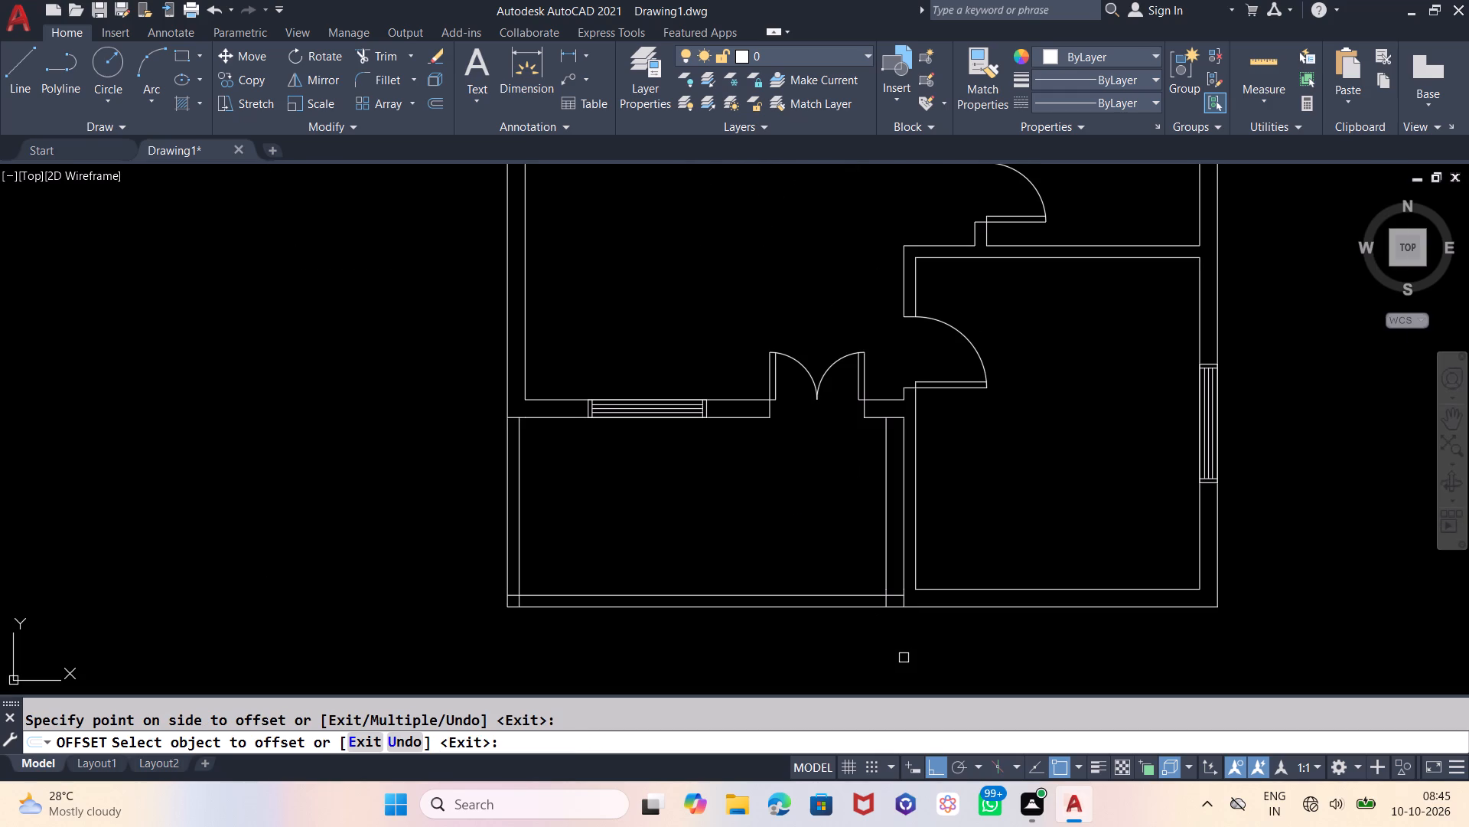
key(Escape)
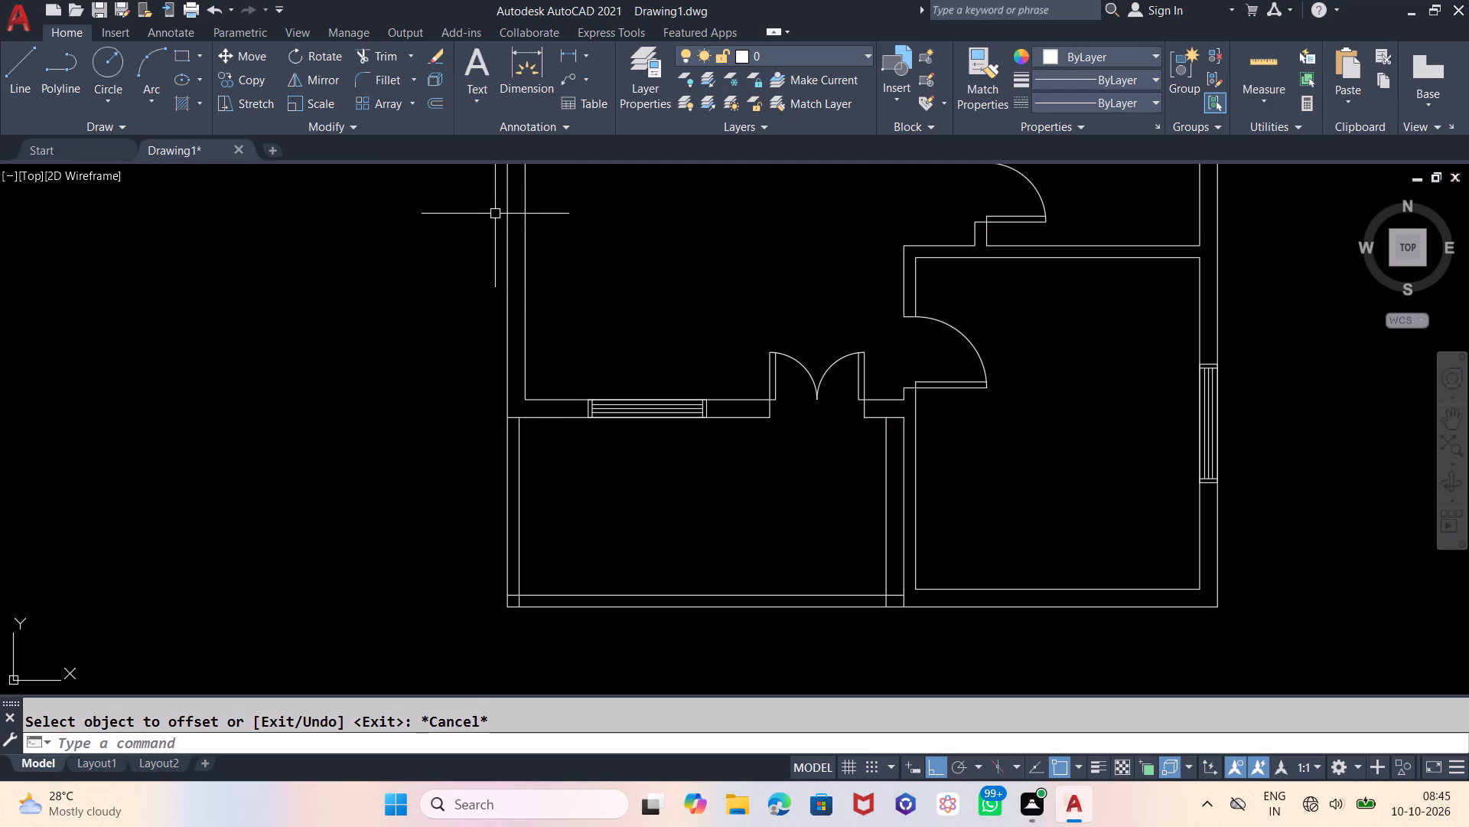
Measure the southwest room's inner width along its south wall, between the inner west and east wall lines.
click(540, 57)
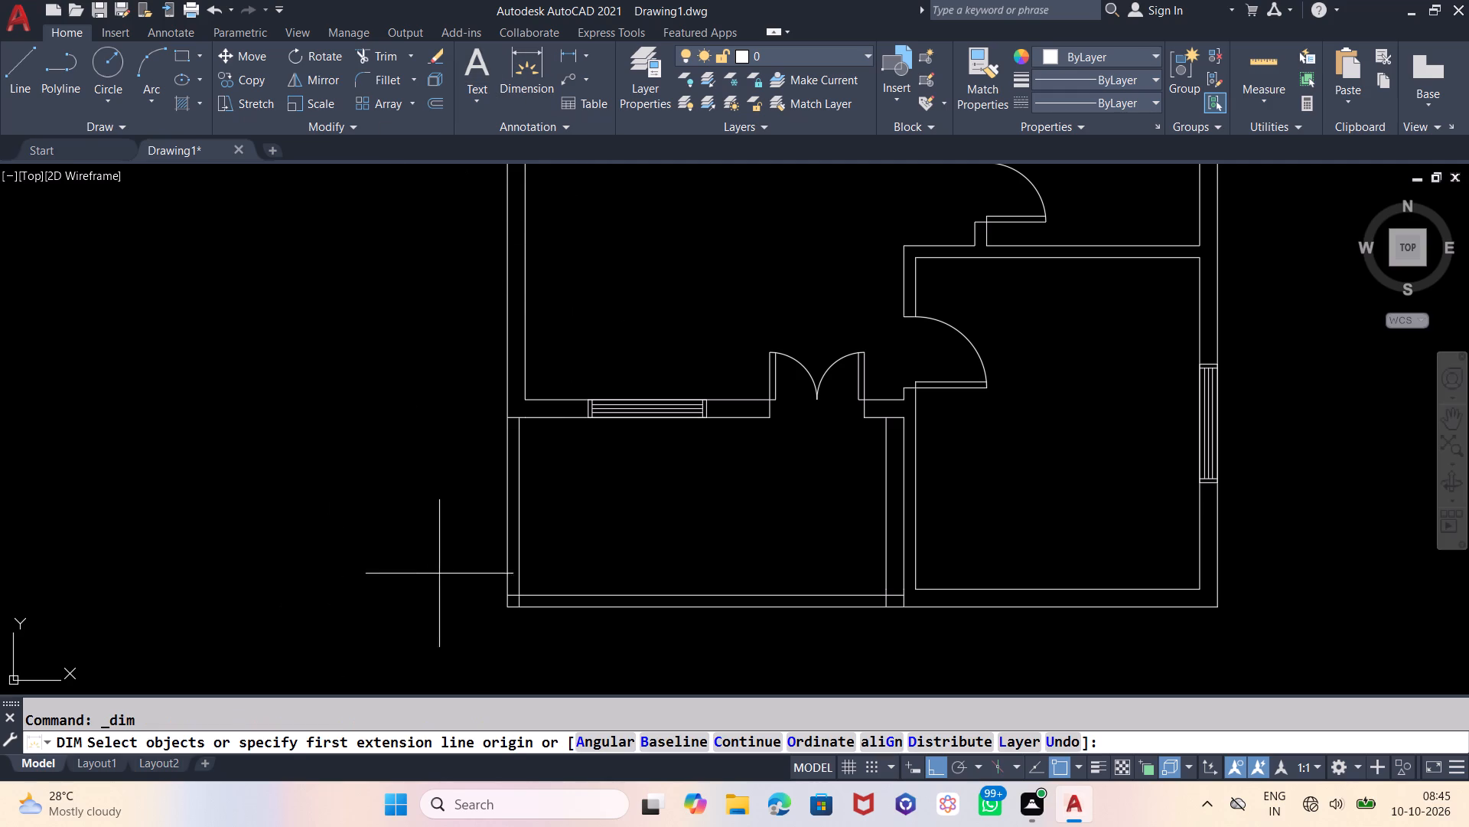
click(520, 594)
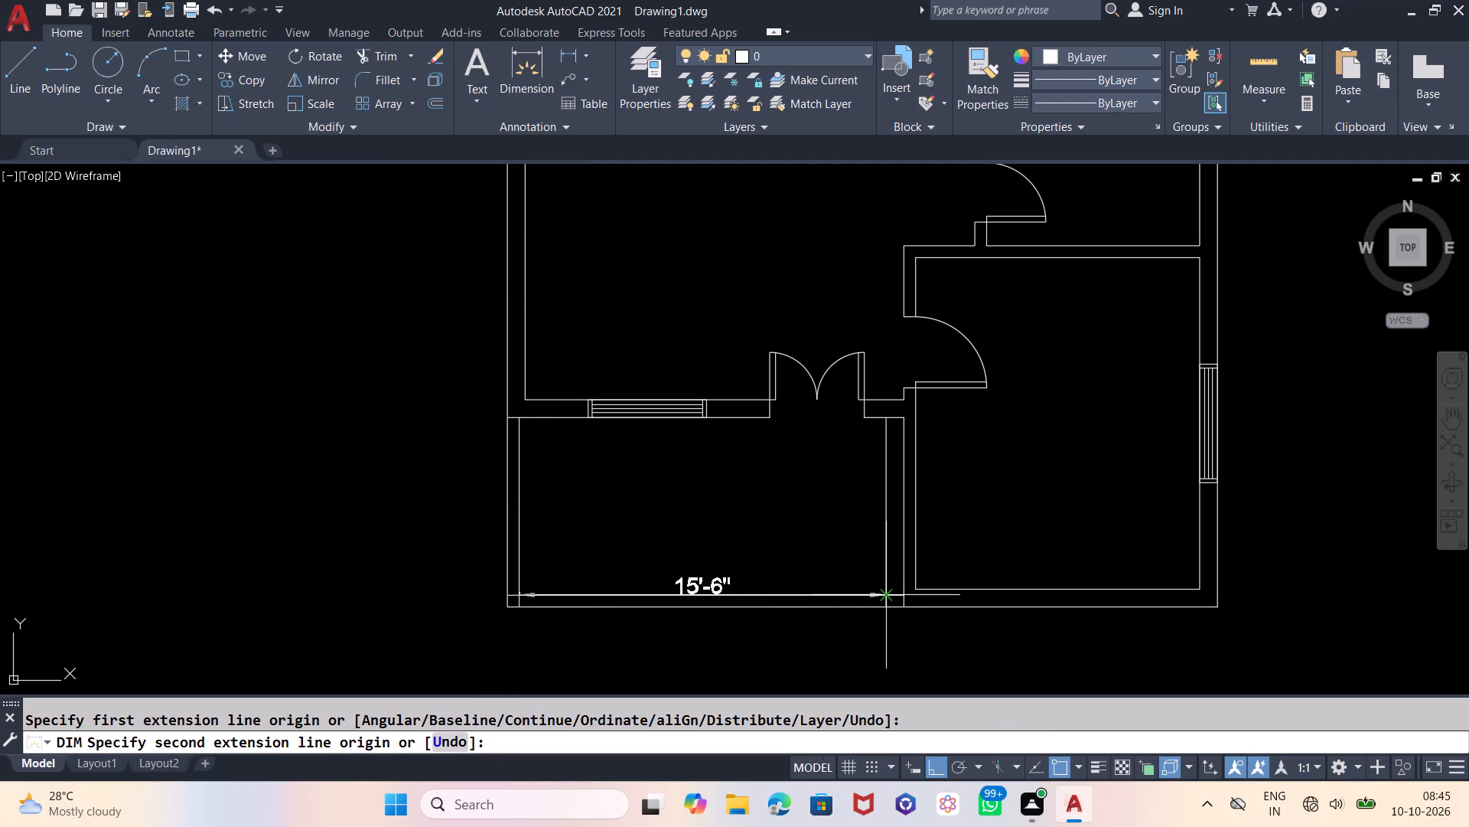
key(Escape)
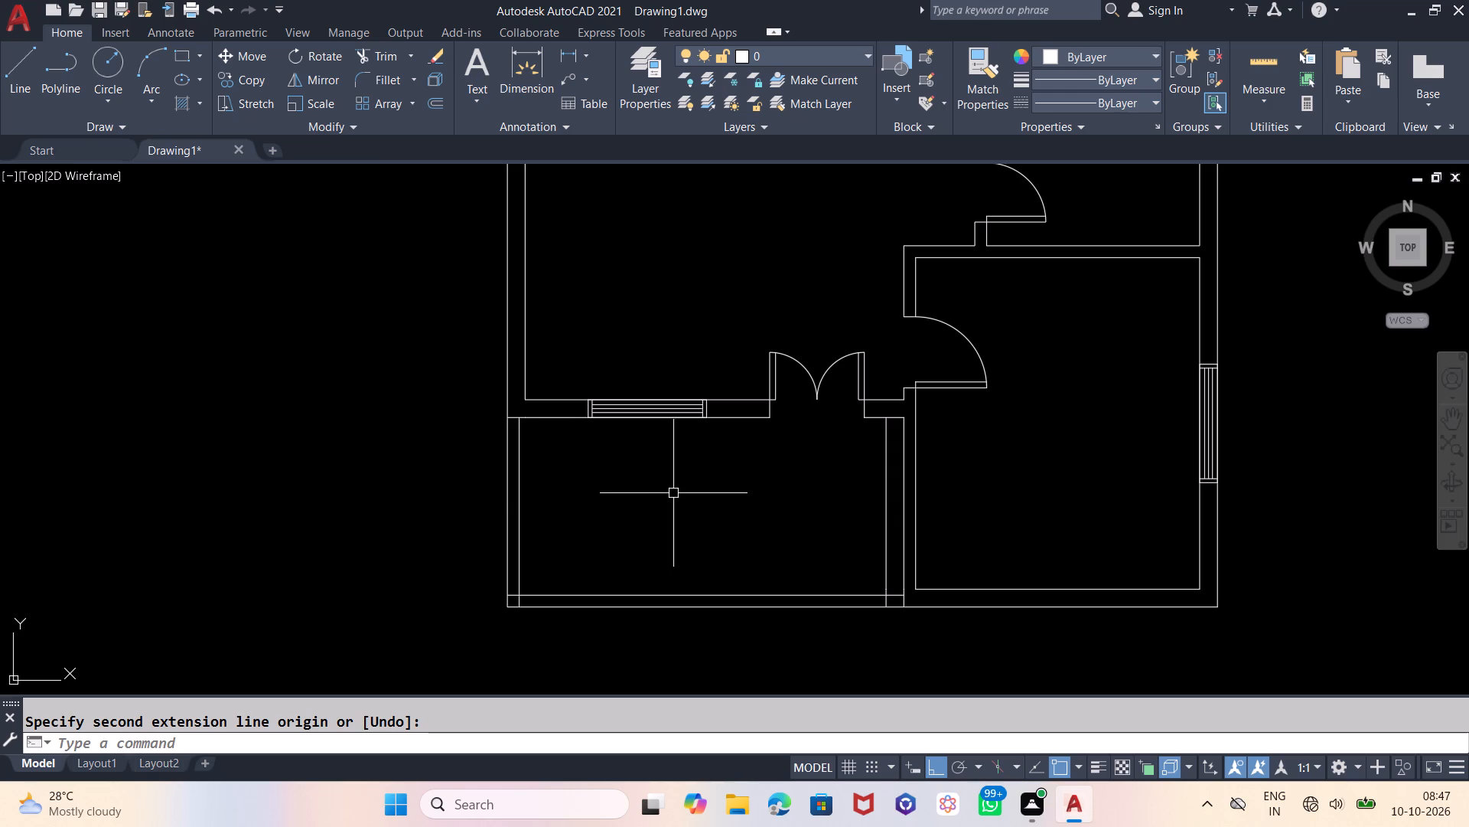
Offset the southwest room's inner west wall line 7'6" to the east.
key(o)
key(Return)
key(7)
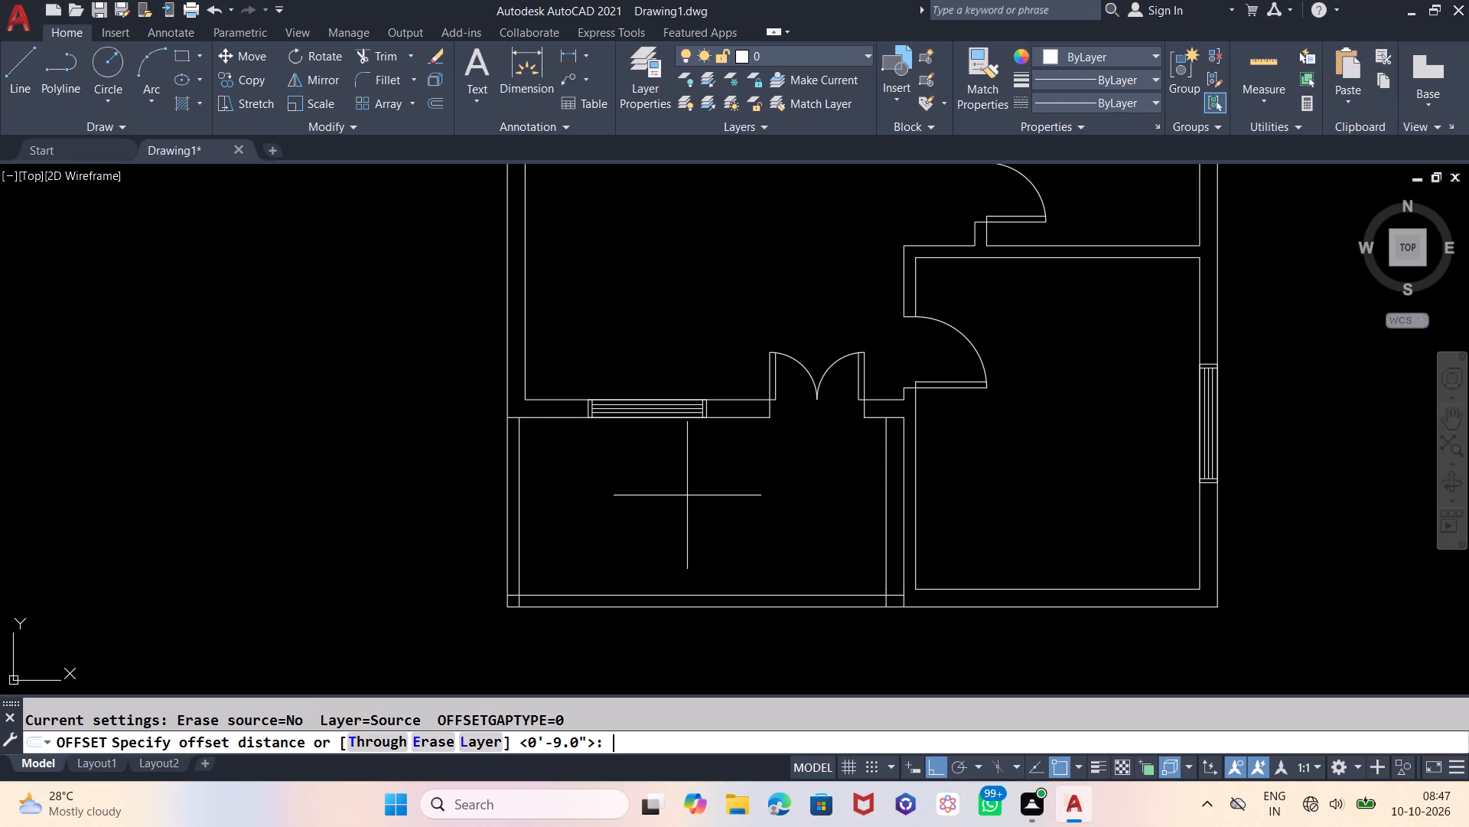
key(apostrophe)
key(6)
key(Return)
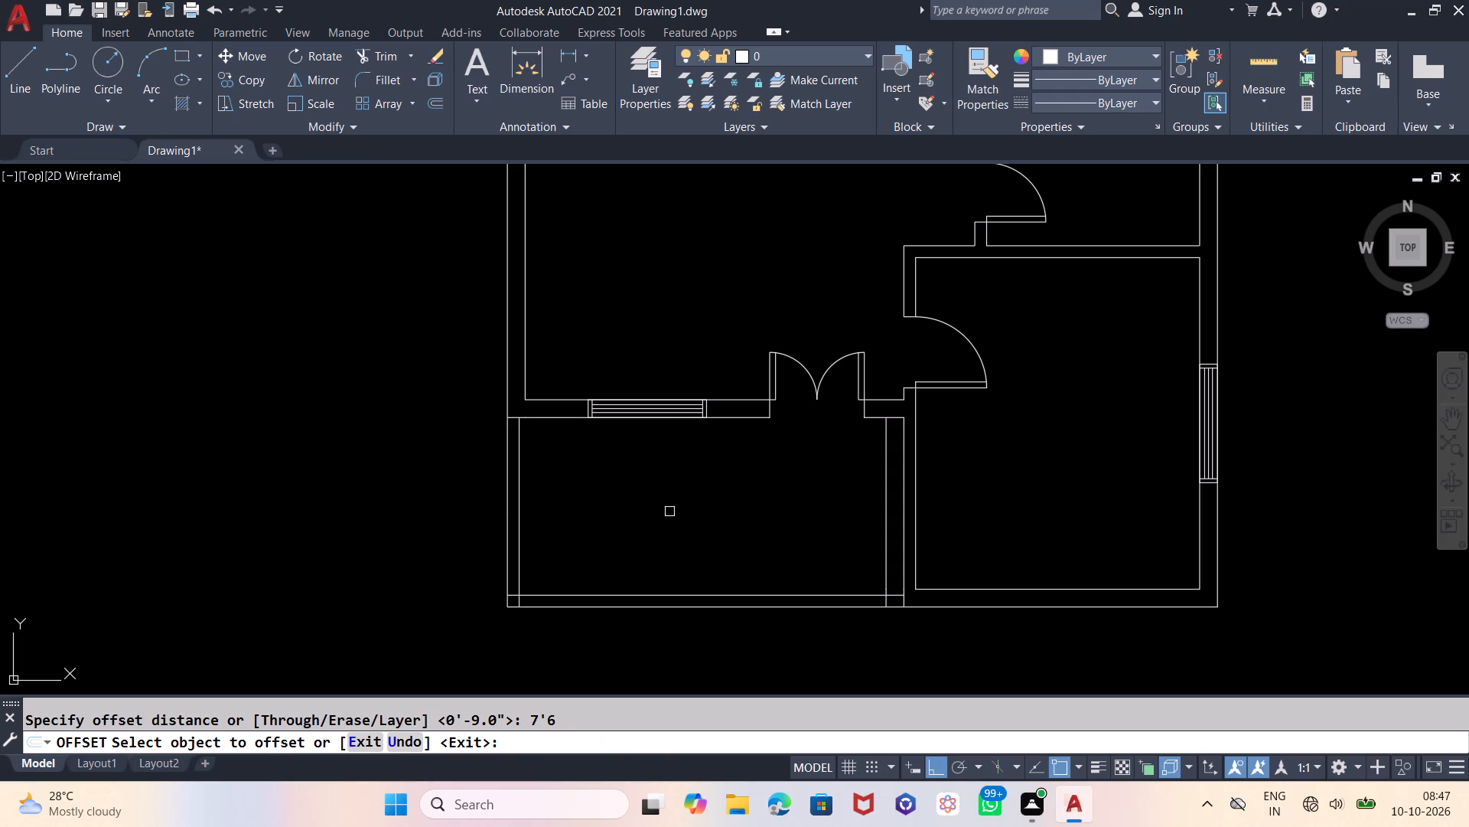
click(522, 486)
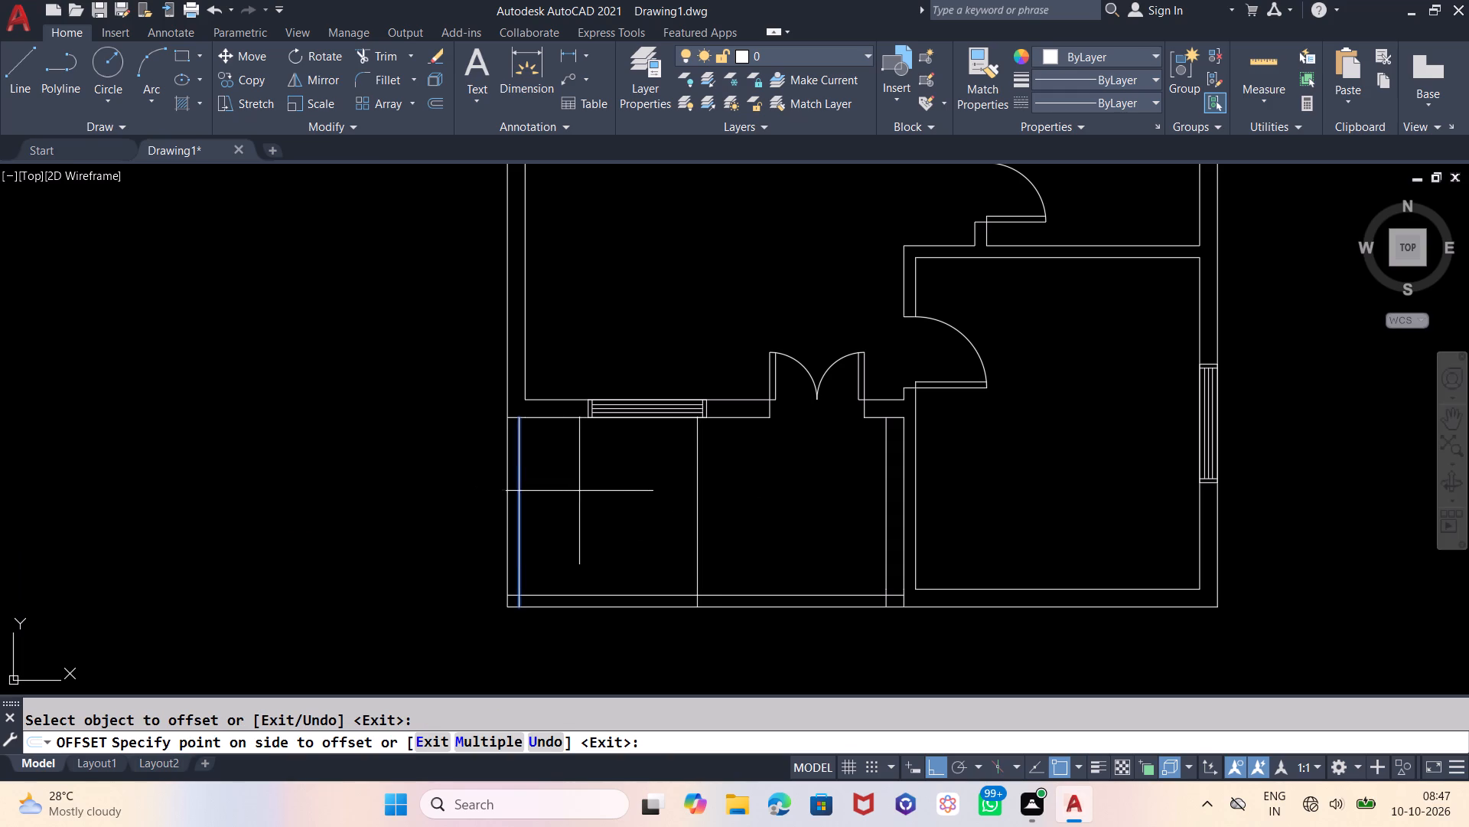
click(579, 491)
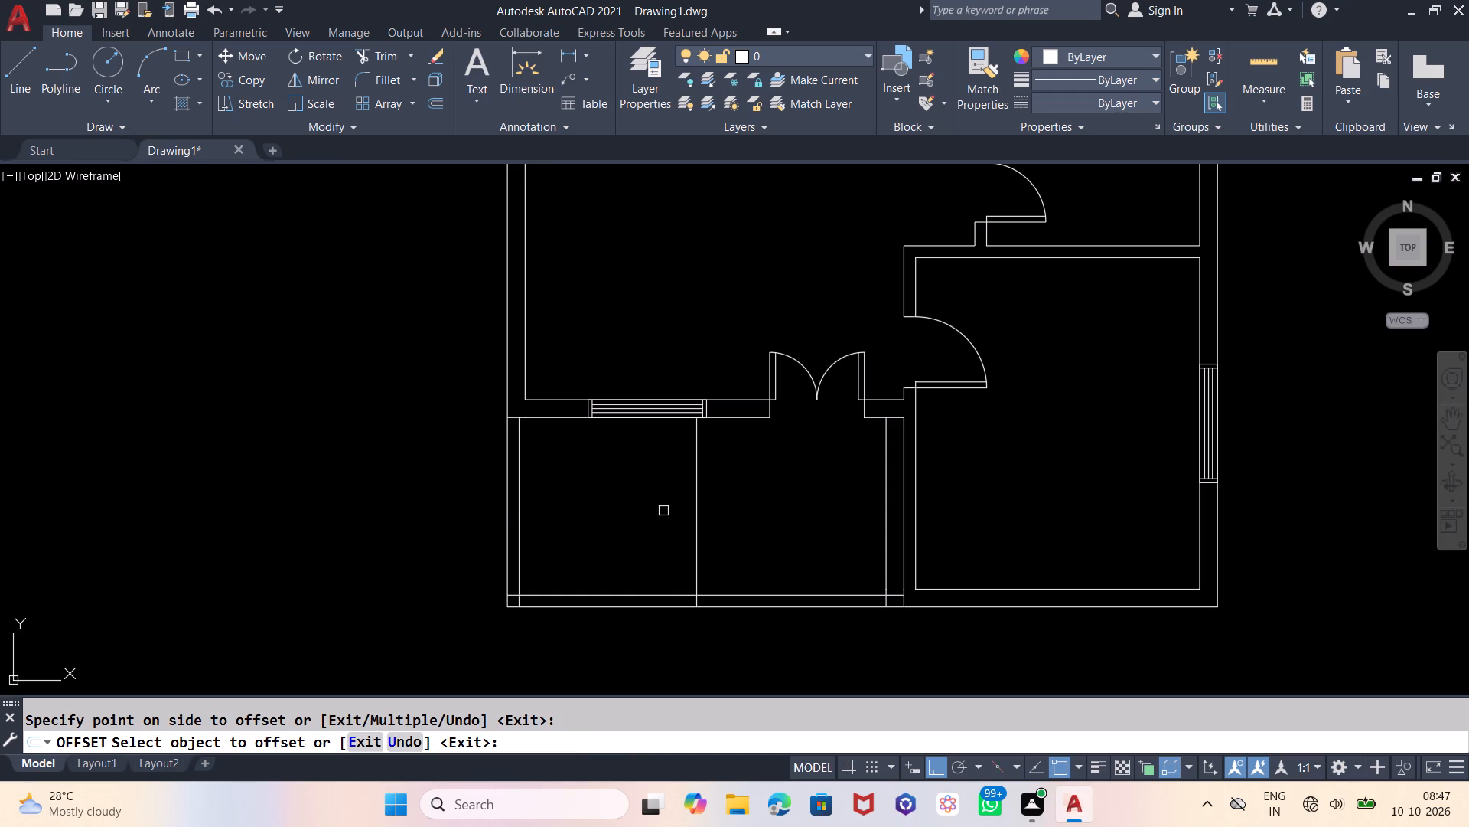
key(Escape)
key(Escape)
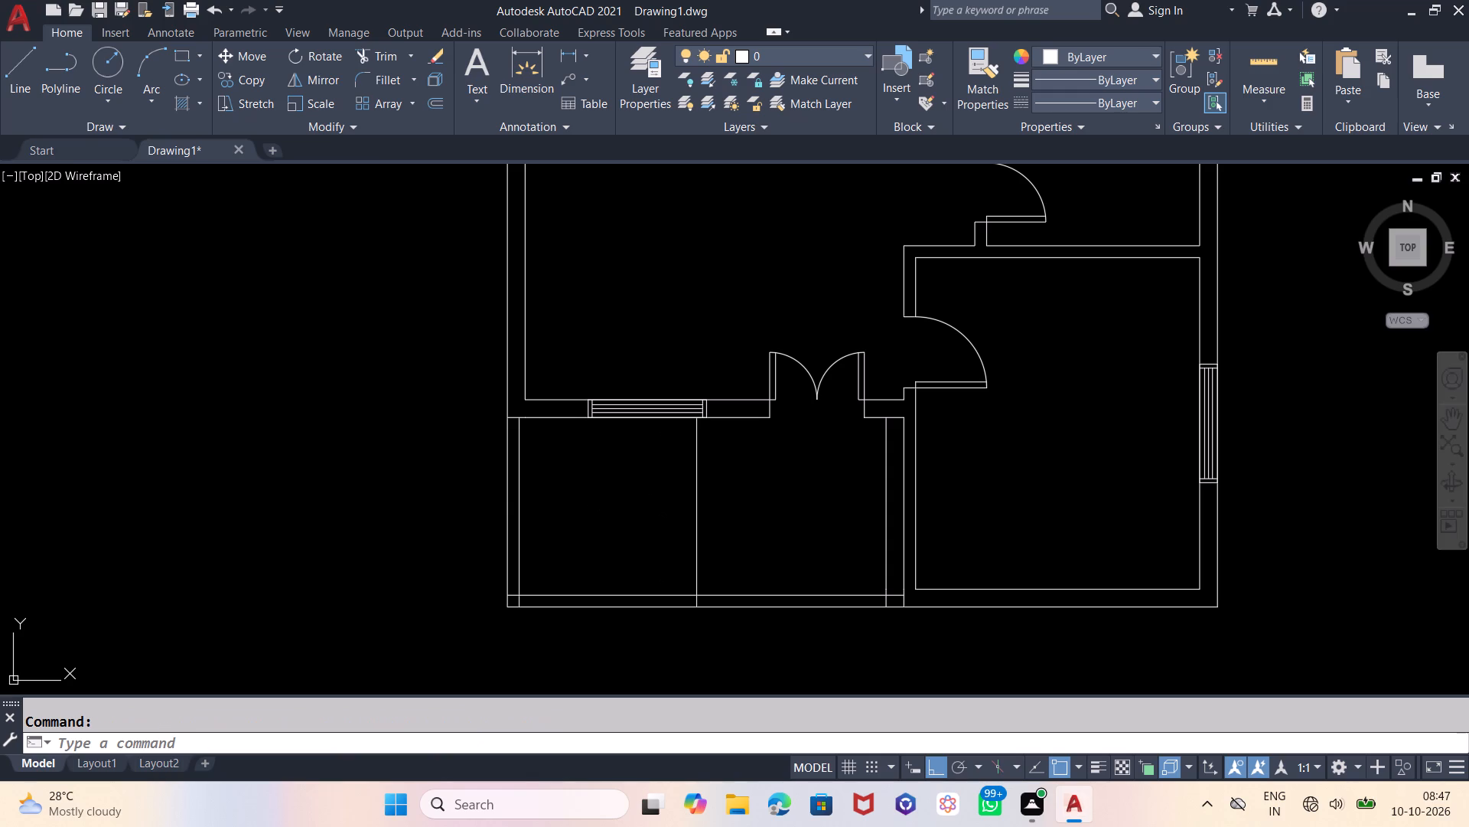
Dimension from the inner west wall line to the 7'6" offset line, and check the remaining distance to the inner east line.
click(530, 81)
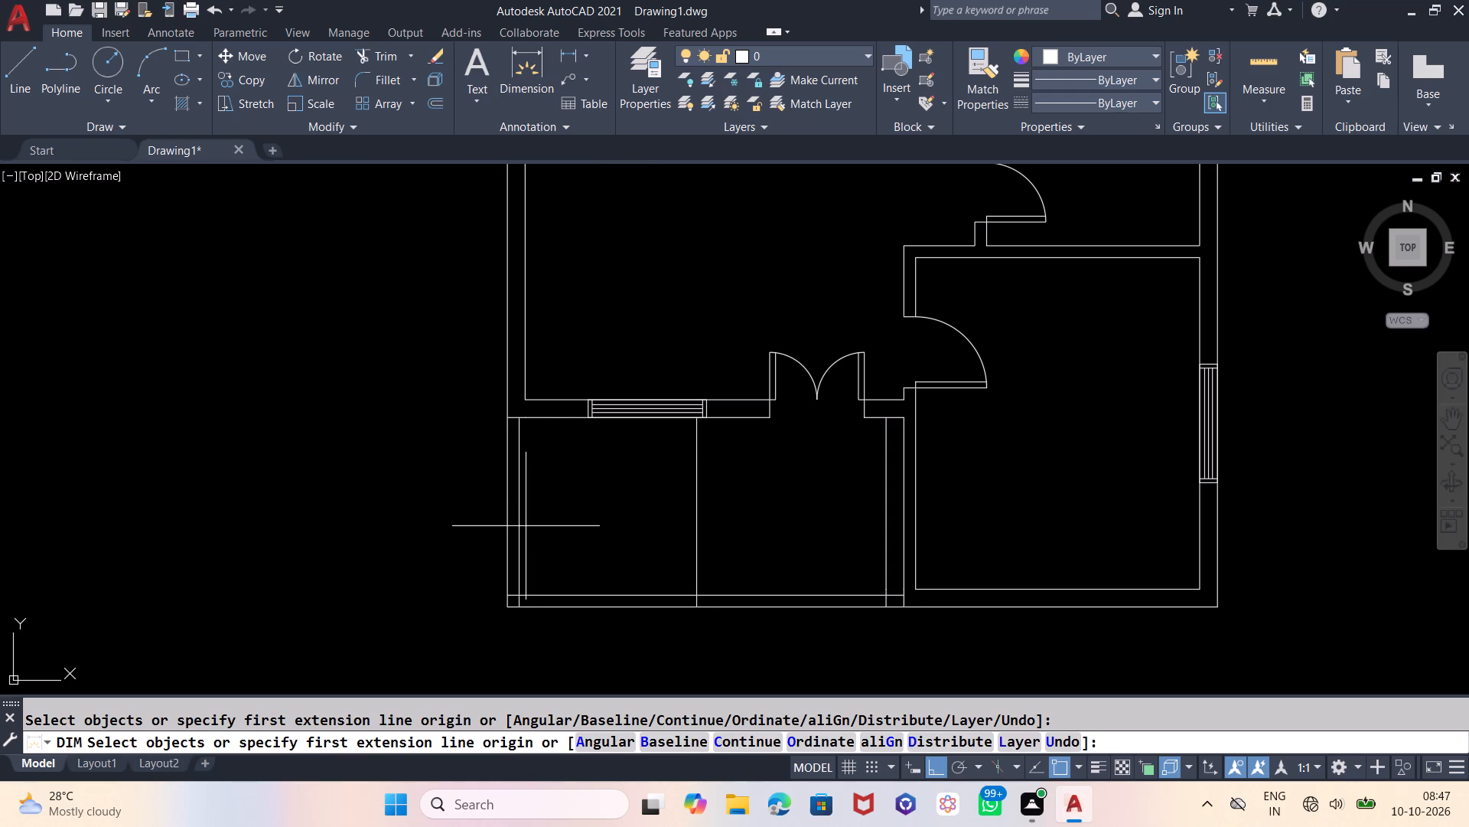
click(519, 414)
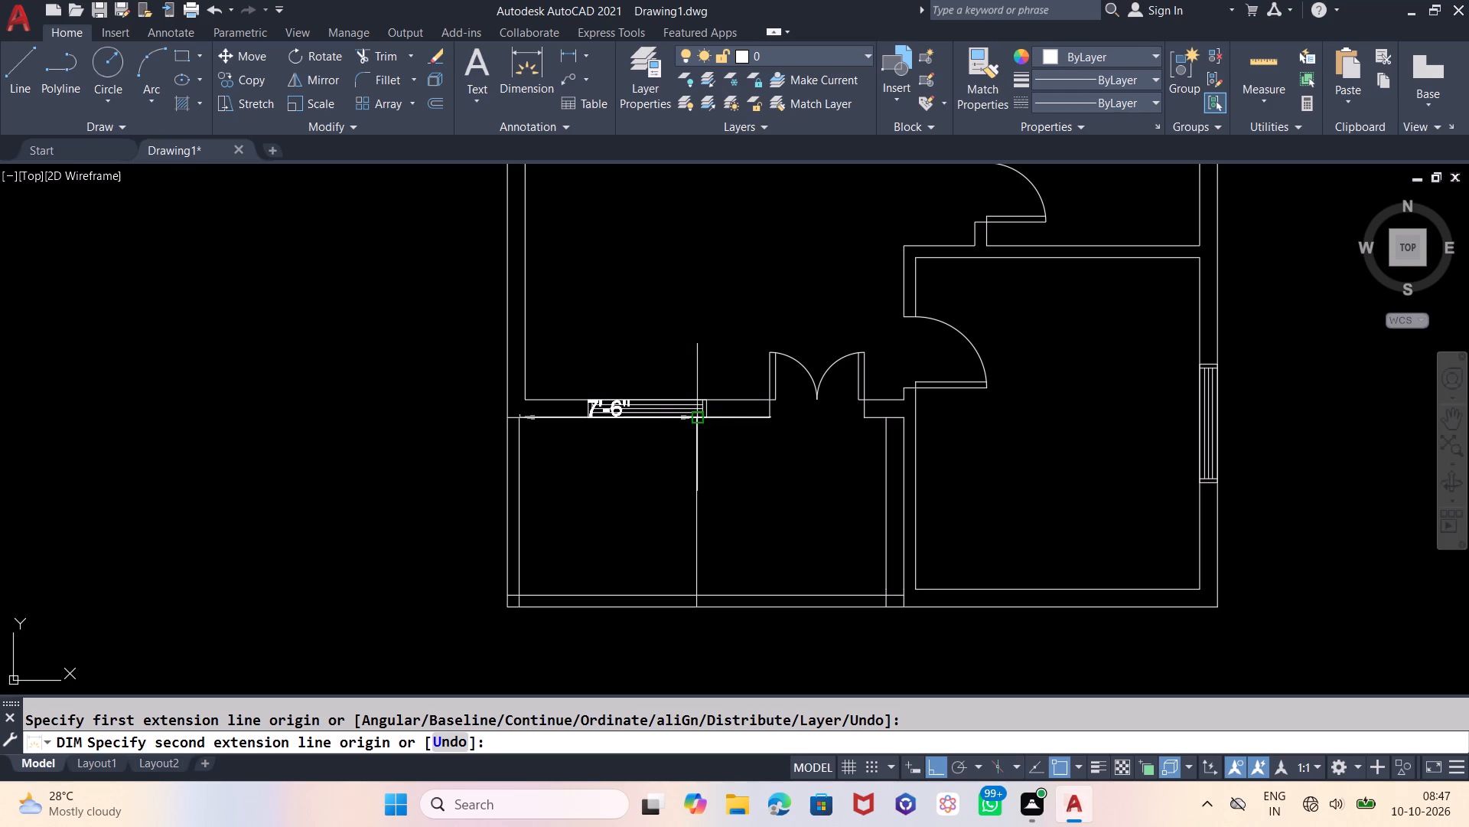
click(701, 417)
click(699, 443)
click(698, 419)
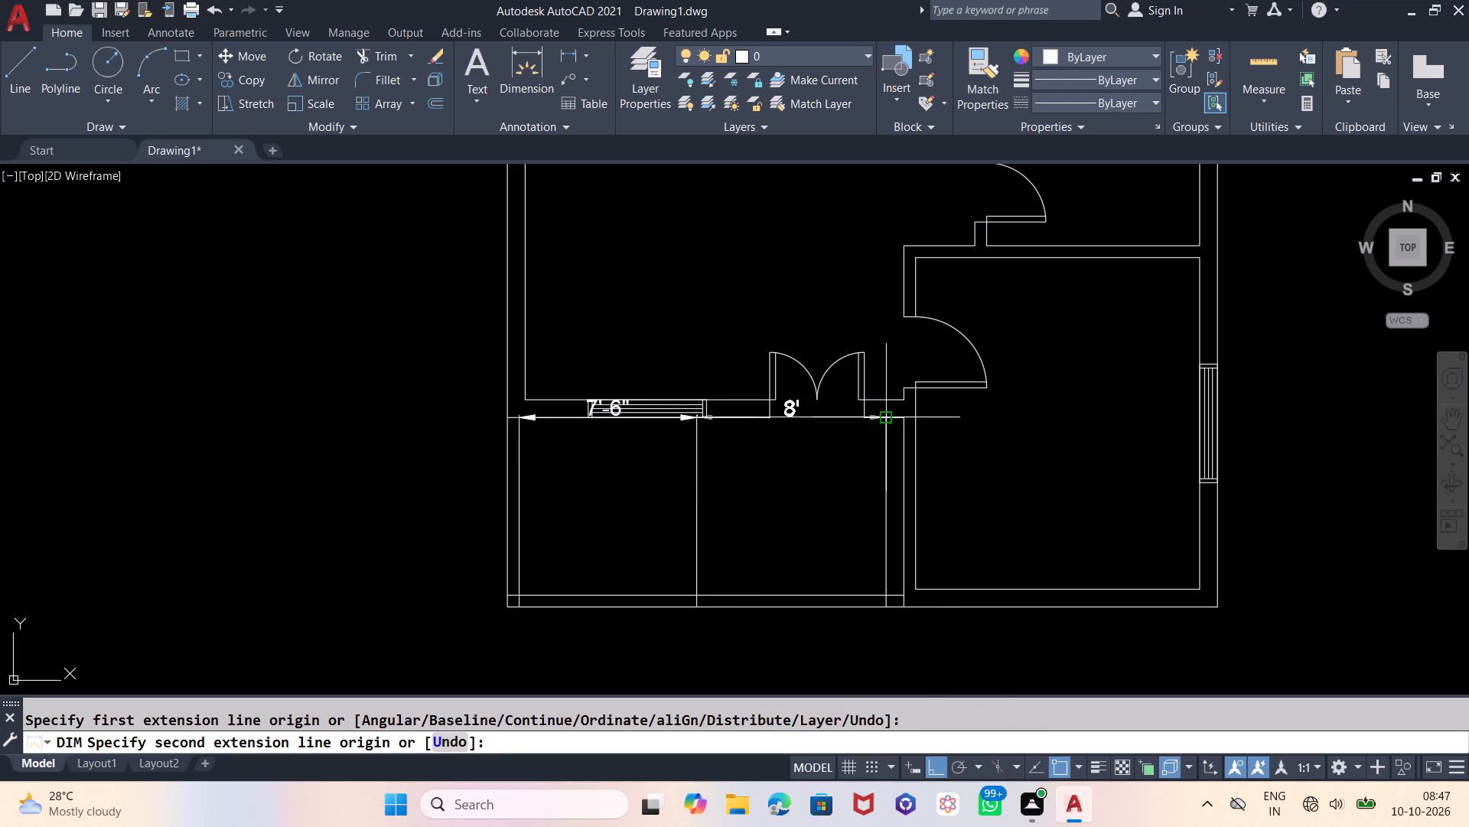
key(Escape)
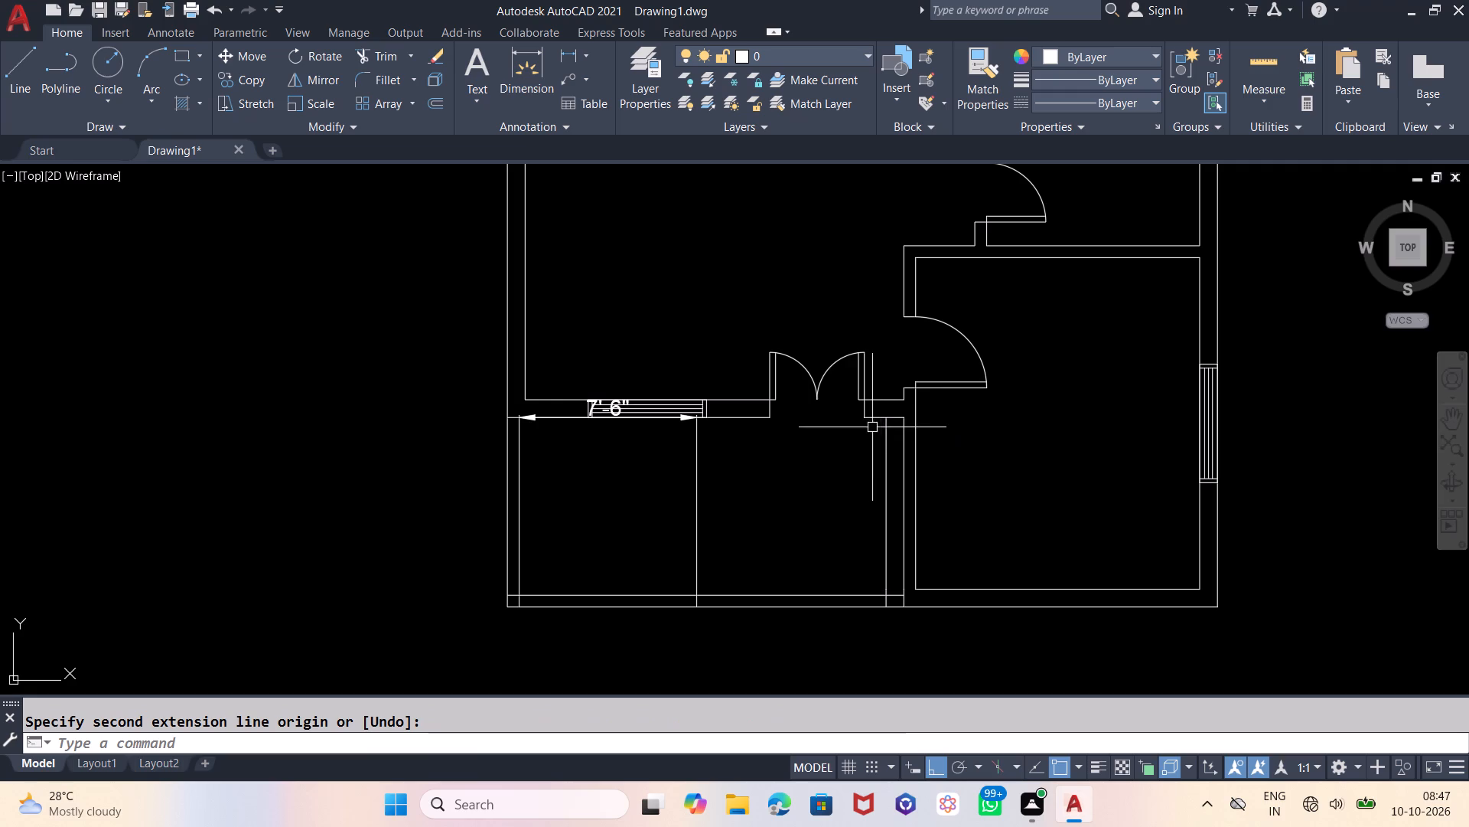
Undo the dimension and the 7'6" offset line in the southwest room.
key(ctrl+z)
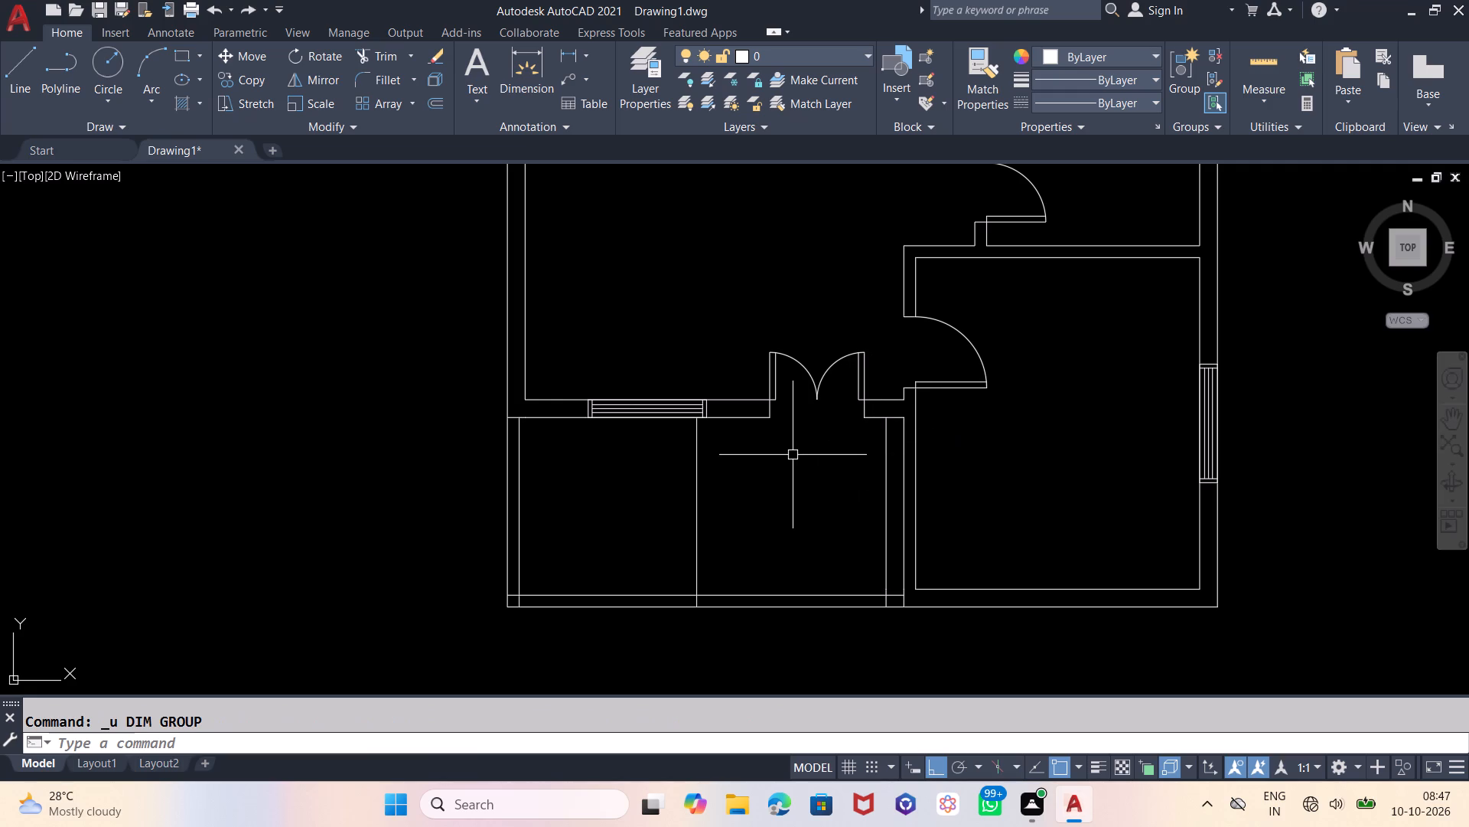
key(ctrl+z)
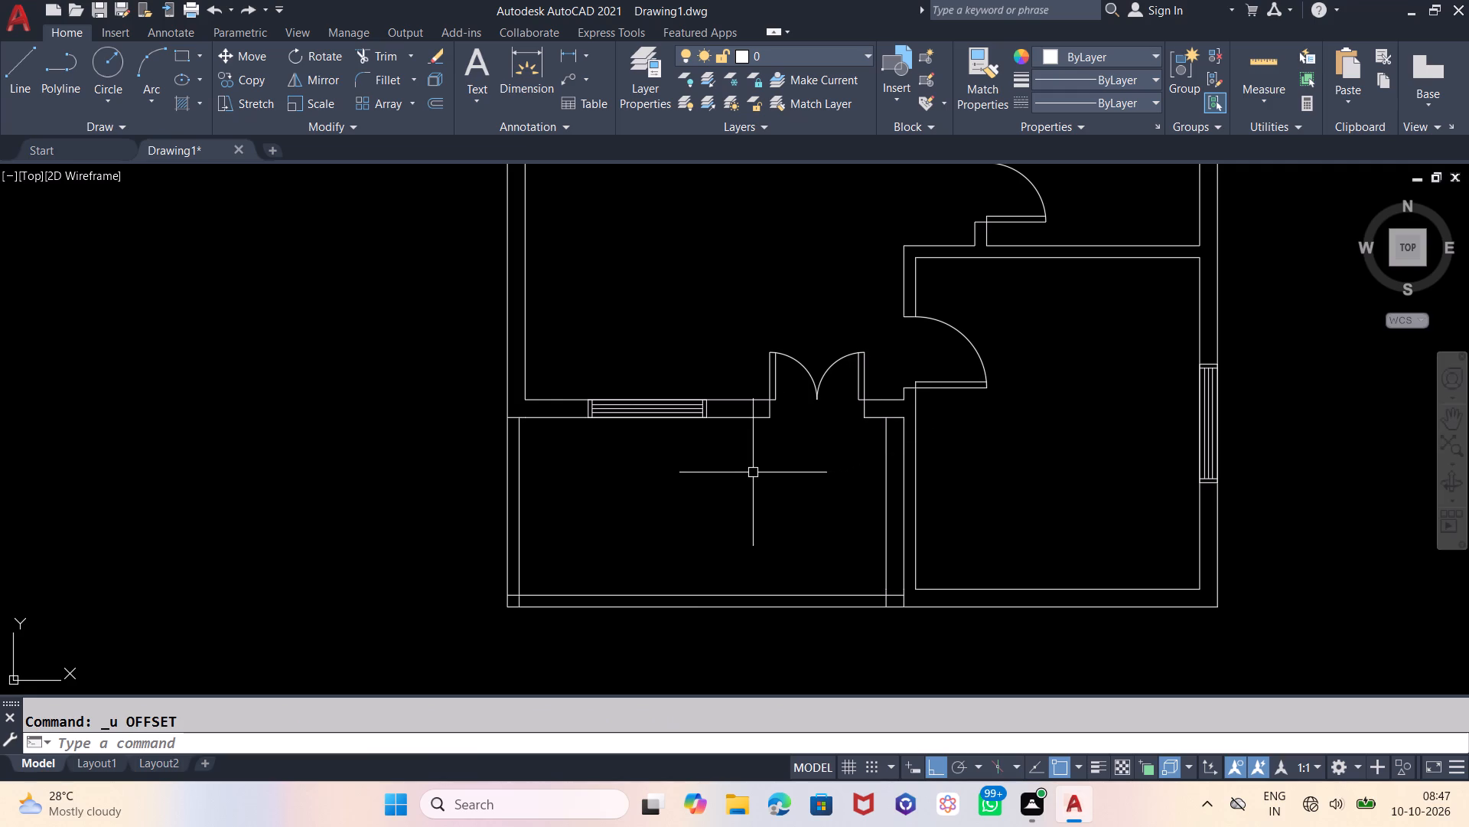
Offset the southwest room's inner west wall line 7'9" to the east.
key(o)
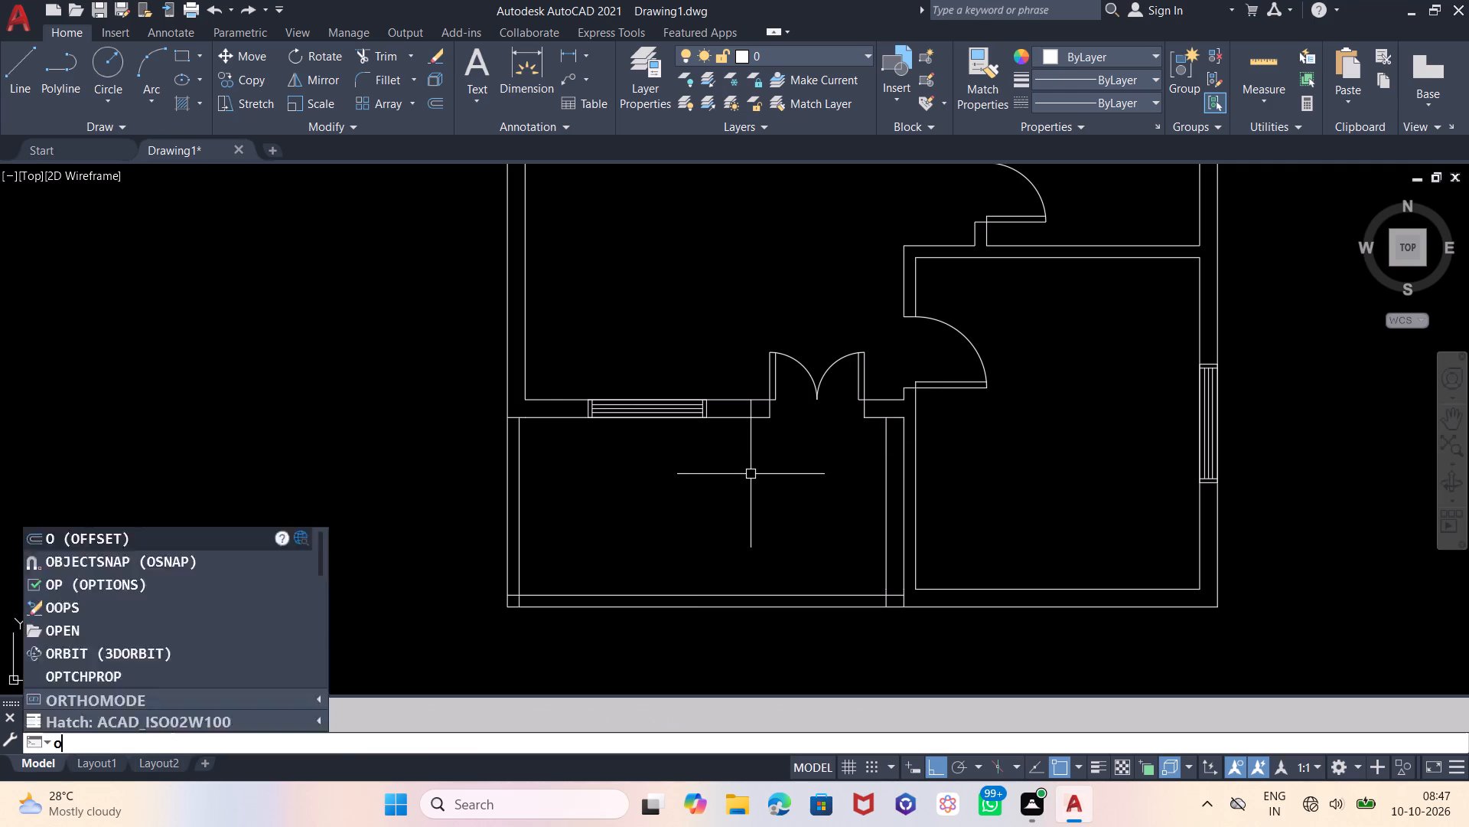
key(Return)
key(7)
text('9)
key(Return)
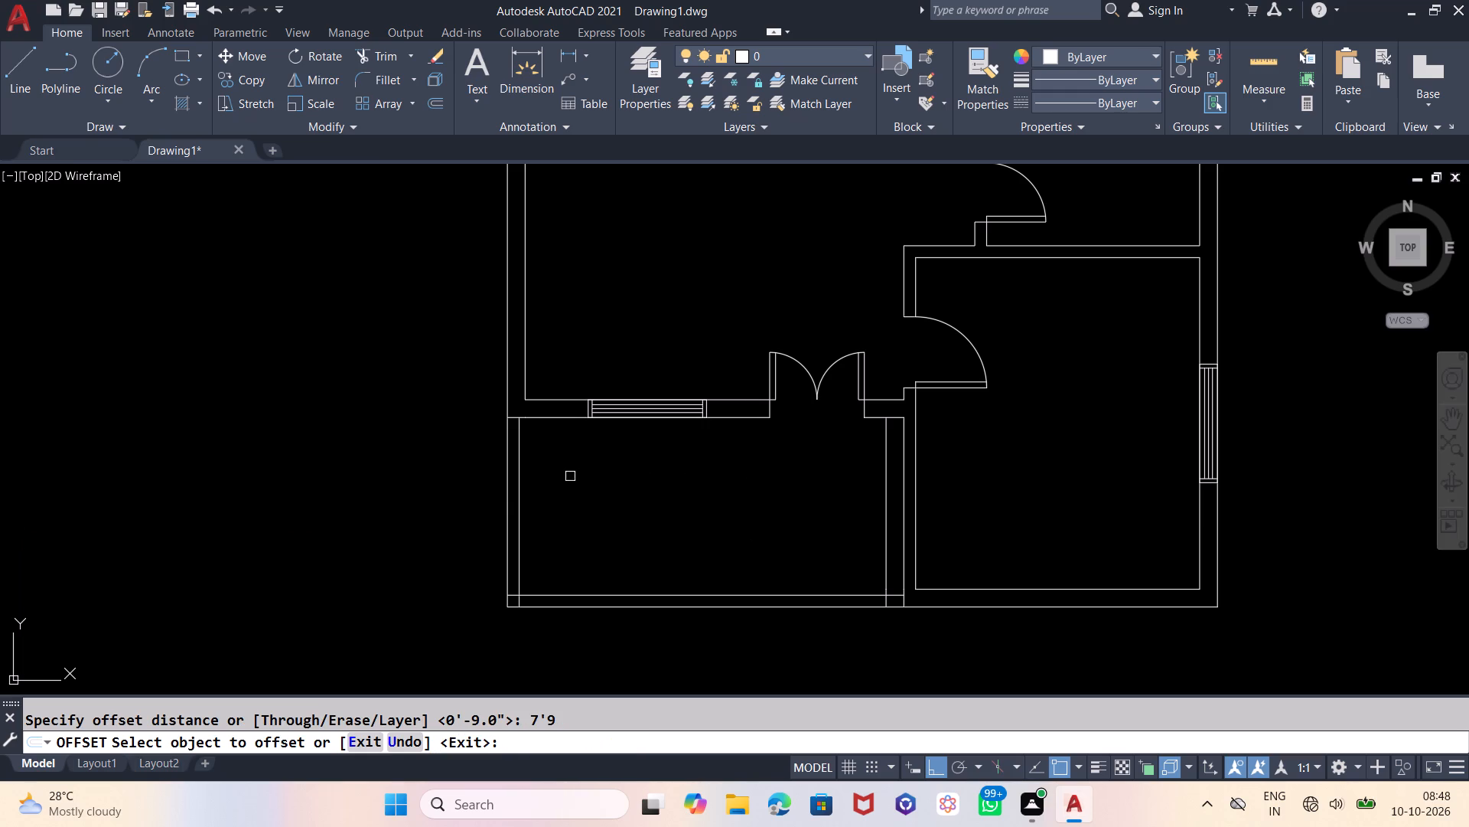
click(520, 472)
click(574, 468)
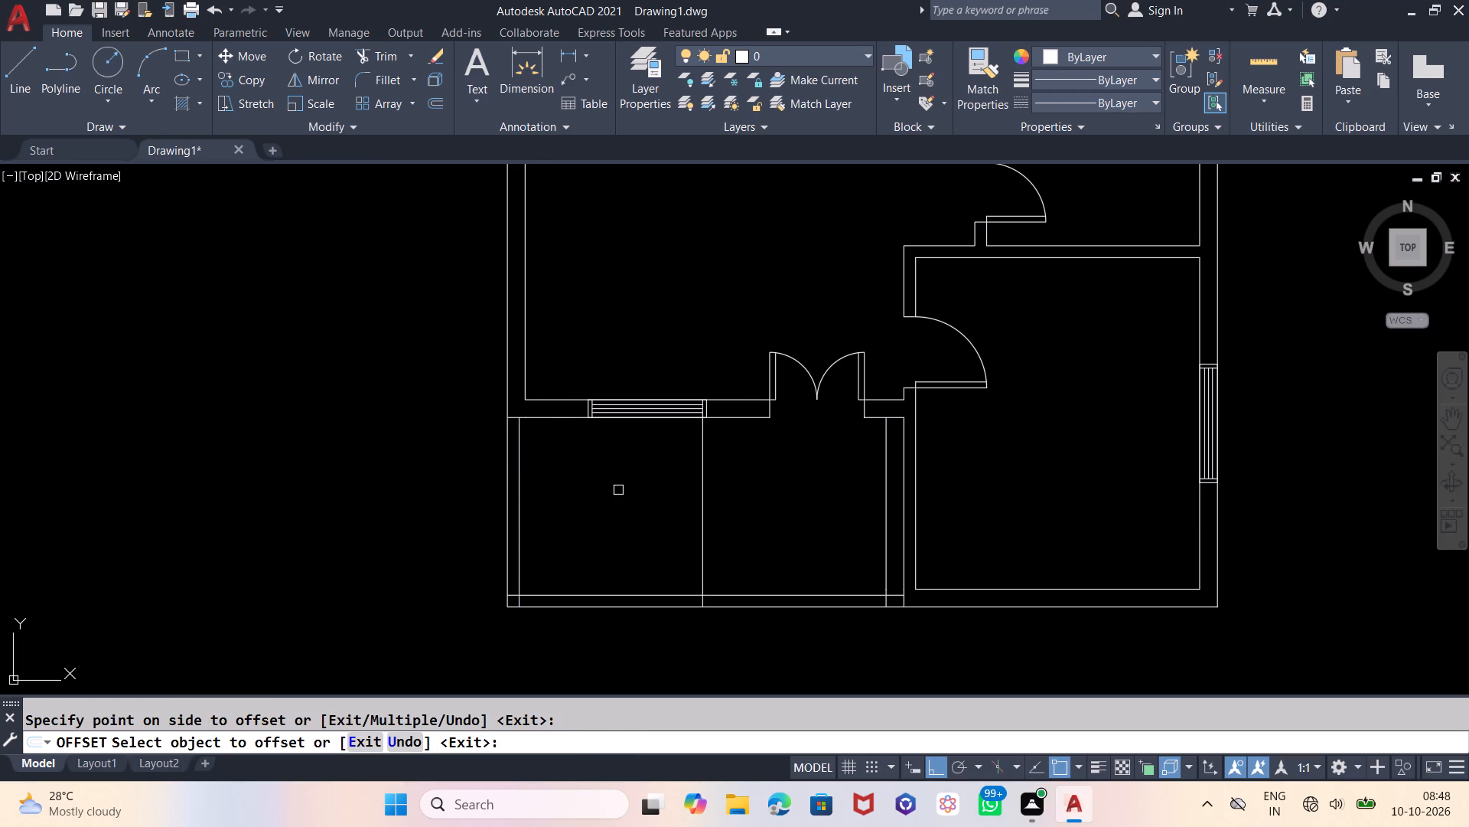
key(Escape)
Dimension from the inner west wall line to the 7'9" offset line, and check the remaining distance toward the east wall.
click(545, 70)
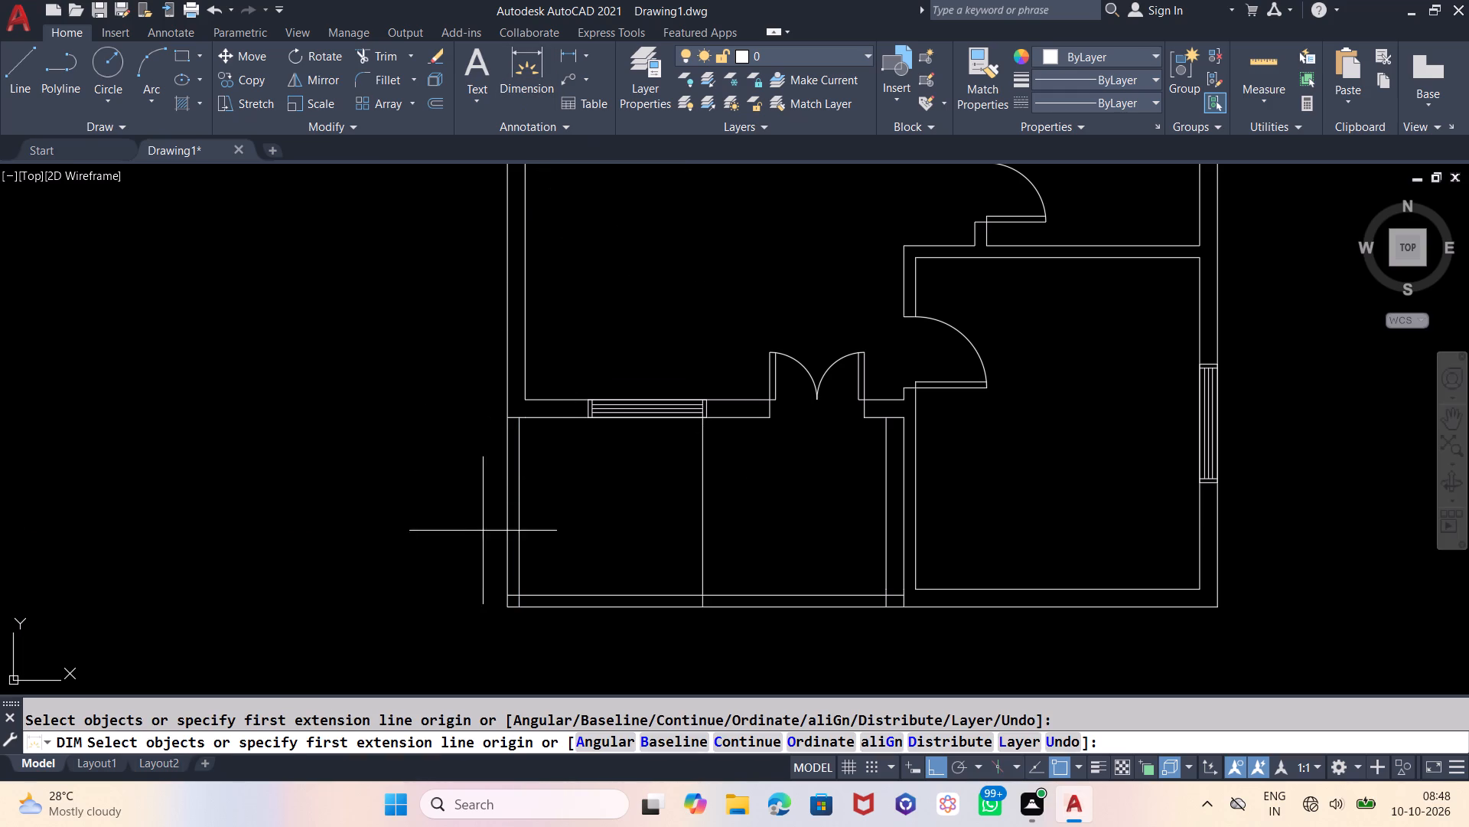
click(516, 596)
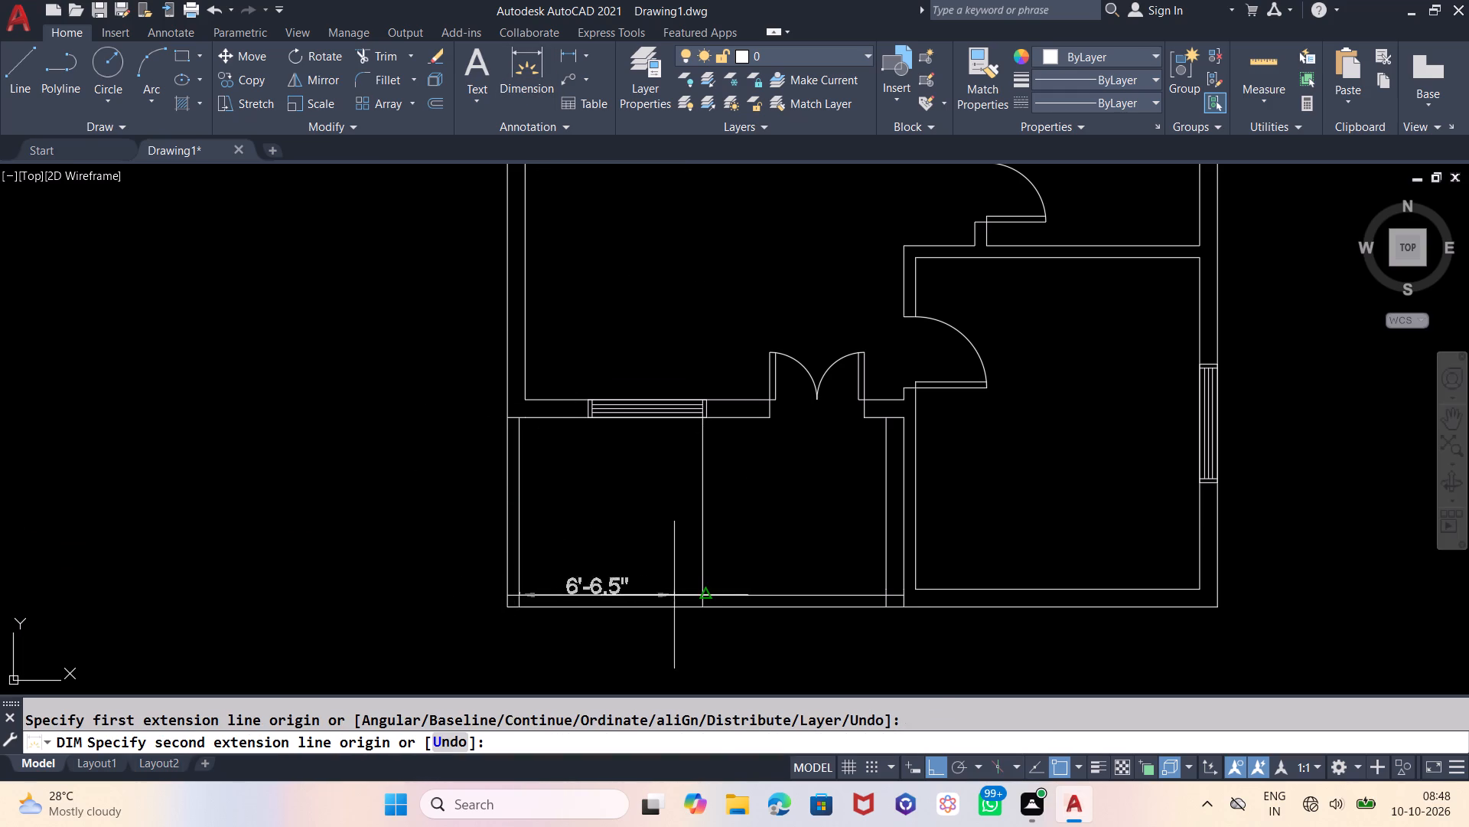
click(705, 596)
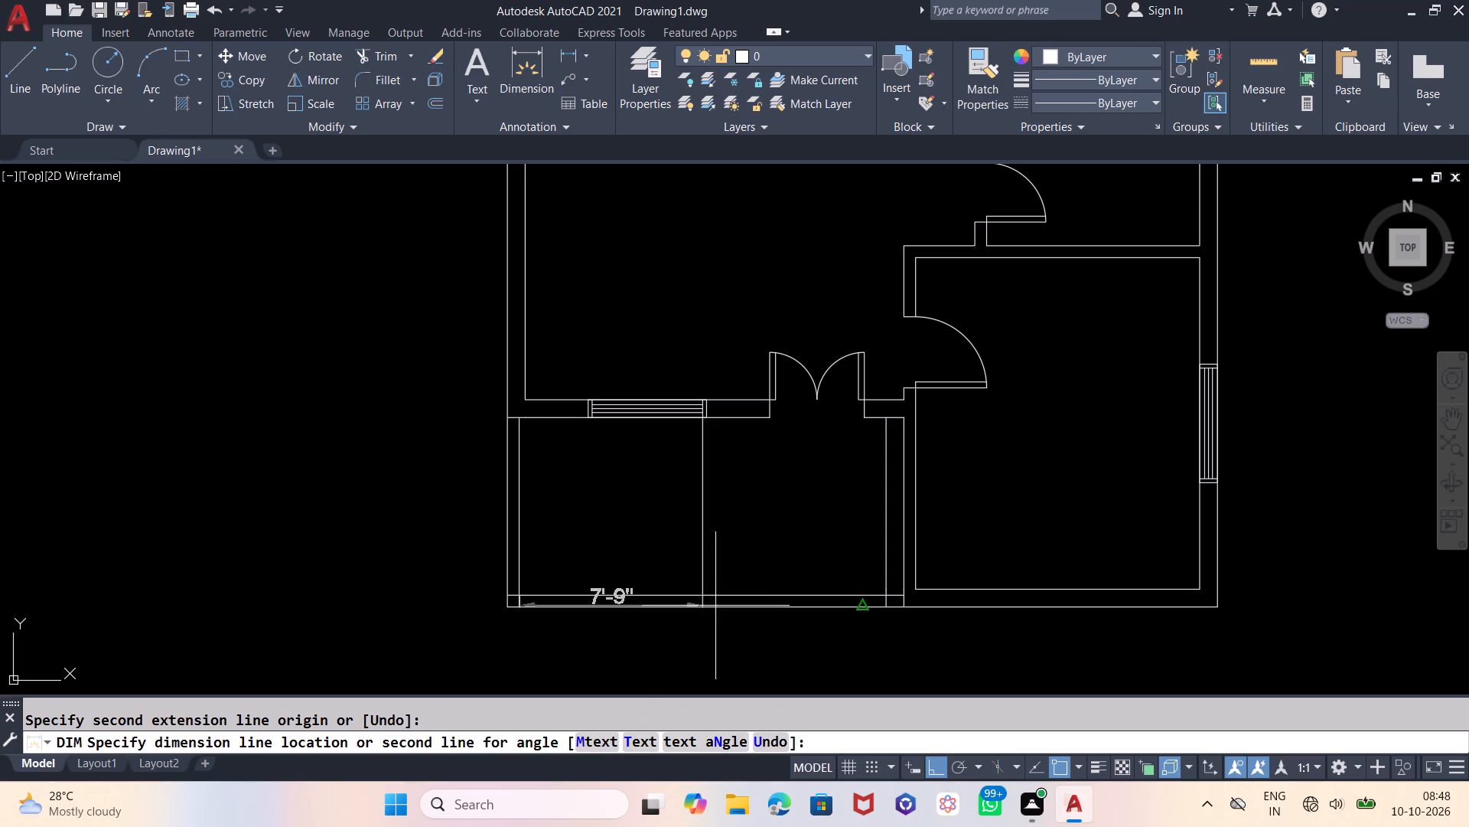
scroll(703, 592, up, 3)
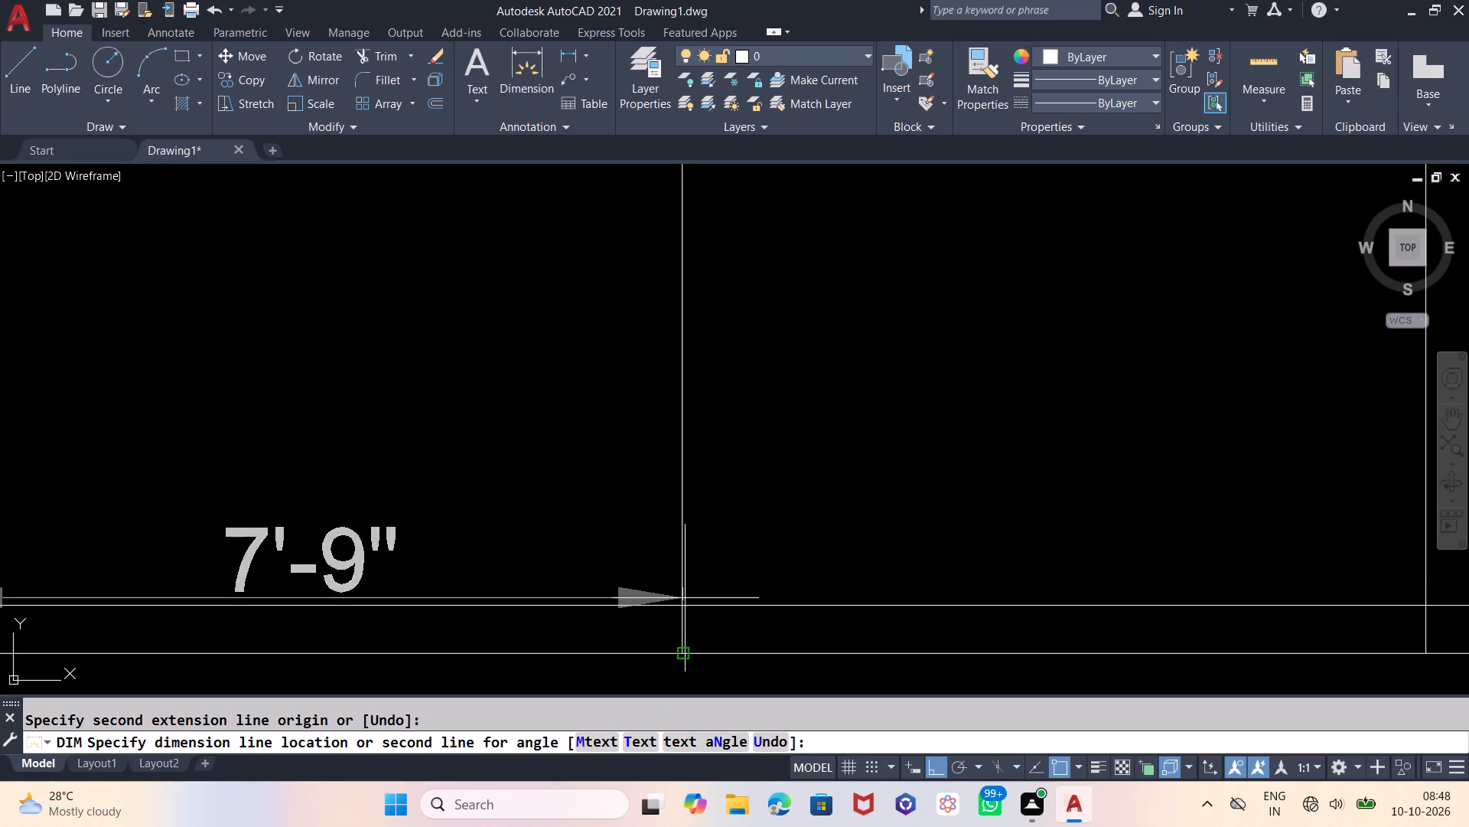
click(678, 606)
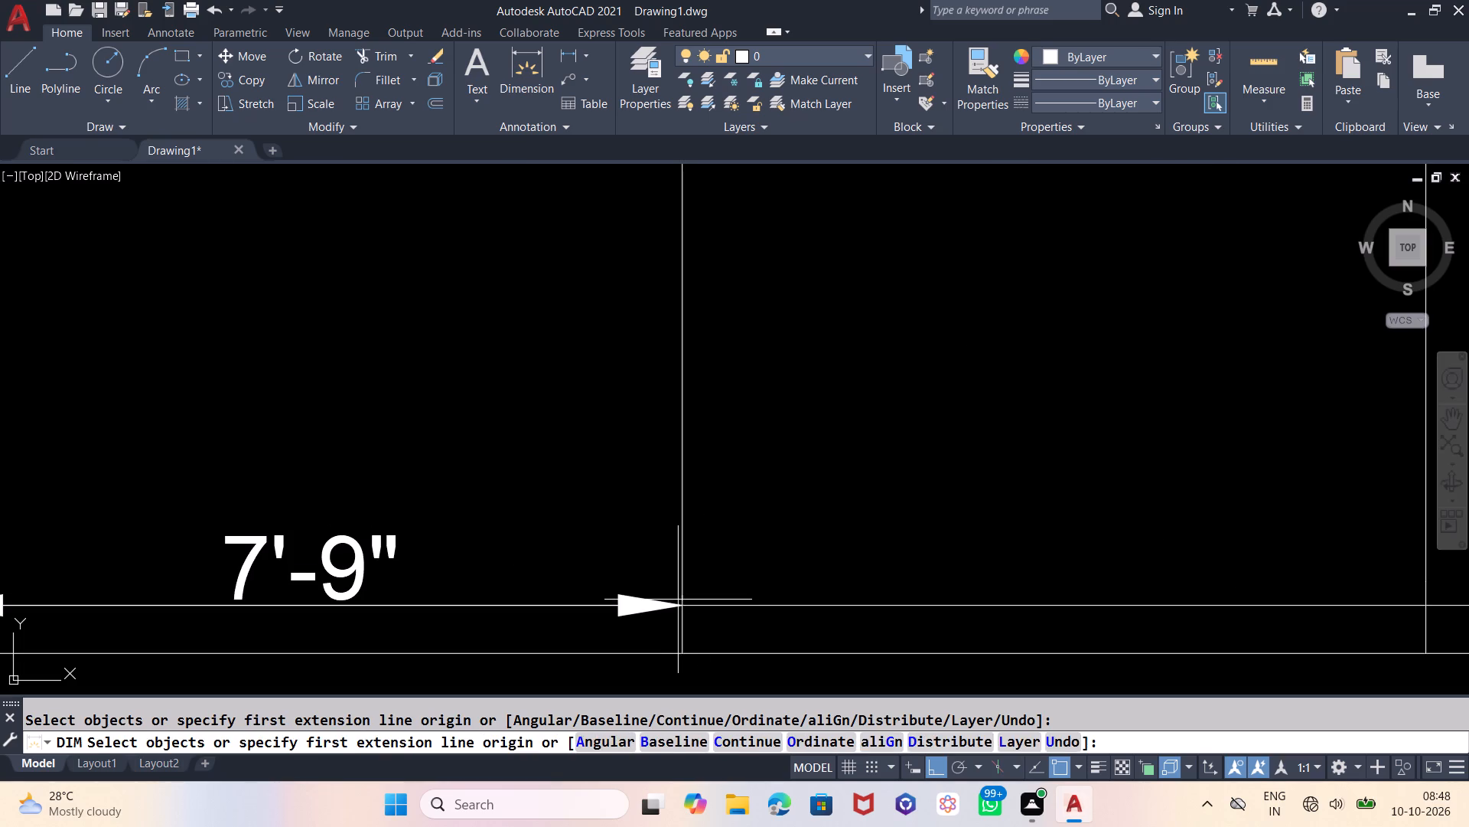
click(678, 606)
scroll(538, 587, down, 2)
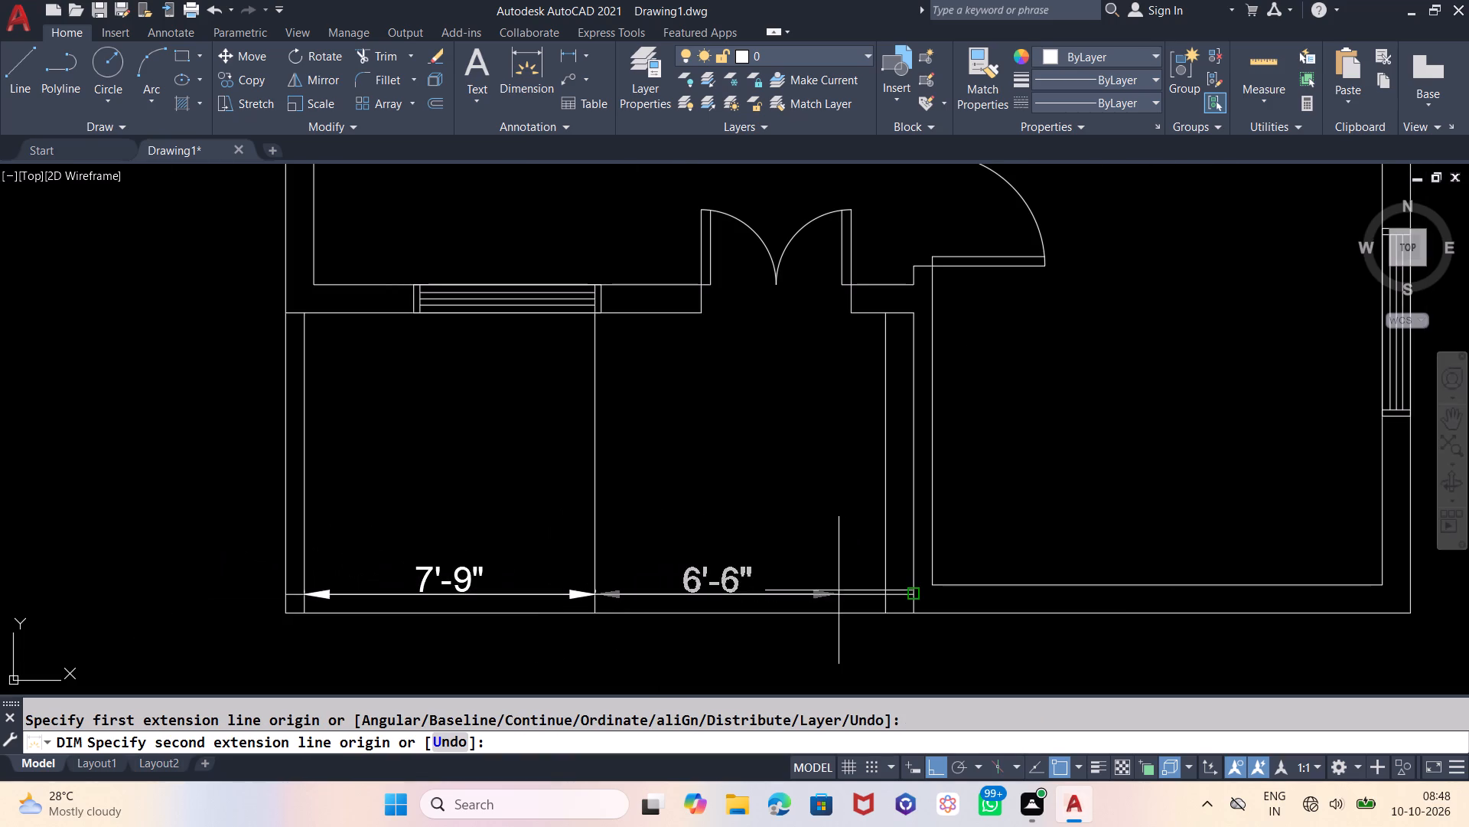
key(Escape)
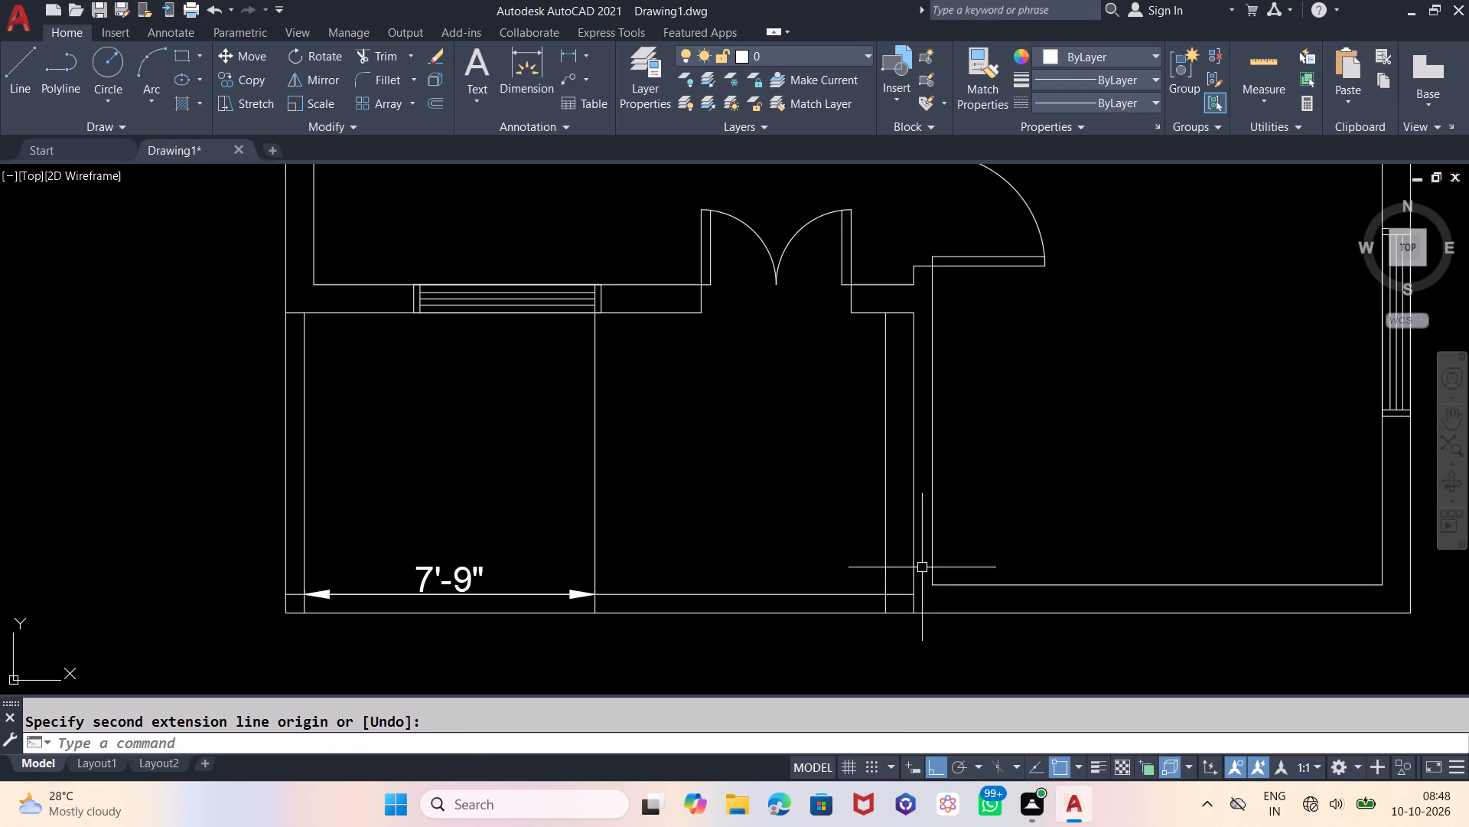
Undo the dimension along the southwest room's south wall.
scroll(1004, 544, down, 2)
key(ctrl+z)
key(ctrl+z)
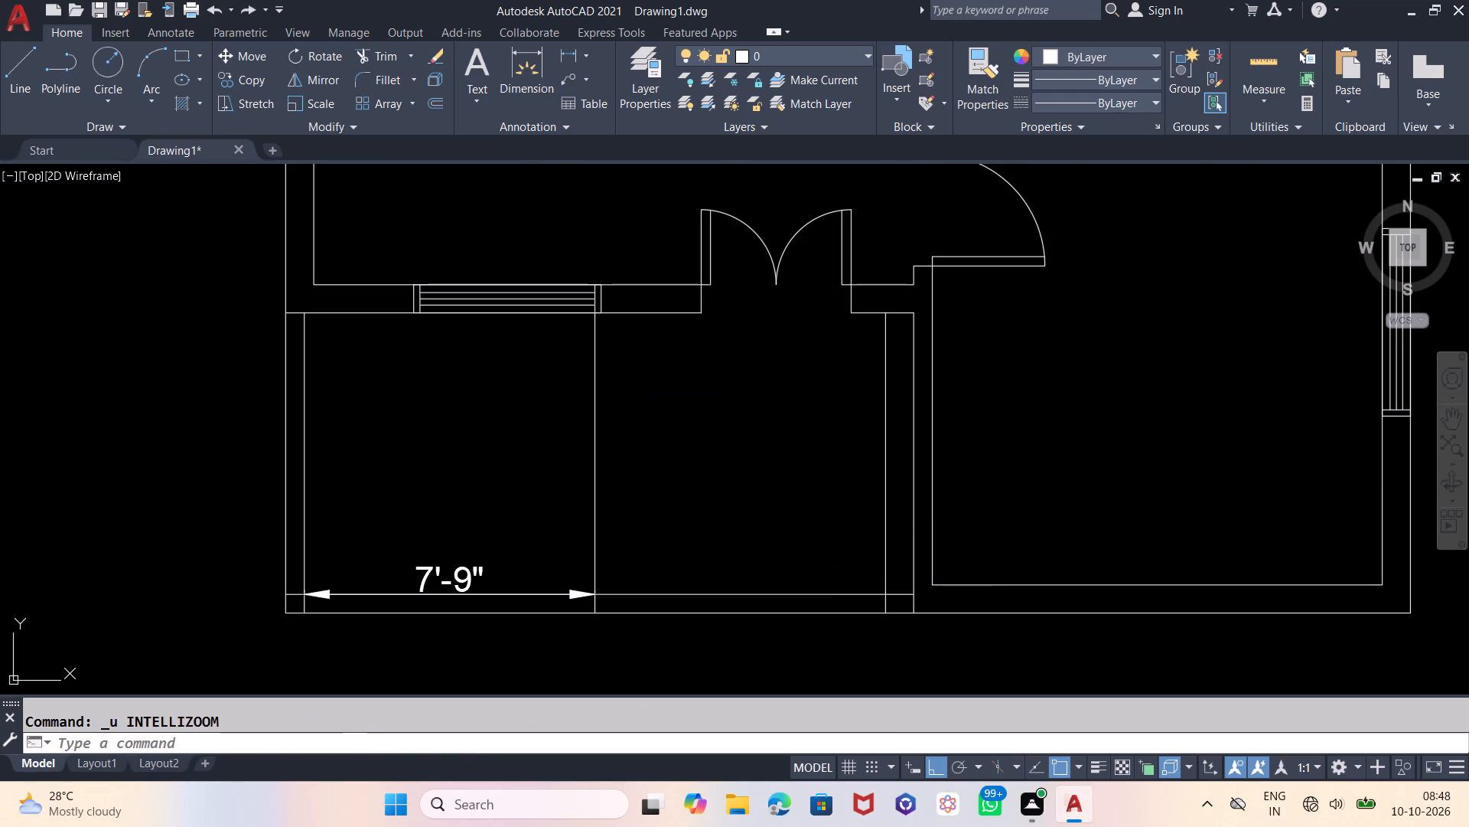
Offset the southwest room's vertical centre line 3' to the east and 3' to the west.
scroll(689, 489, up, 2)
scroll(679, 492, down, 1)
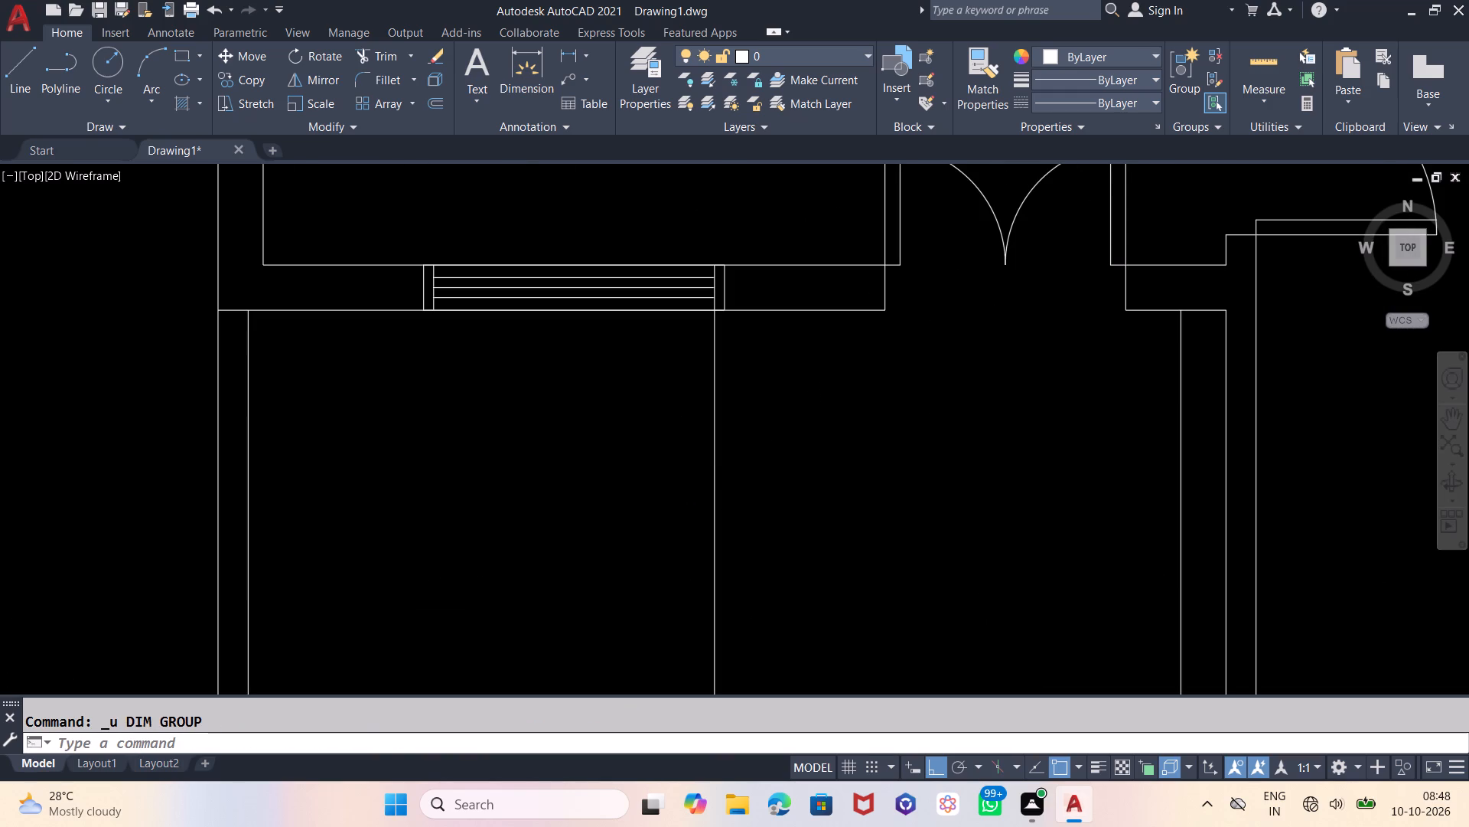
key(o)
key(Return)
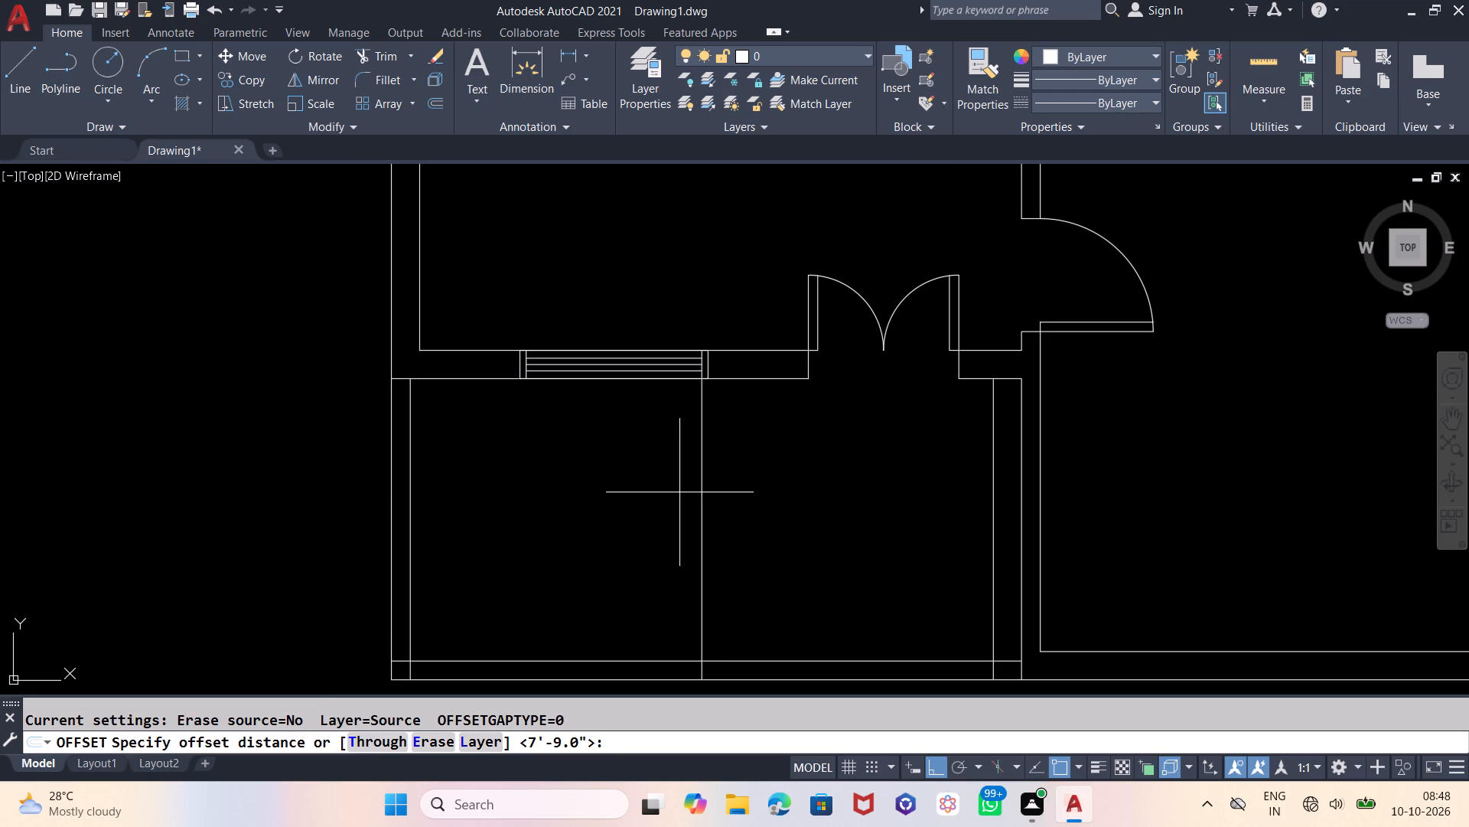
text(3')
key(Return)
click(699, 469)
click(844, 468)
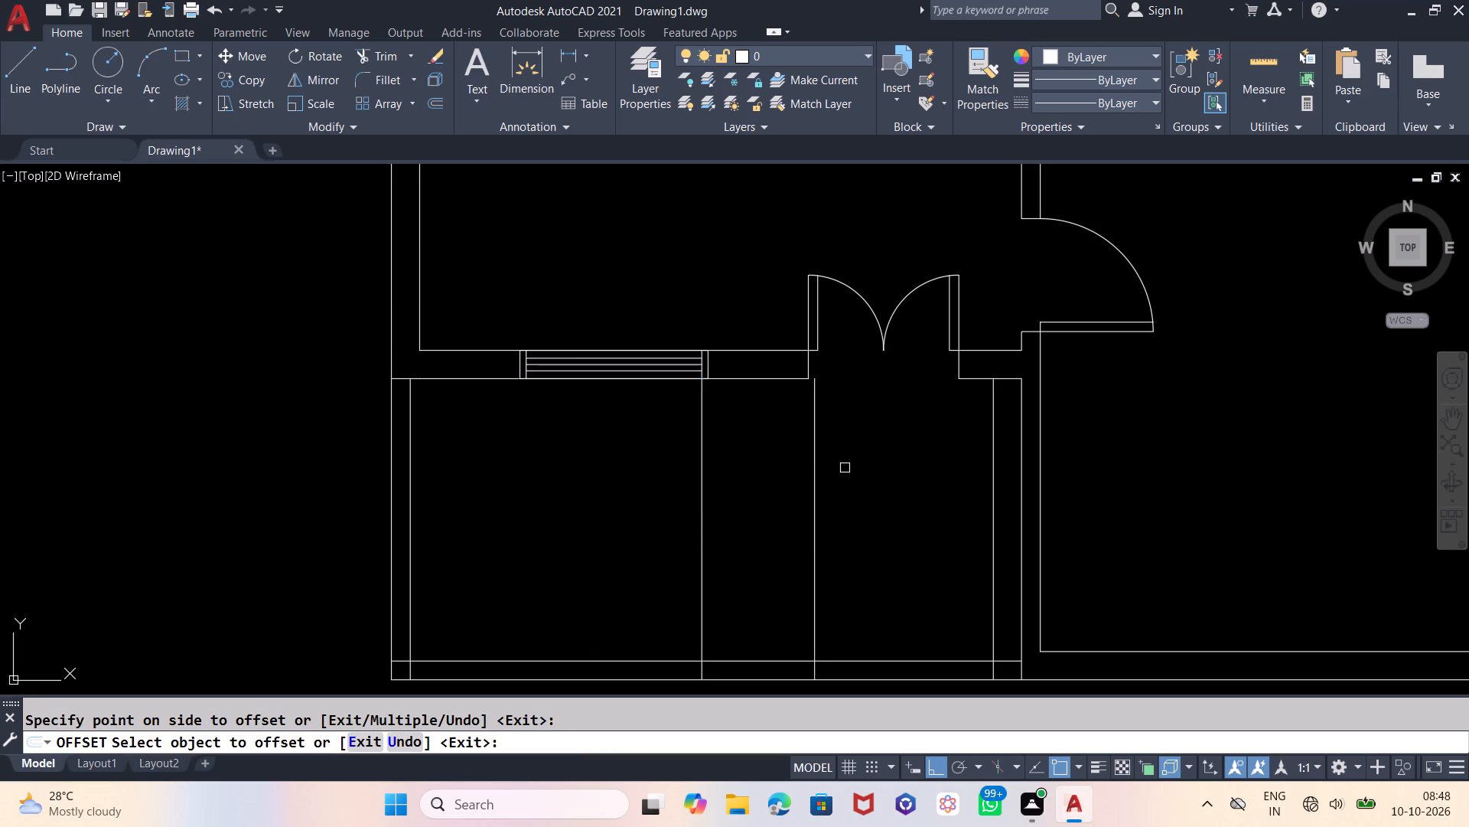
click(700, 500)
click(551, 515)
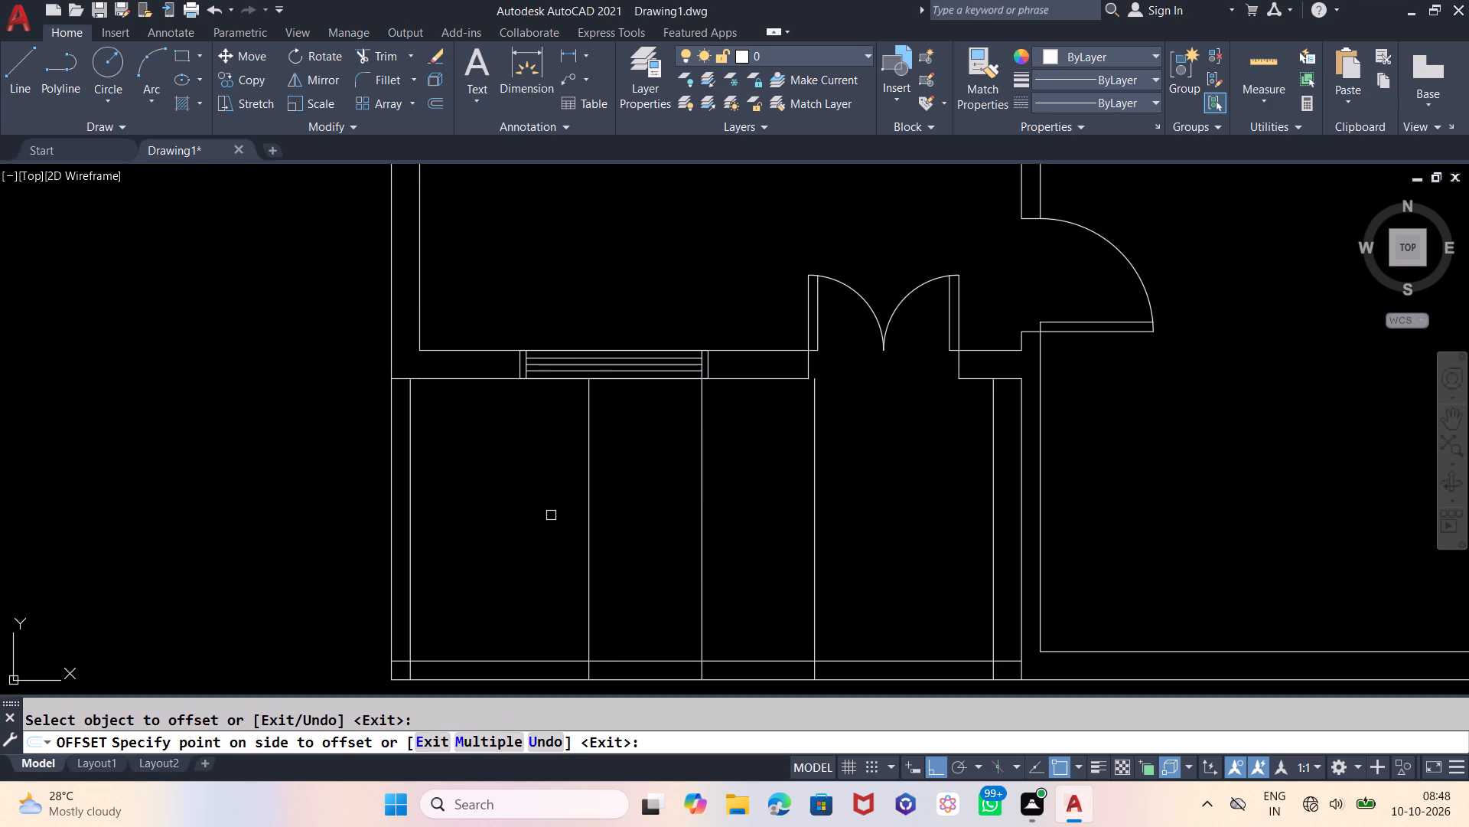
key(Escape)
Offset the two 3' lines 6" outward, the west one to the west and the east one to the east.
key(o)
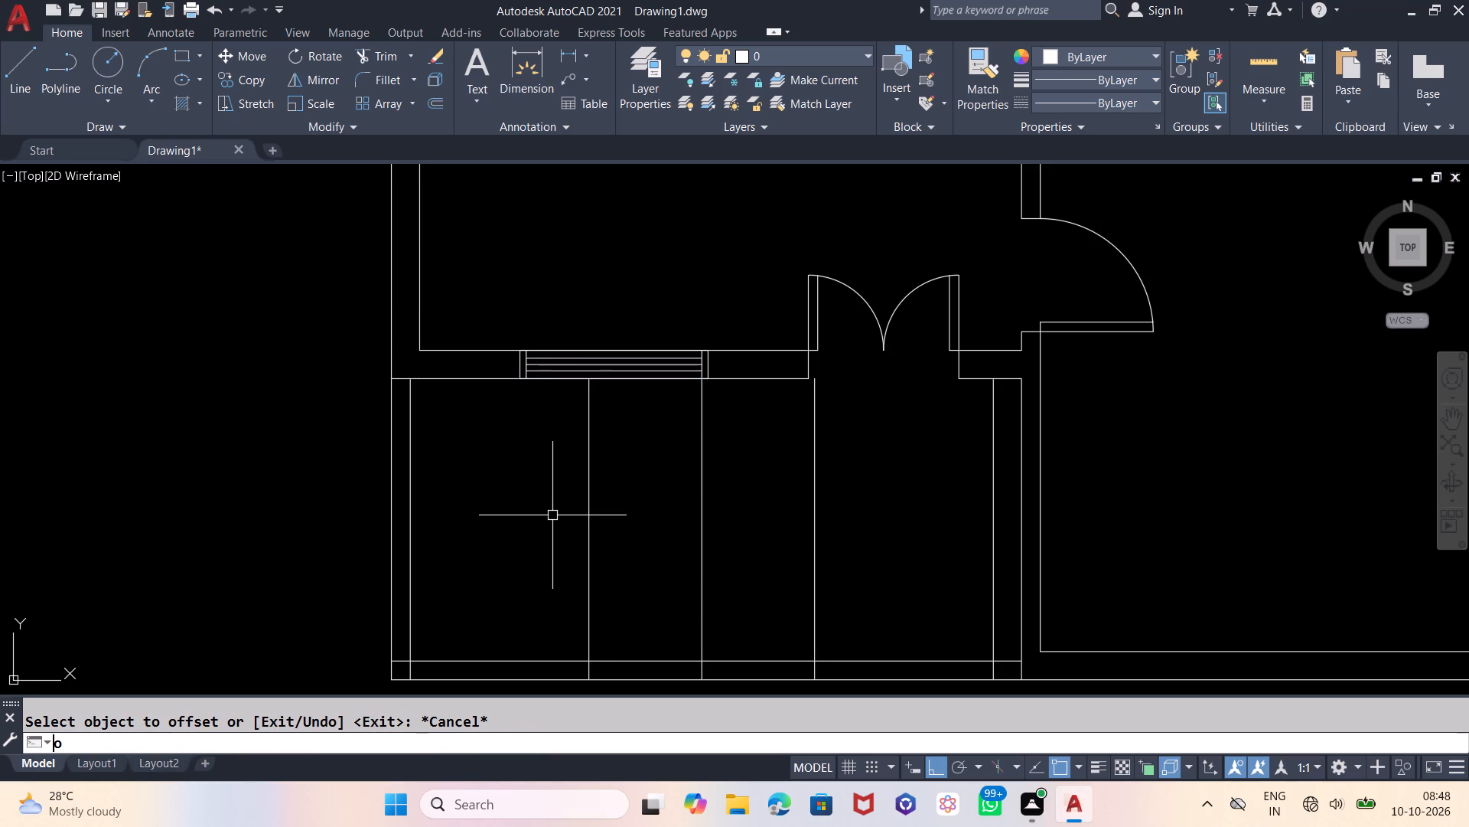
key(Return)
key(6)
key(Return)
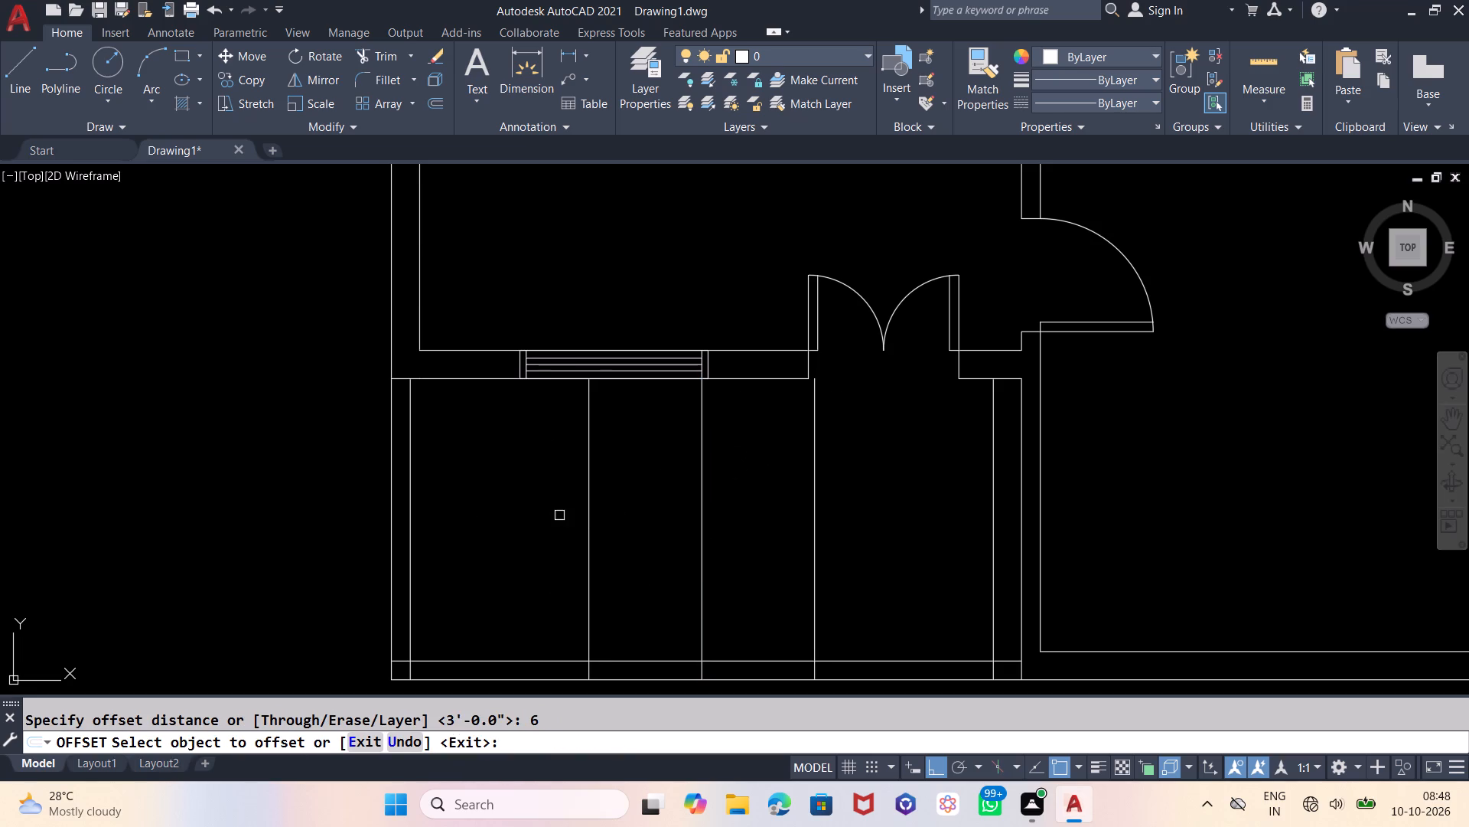
click(588, 502)
click(564, 512)
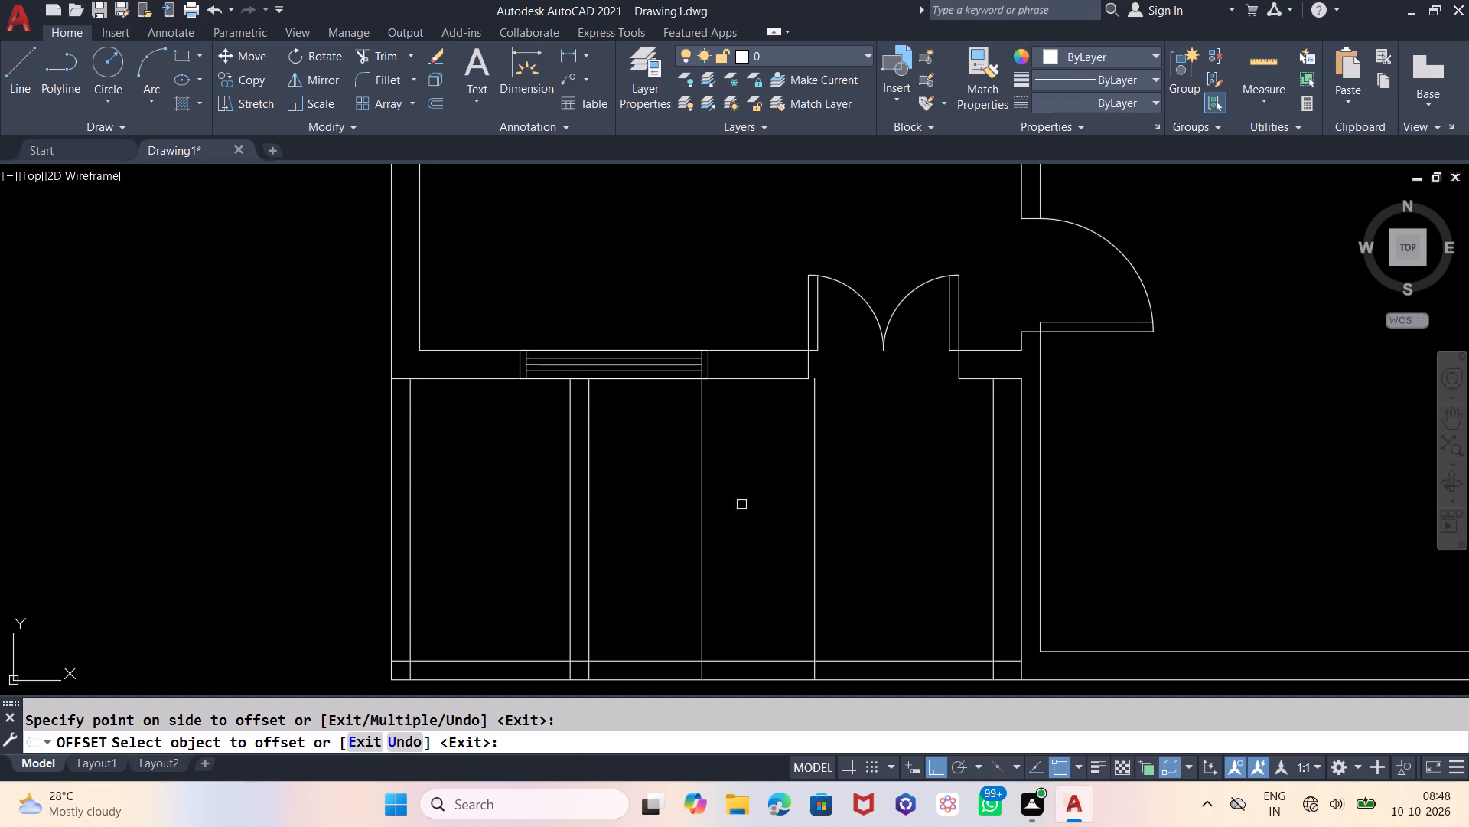
click(814, 506)
click(871, 506)
key(Escape)
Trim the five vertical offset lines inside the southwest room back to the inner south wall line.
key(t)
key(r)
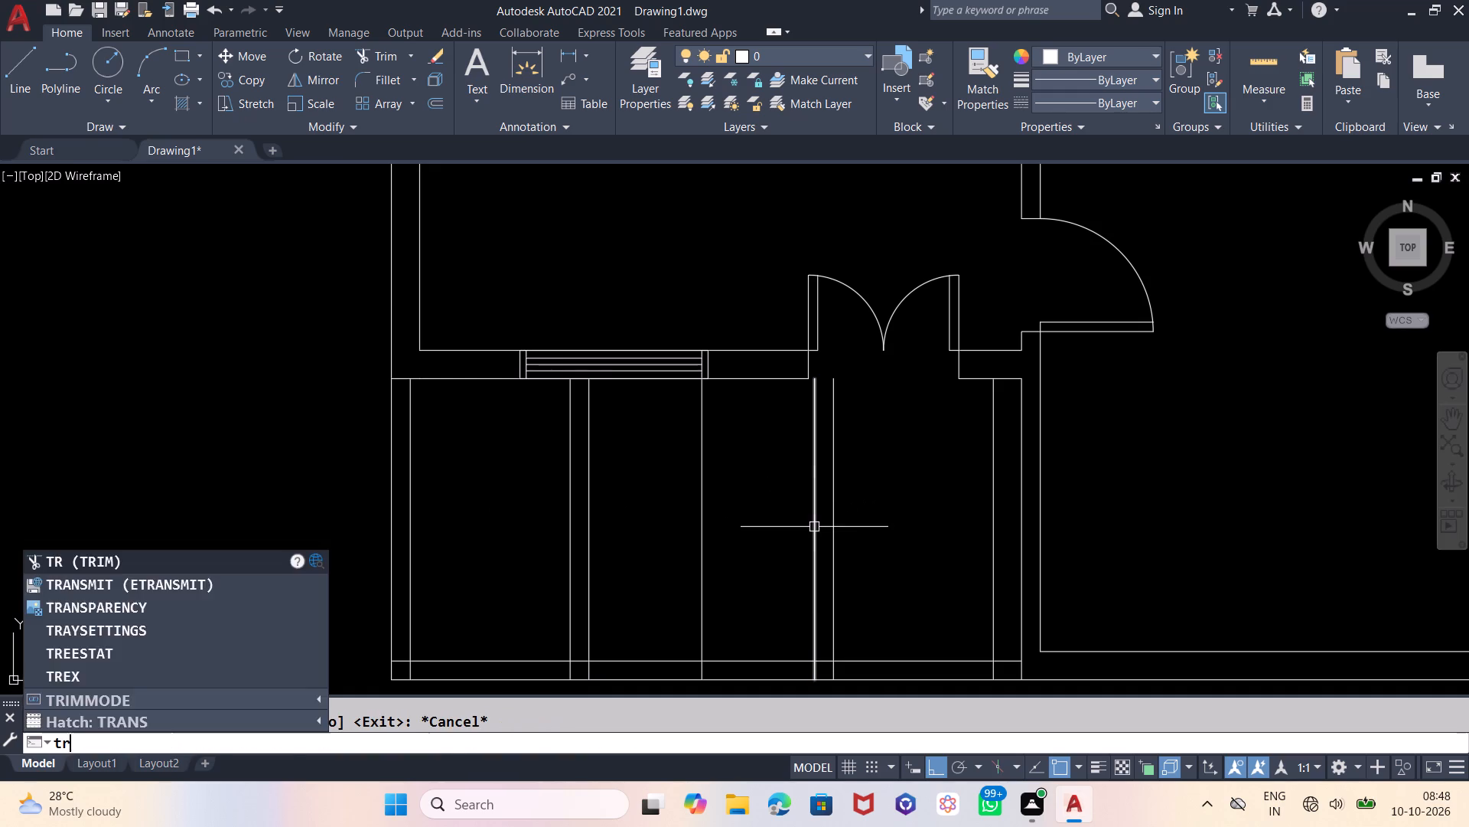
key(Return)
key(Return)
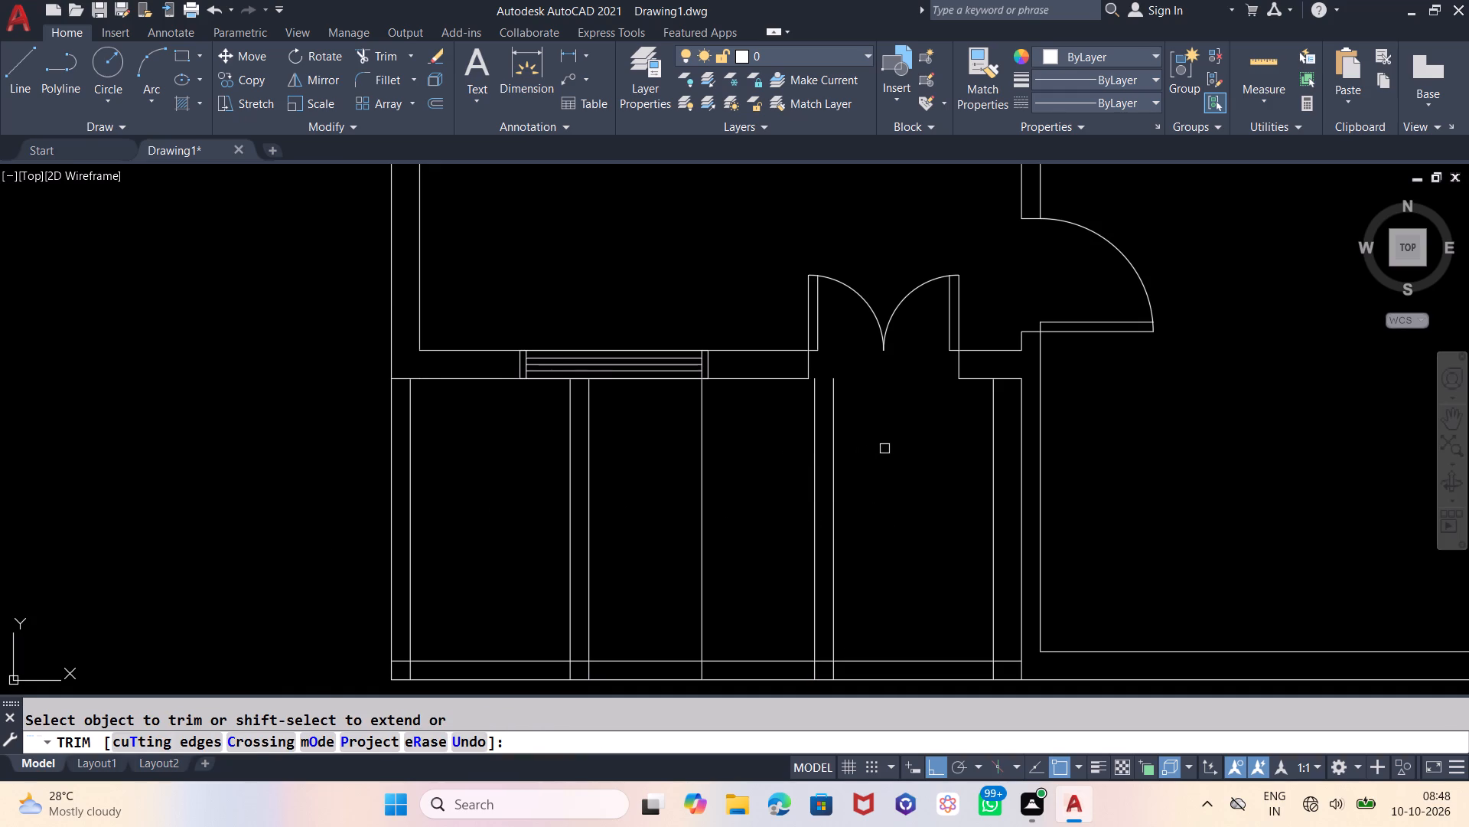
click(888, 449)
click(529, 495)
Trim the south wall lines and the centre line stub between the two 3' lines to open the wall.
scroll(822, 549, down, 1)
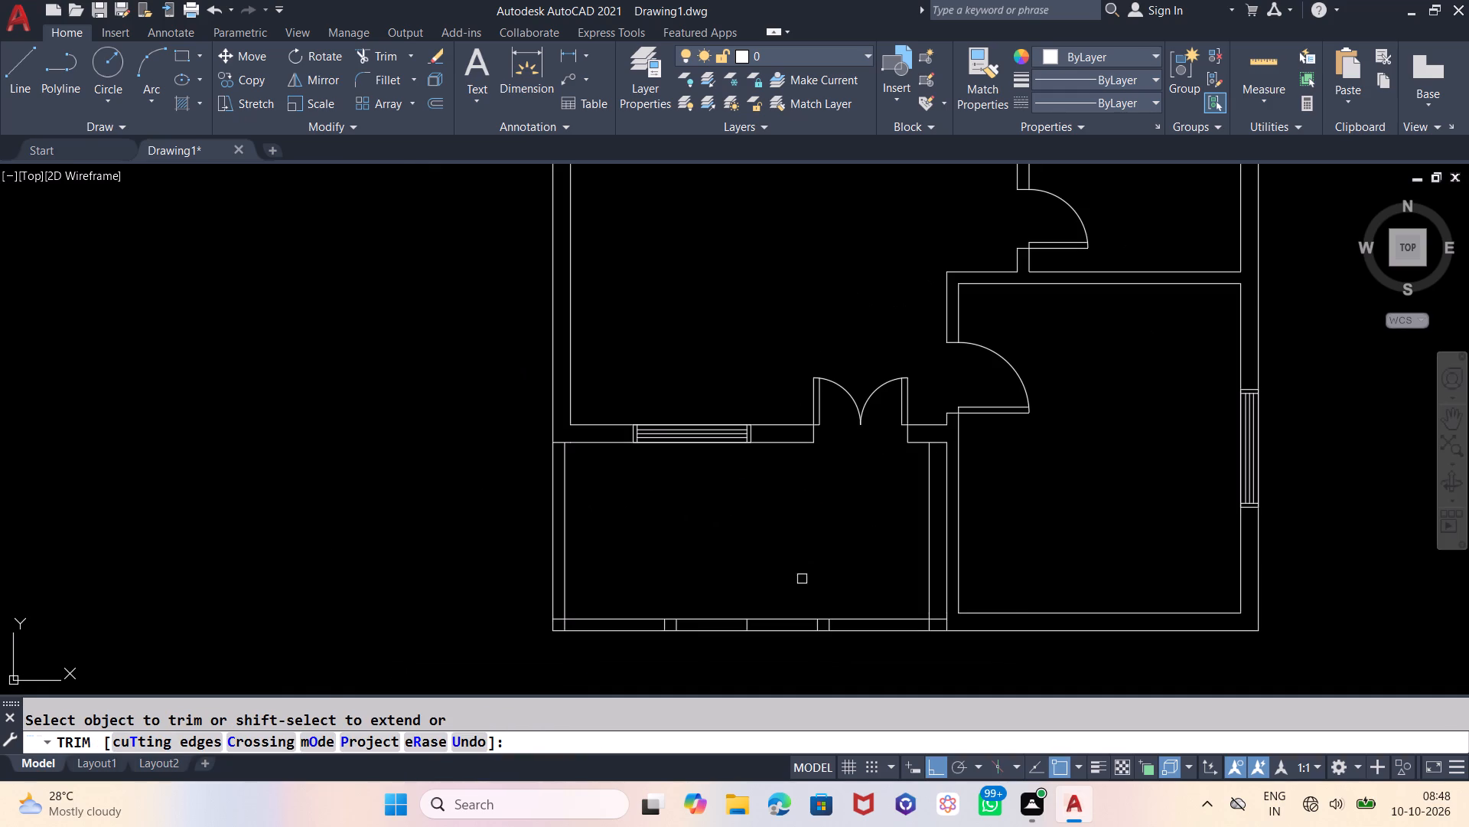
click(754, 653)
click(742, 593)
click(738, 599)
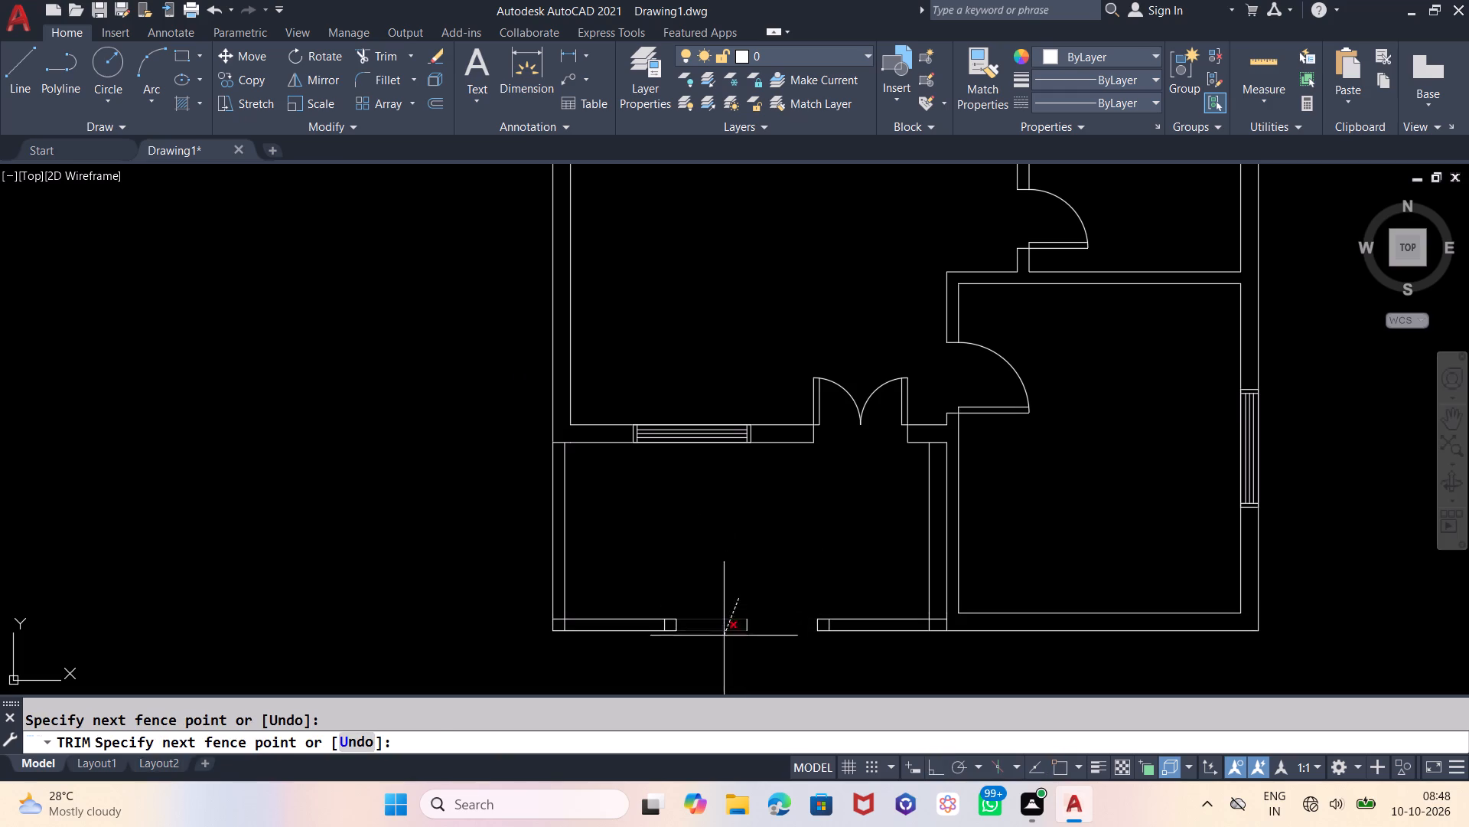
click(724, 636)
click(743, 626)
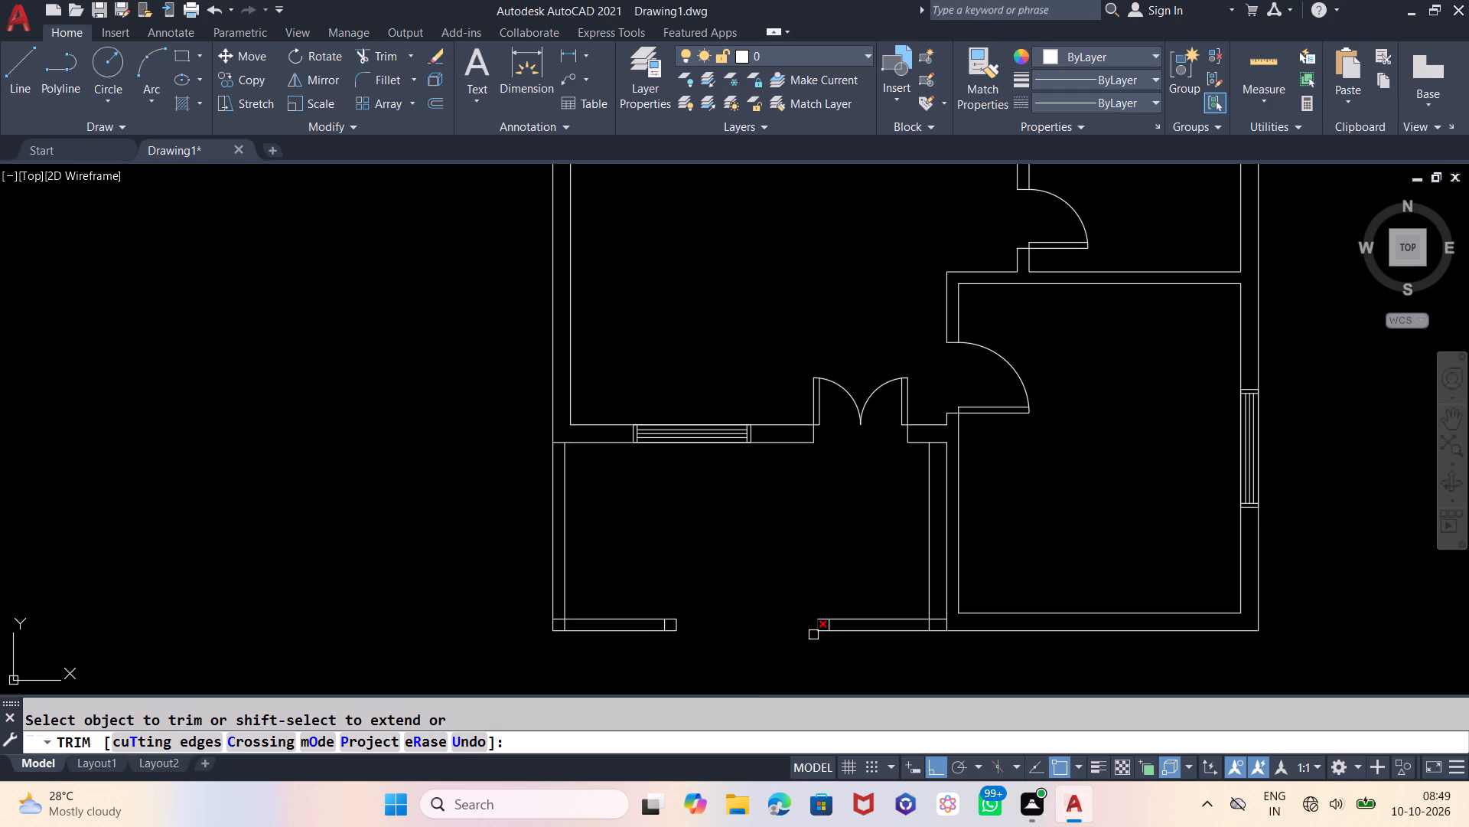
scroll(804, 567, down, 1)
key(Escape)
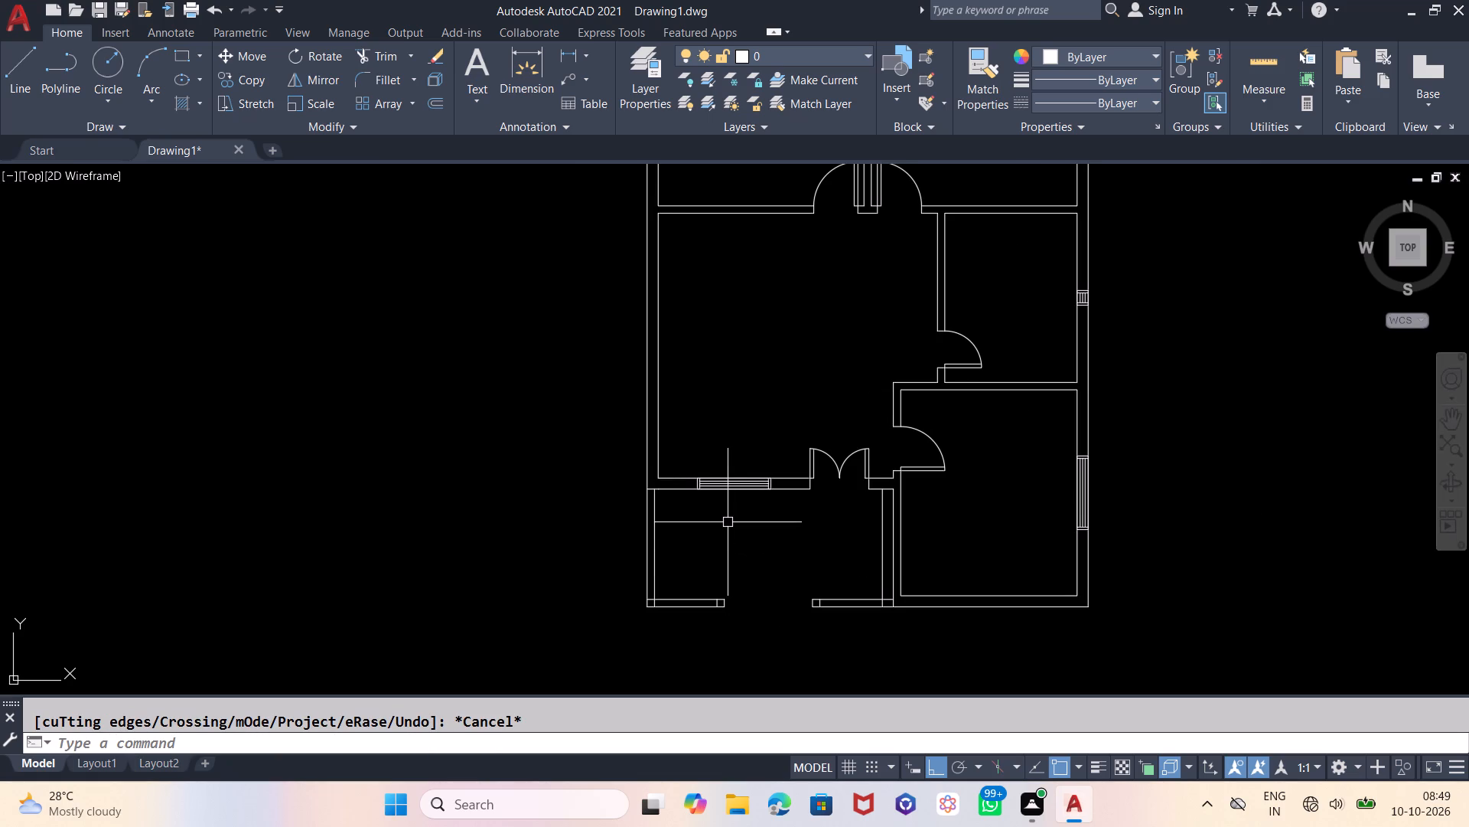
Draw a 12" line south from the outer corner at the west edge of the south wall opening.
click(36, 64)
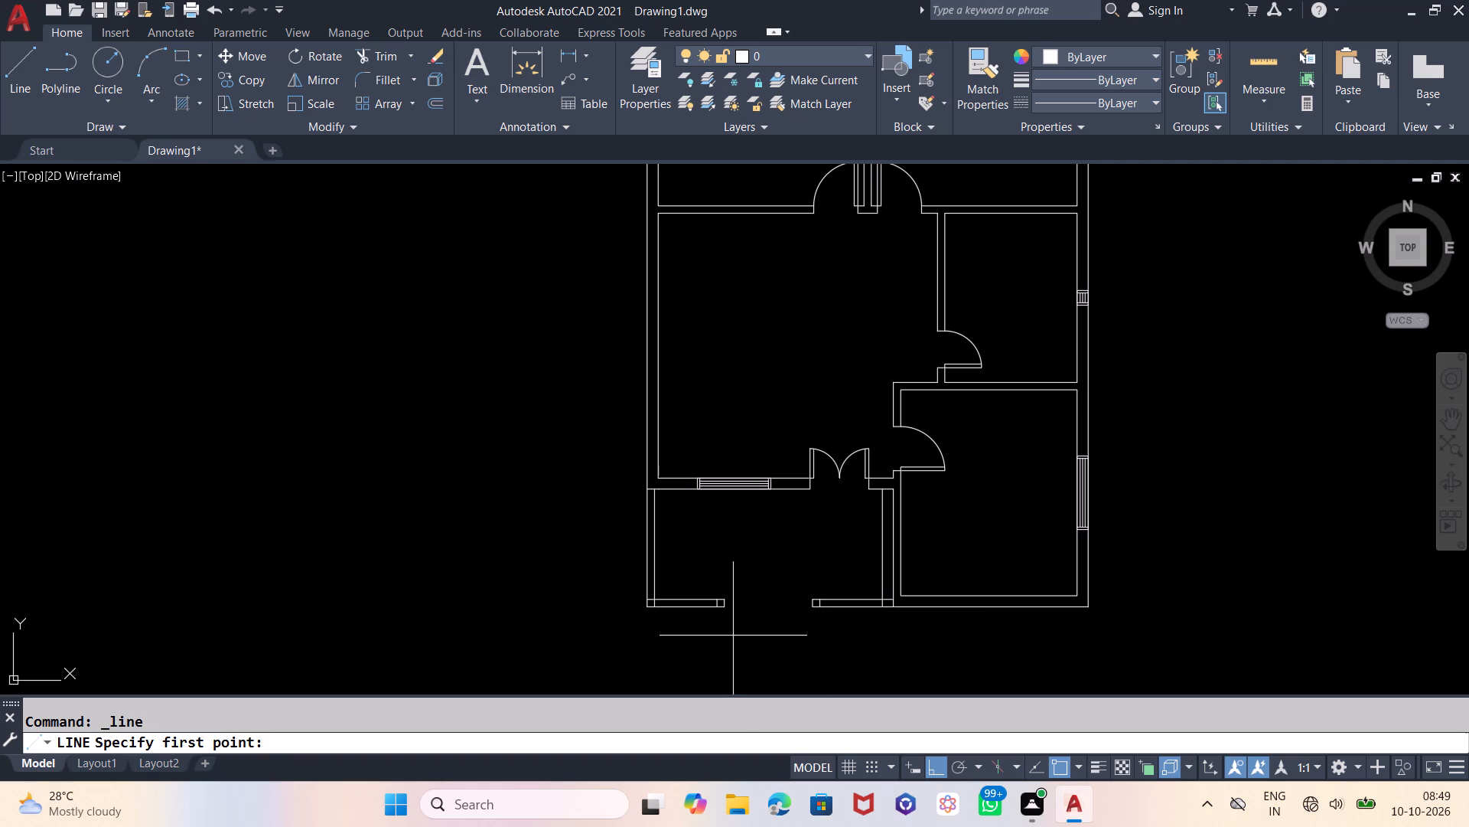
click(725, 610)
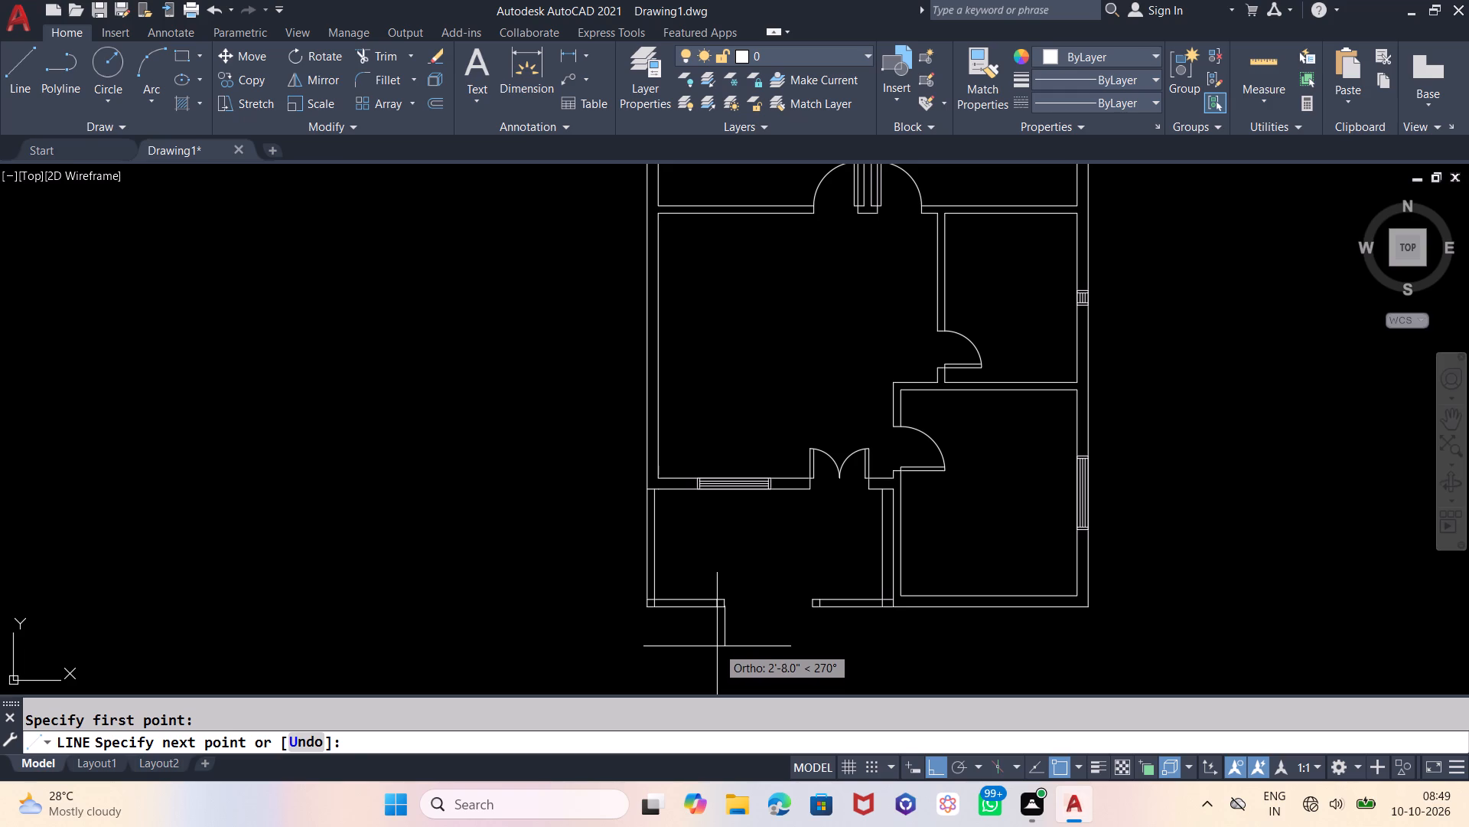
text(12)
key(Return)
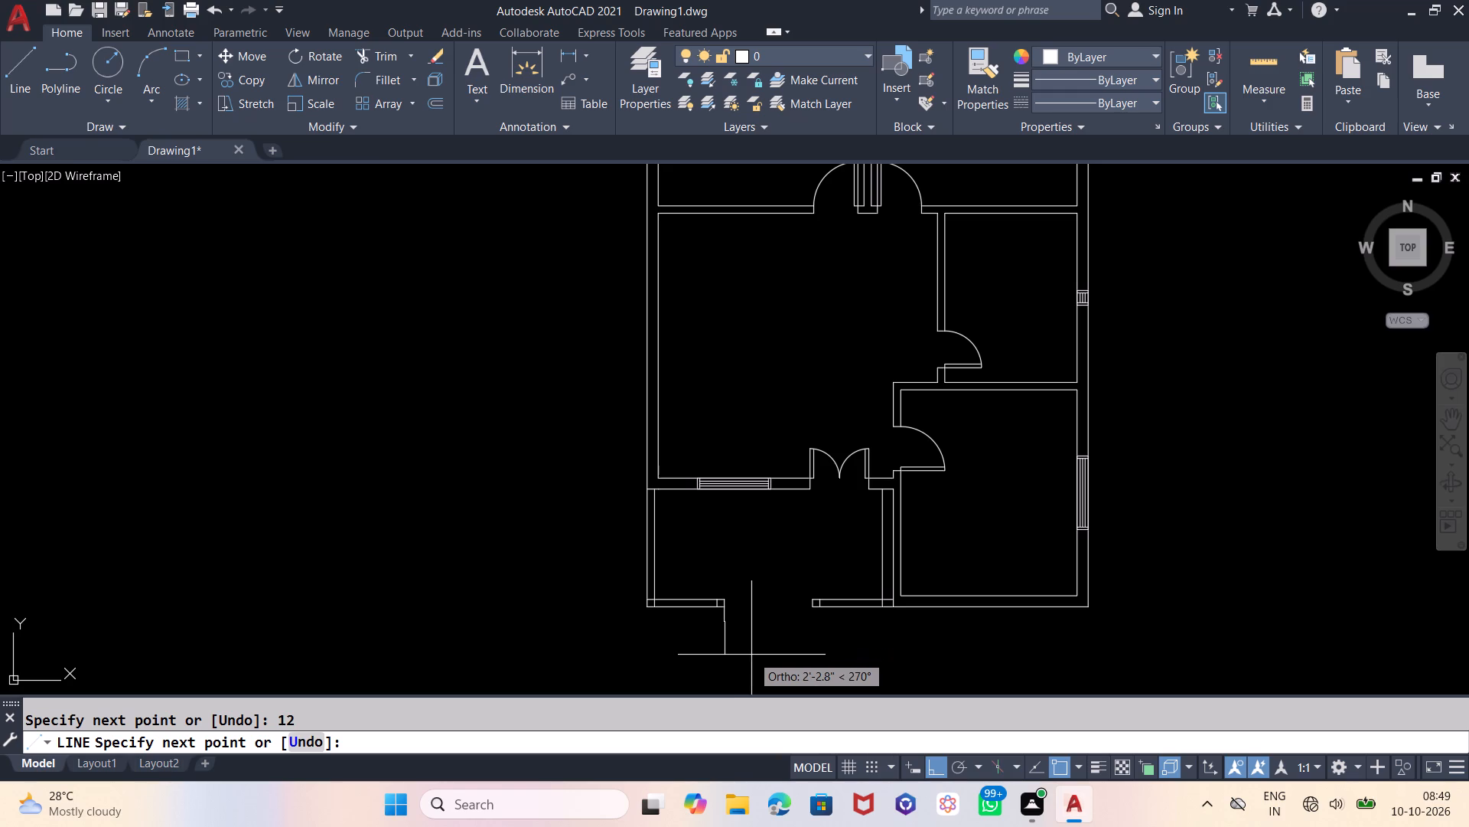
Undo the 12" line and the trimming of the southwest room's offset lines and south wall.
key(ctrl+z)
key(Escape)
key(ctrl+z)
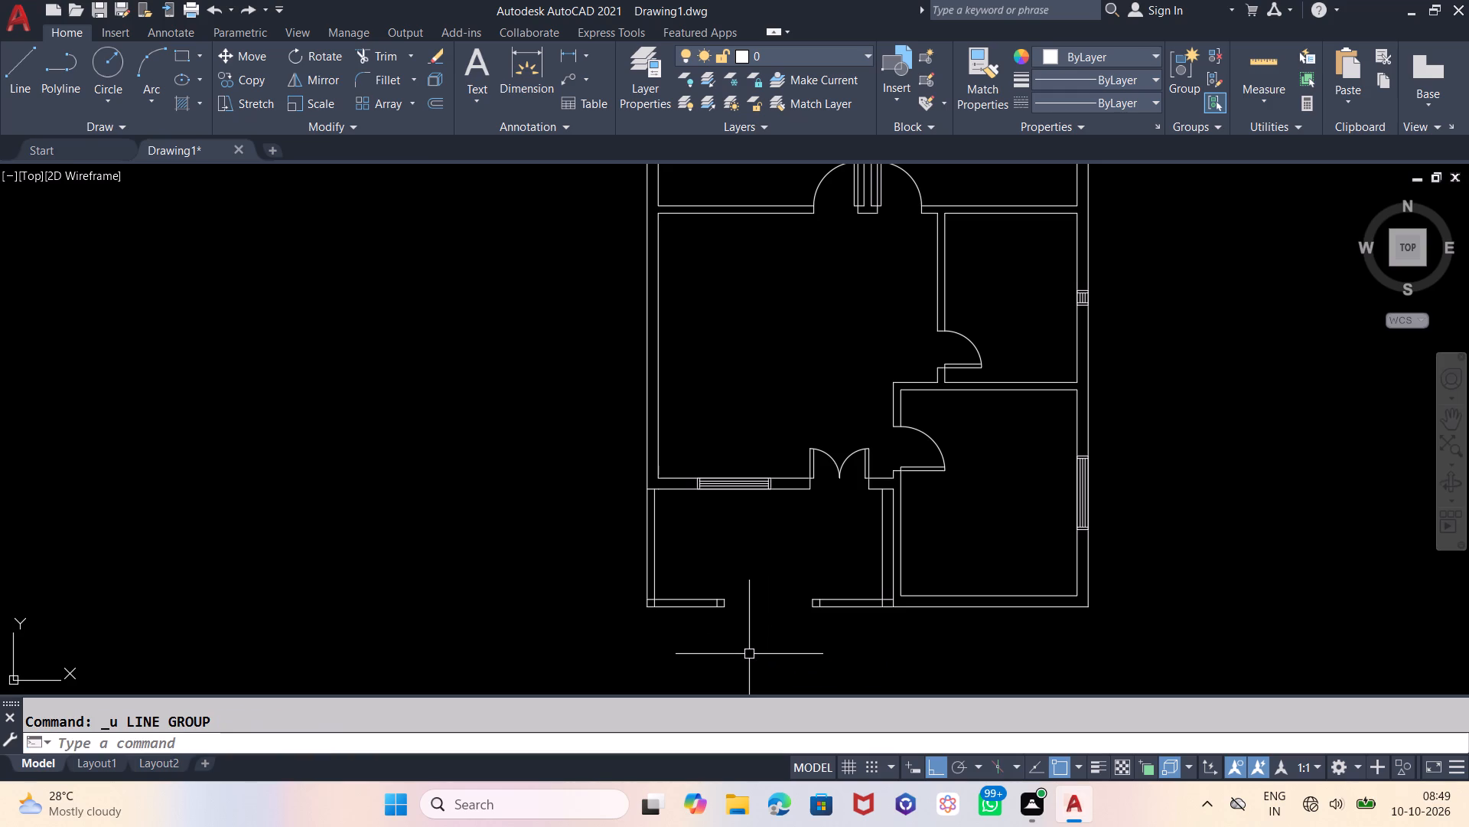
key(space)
Draw two 30" lines south from the outer south wall, continuing the western pair of vertical offset lines in the southwest room.
scroll(752, 484, down, 1)
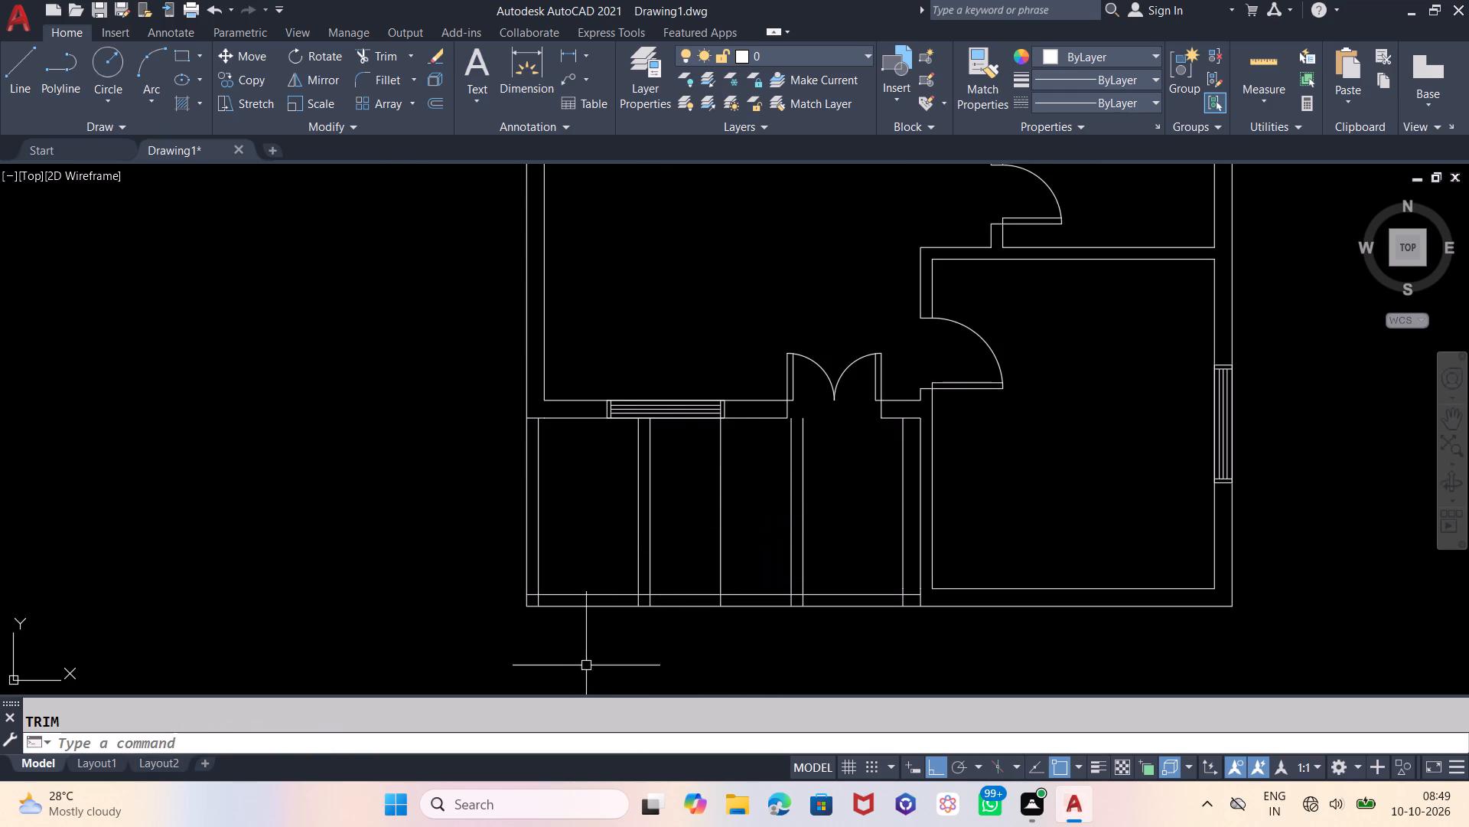
click(2, 55)
scroll(652, 469, down, 2)
scroll(648, 522, up, 6)
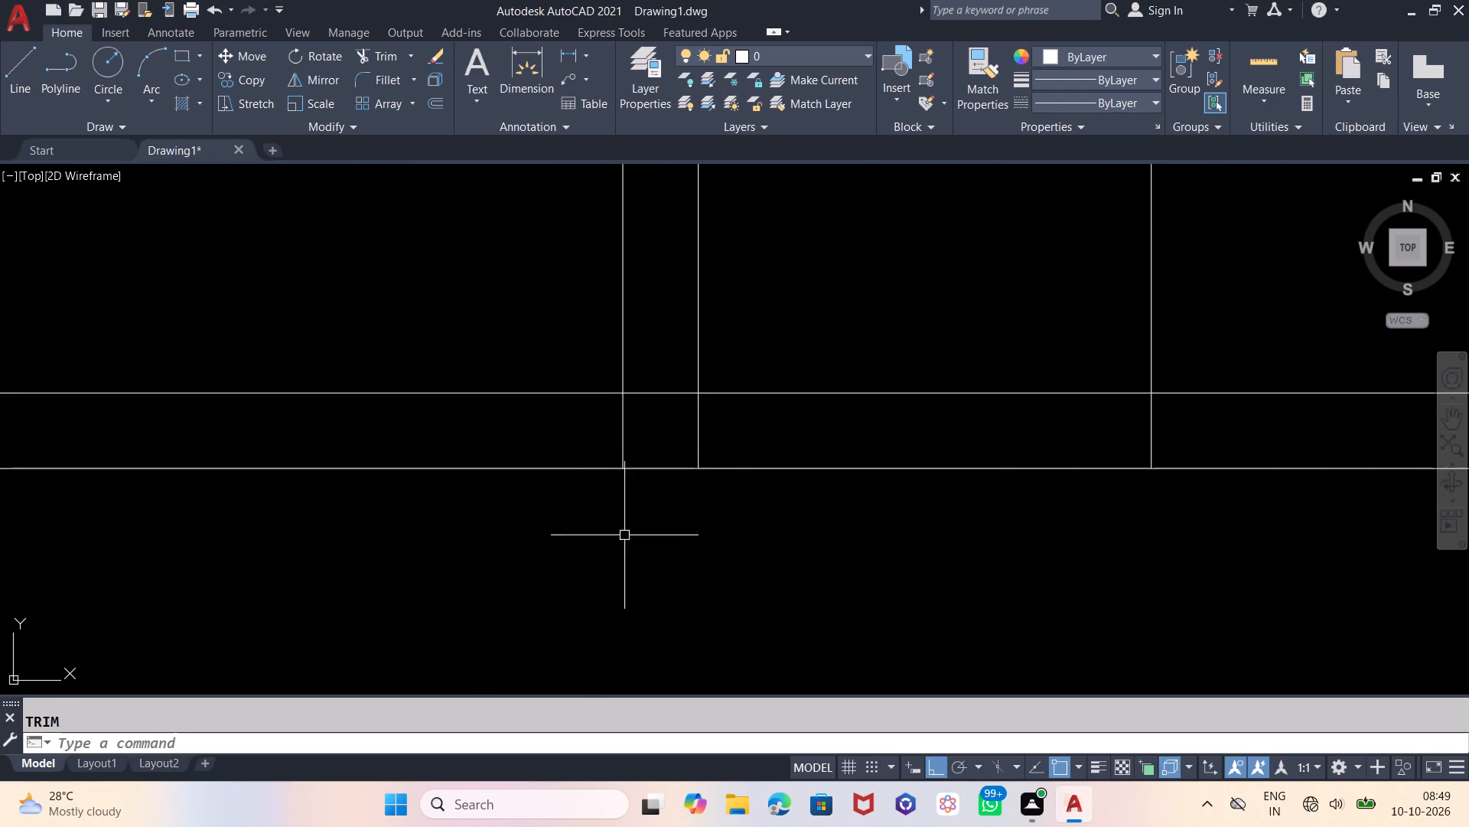
key(l)
key(Return)
click(620, 469)
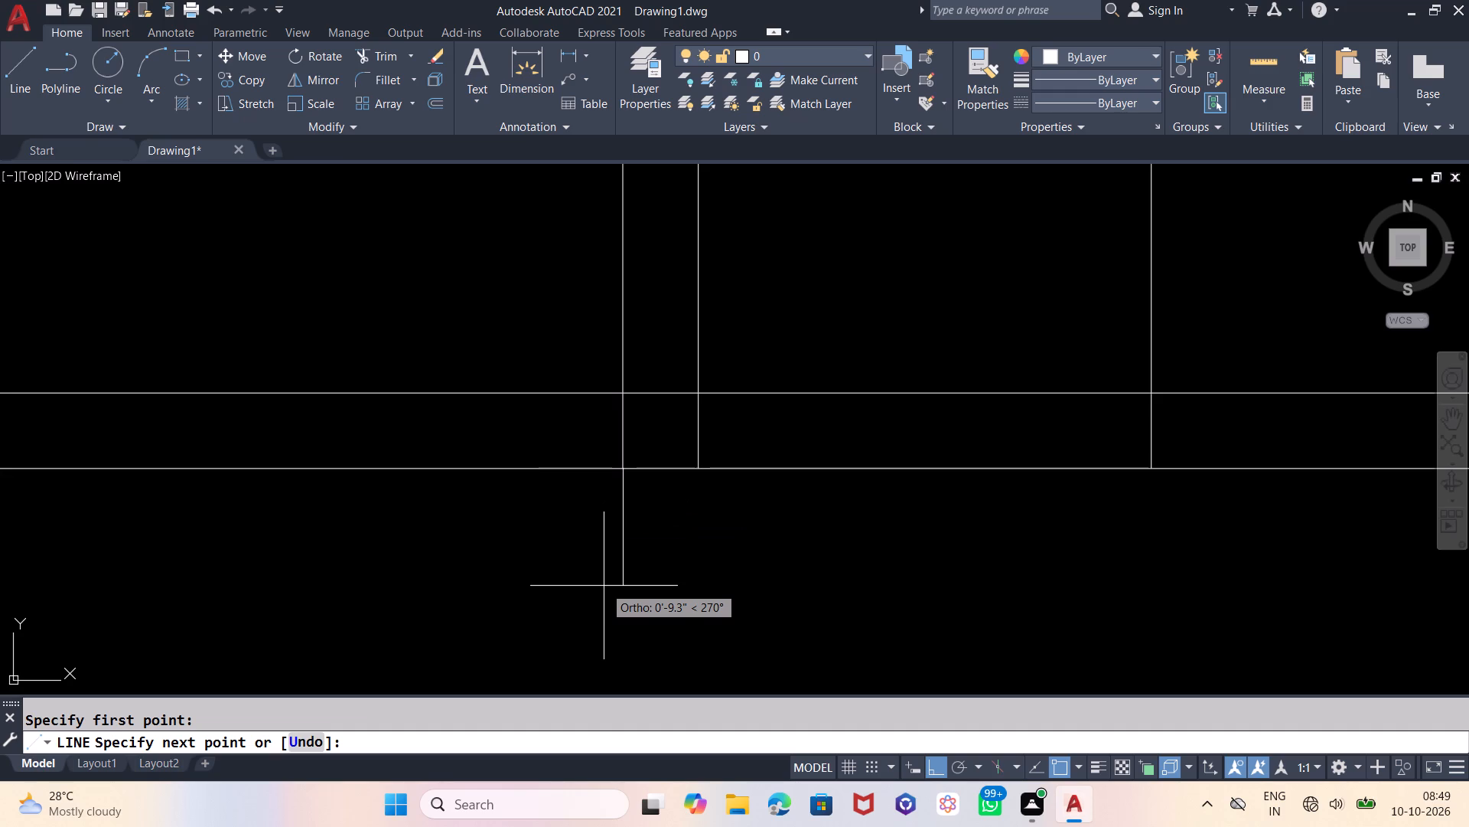
text(30)
key(Return)
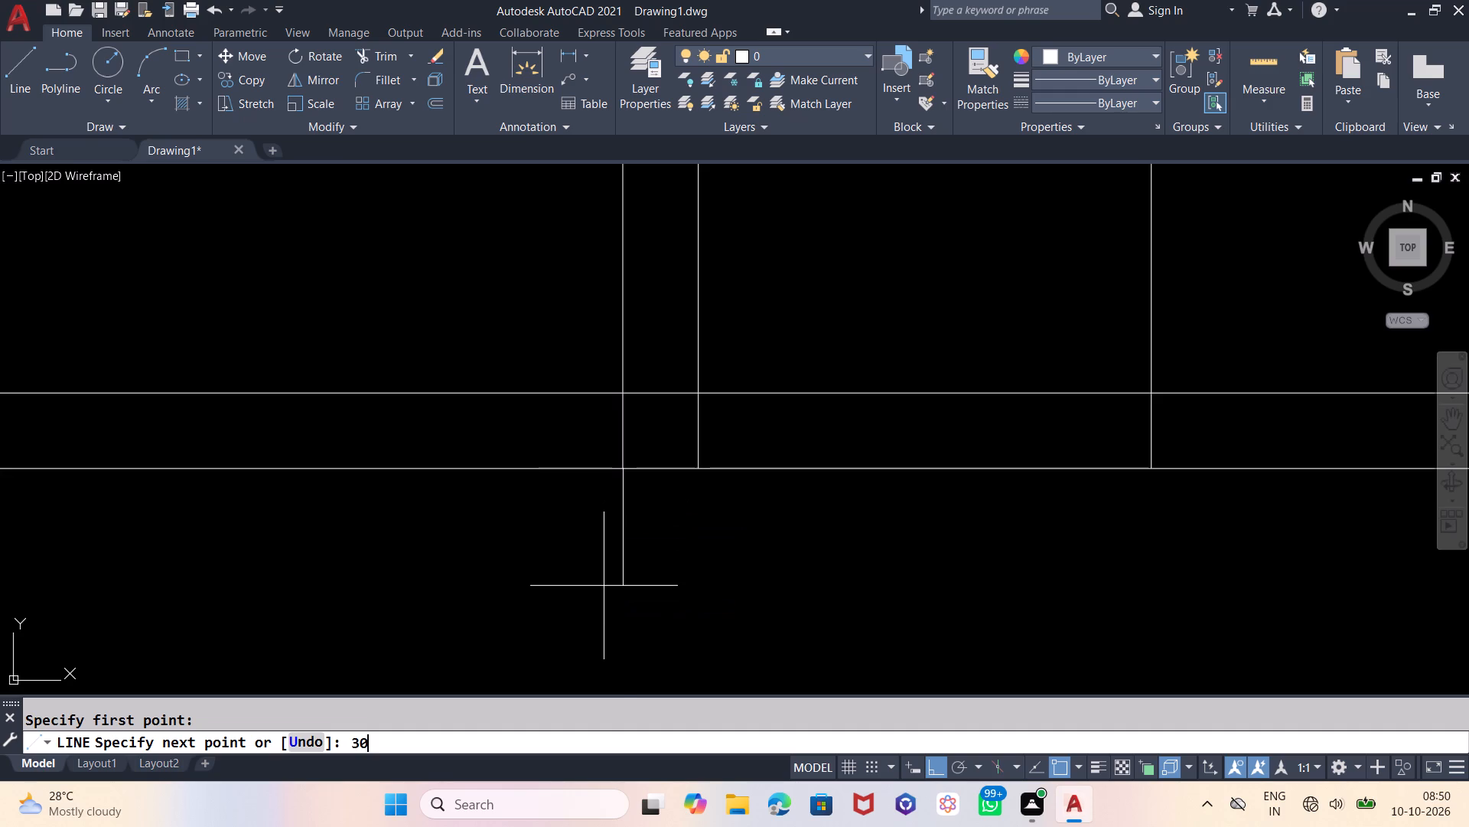
scroll(641, 529, down, 2)
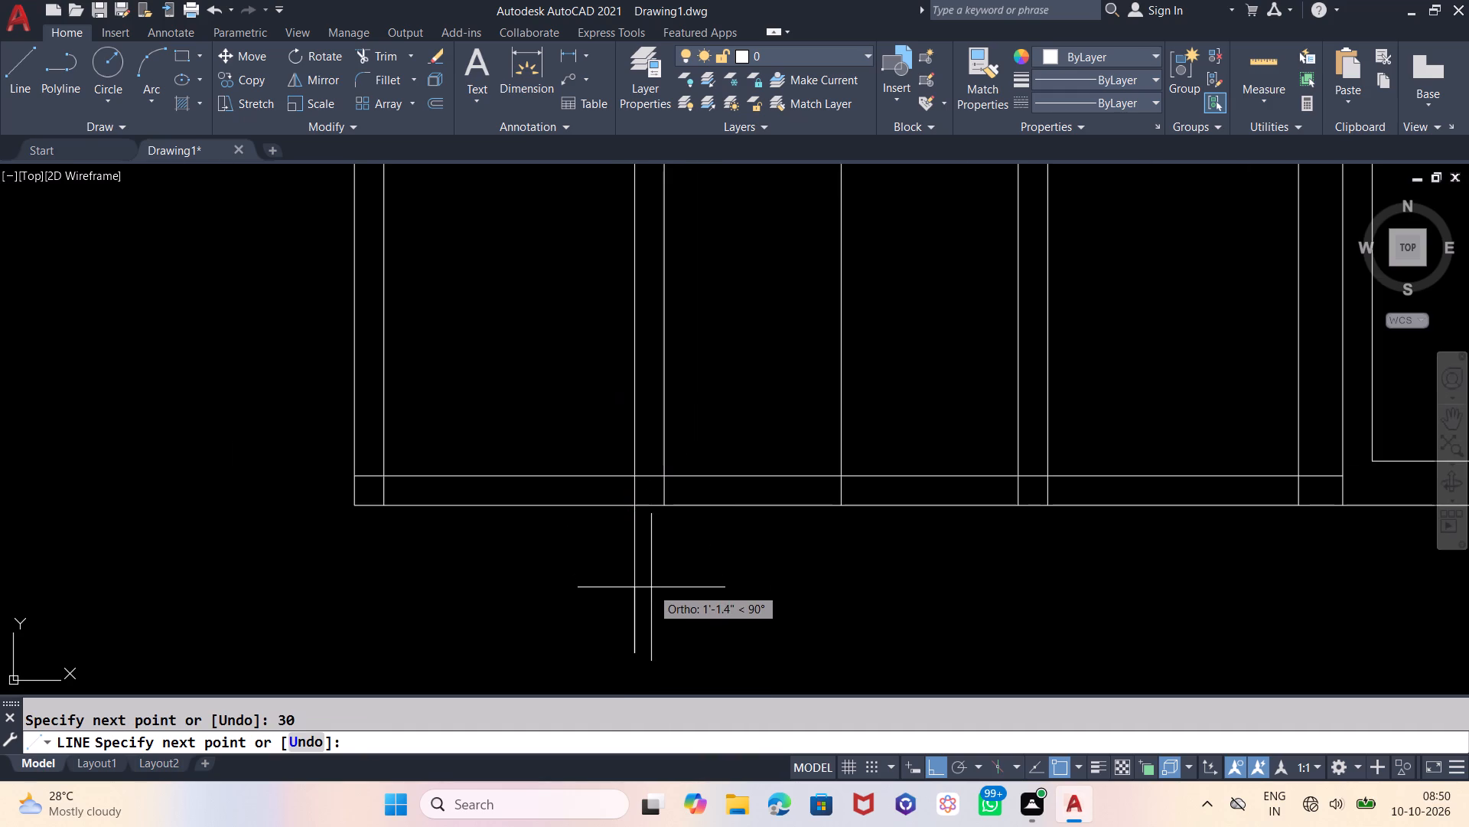
key(Escape)
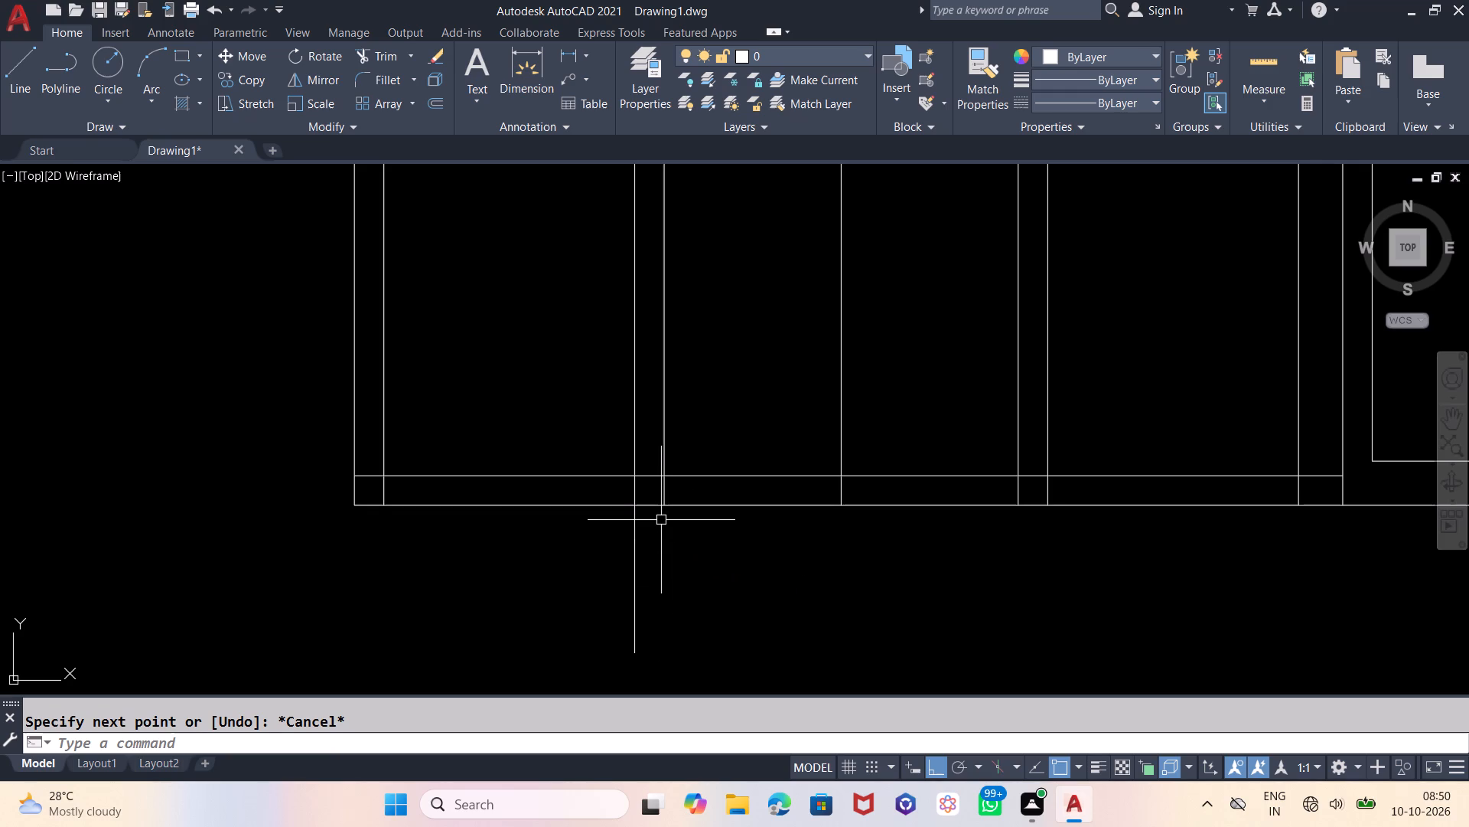
key(l)
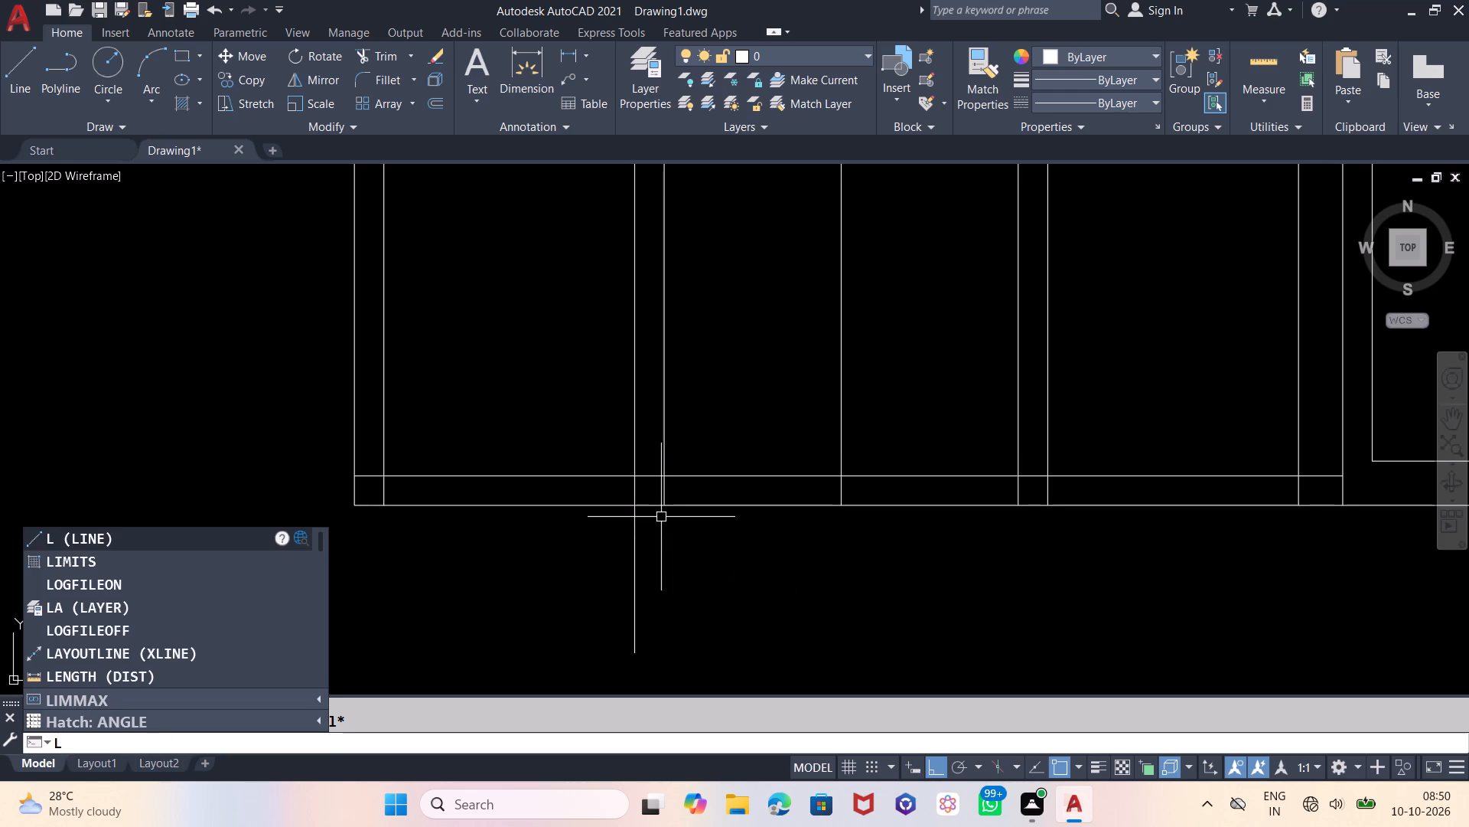
key(Return)
click(661, 509)
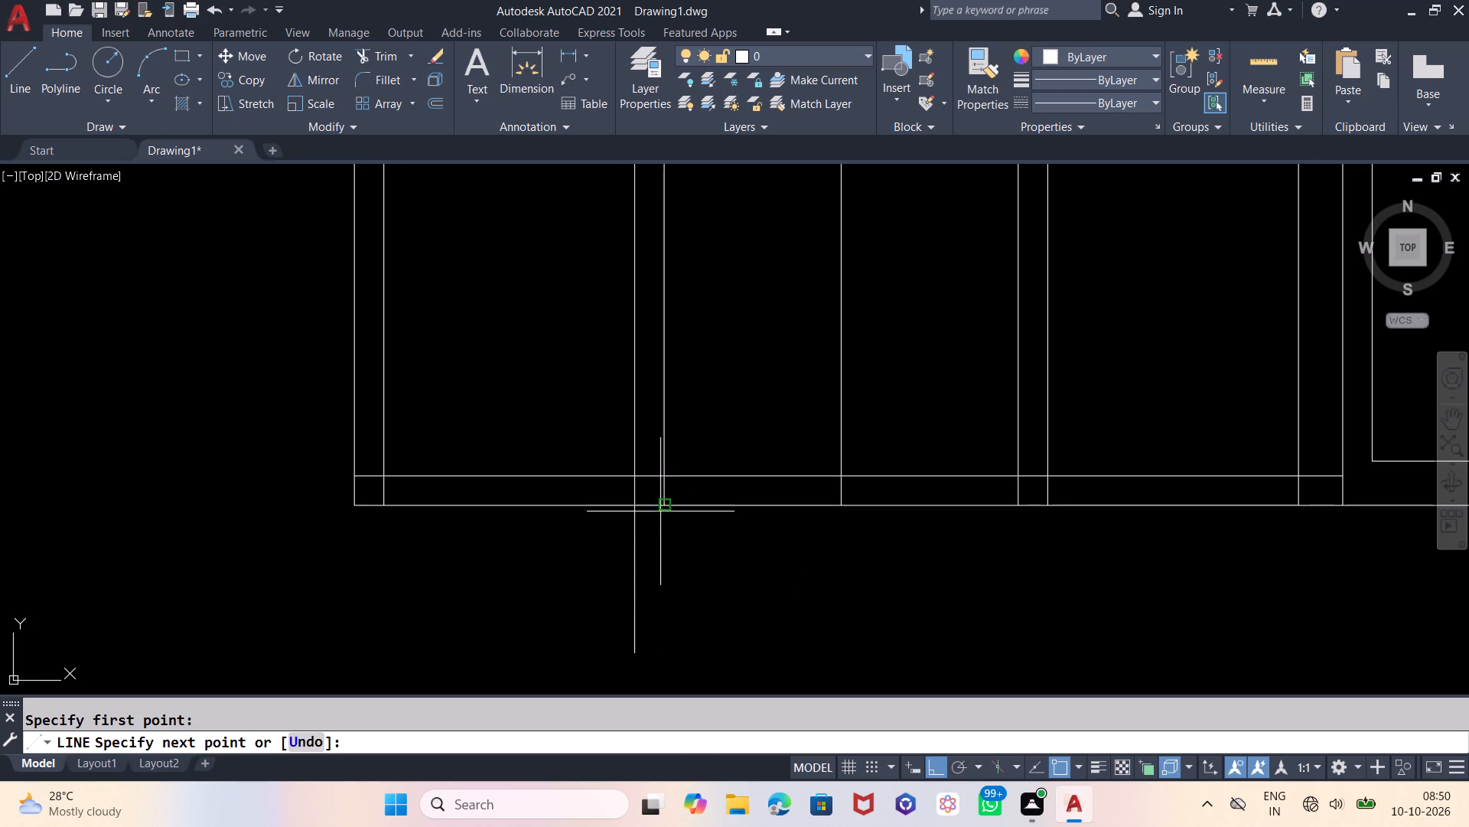
text(30)
key(Return)
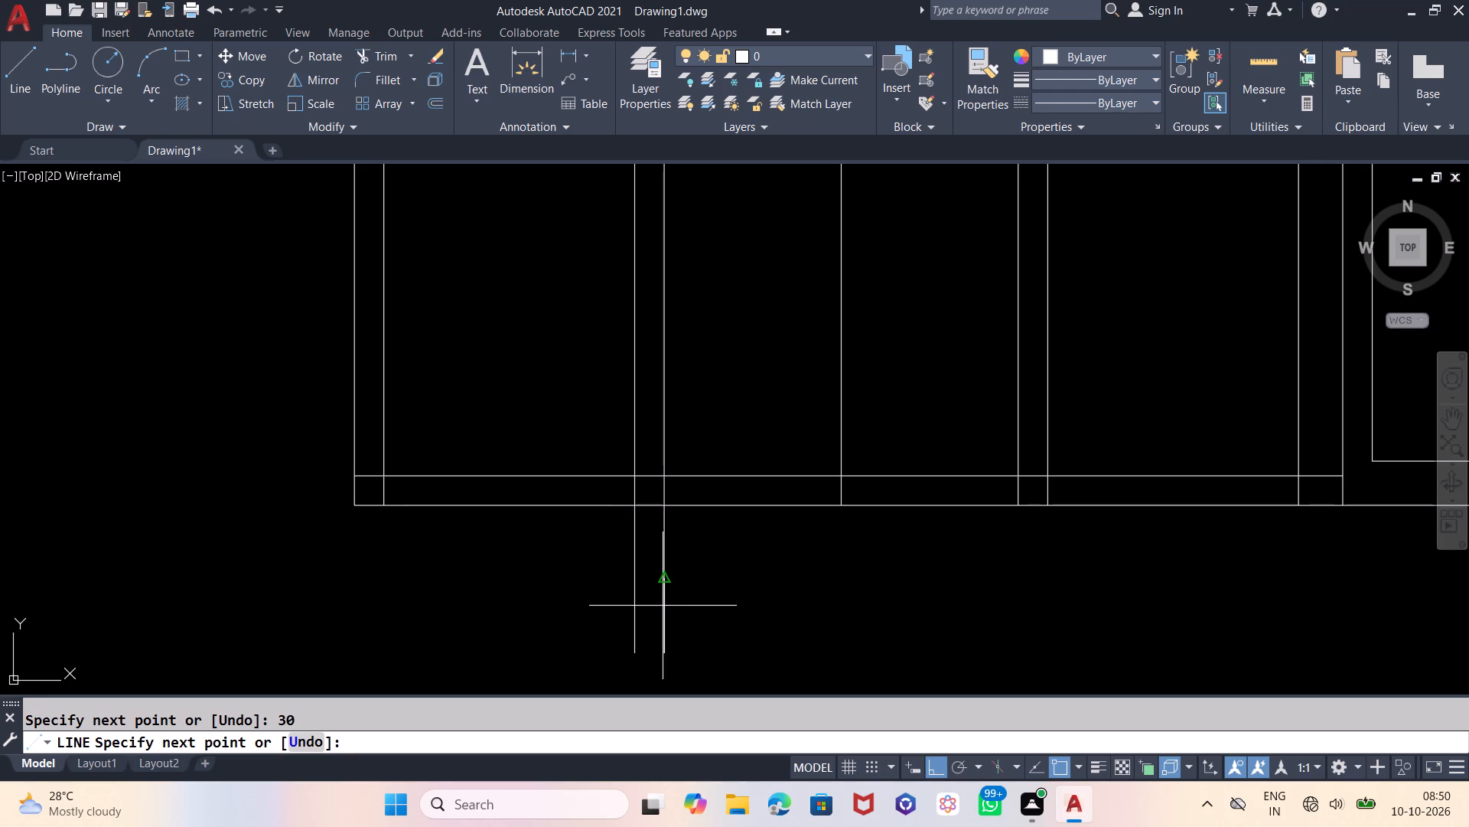
key(Escape)
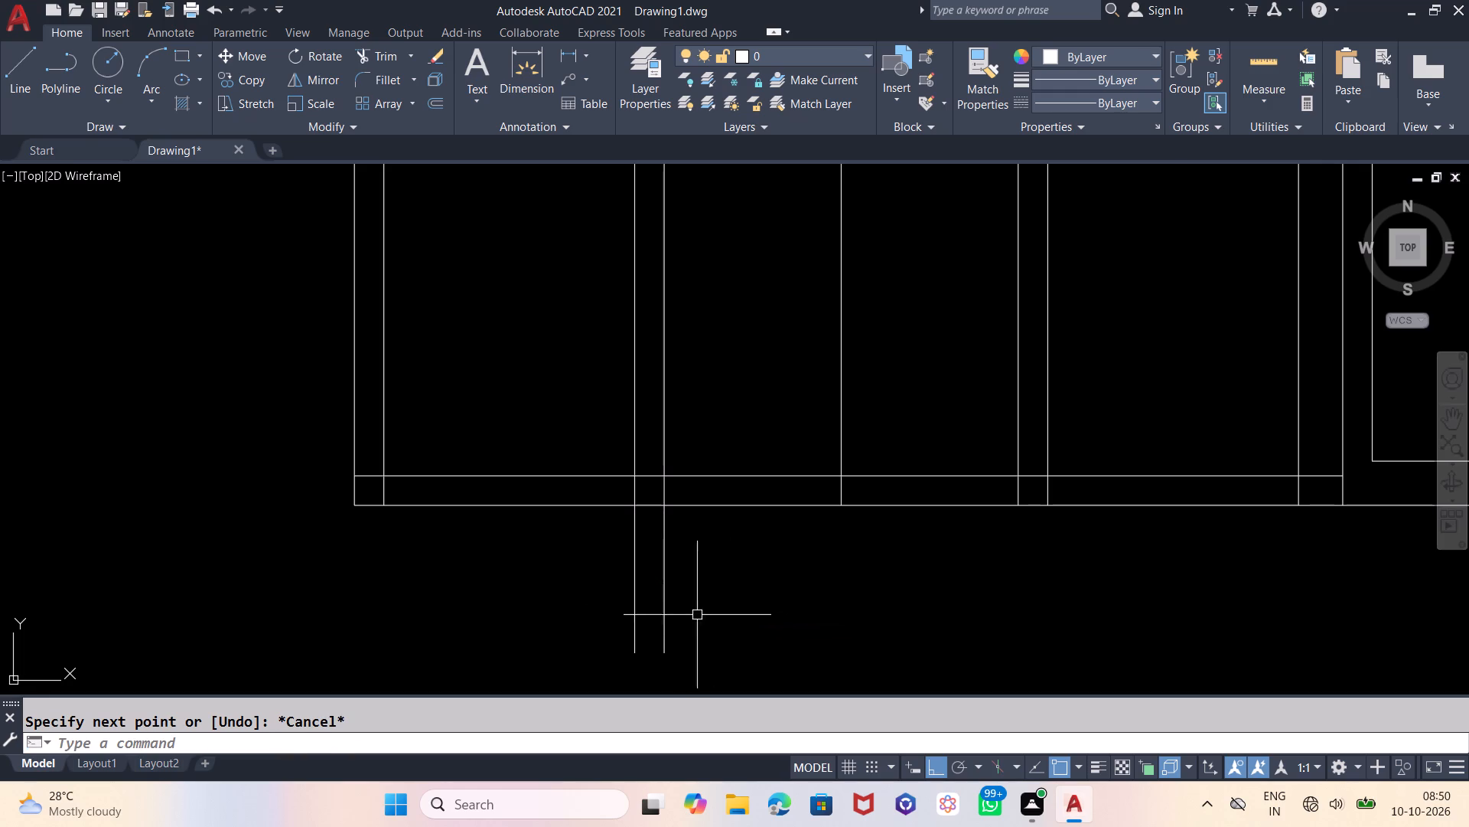
Draw two 30" lines south from the outer south wall, continuing the eastern pair of vertical offset lines.
scroll(559, 607, down, 1)
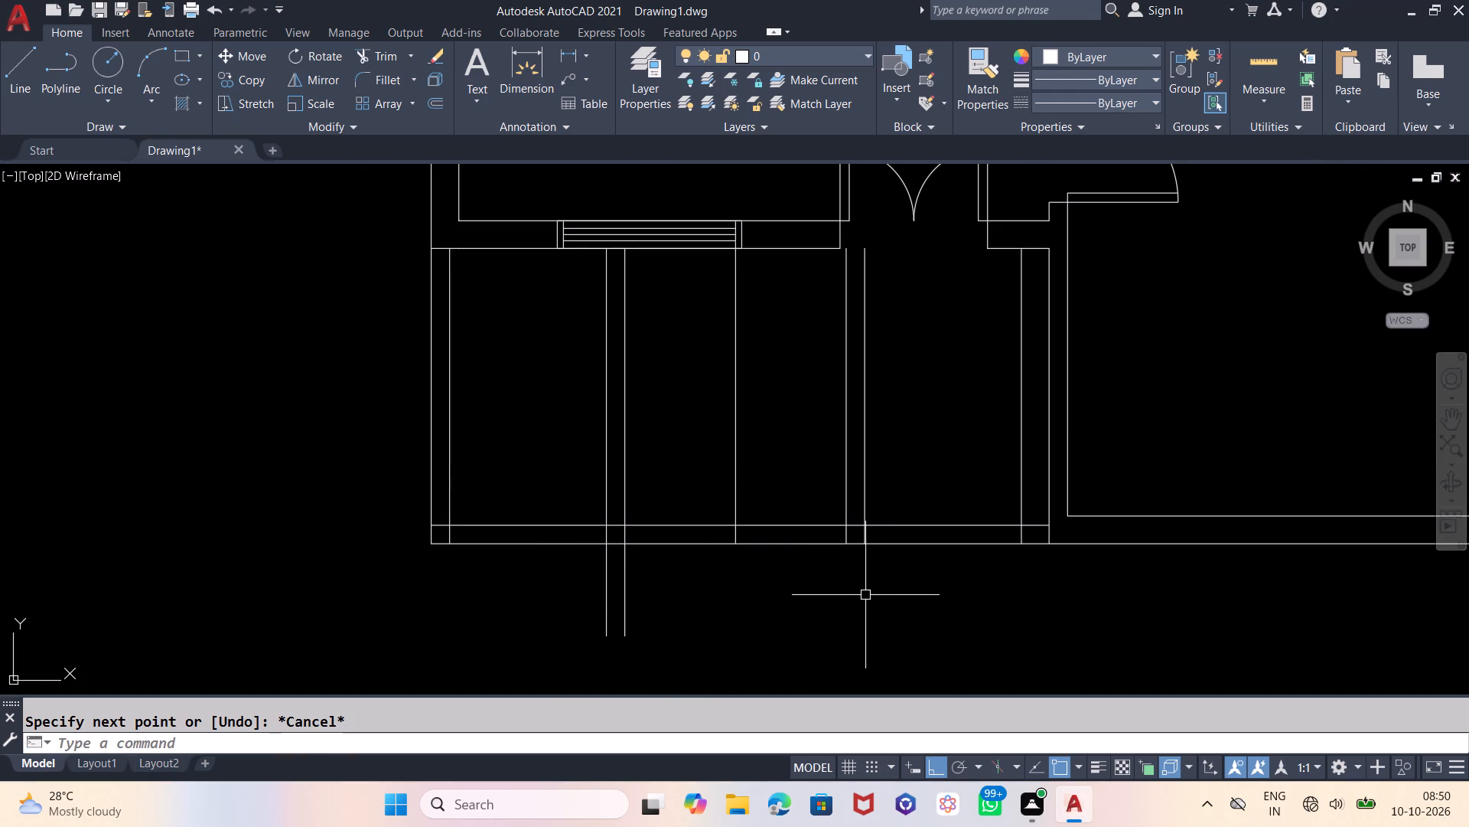
key(l)
key(Return)
click(846, 542)
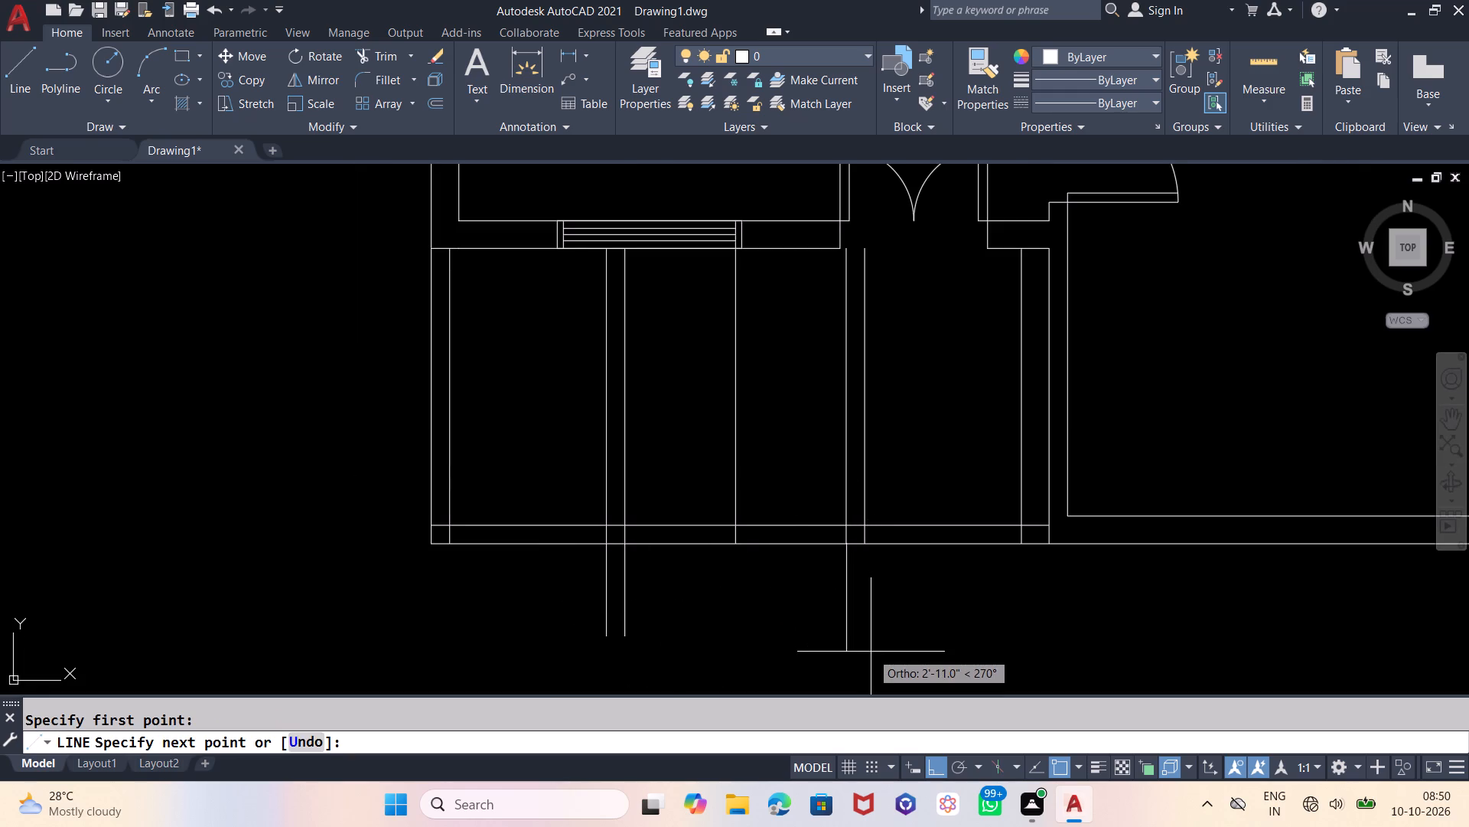
text(30)
key(Return)
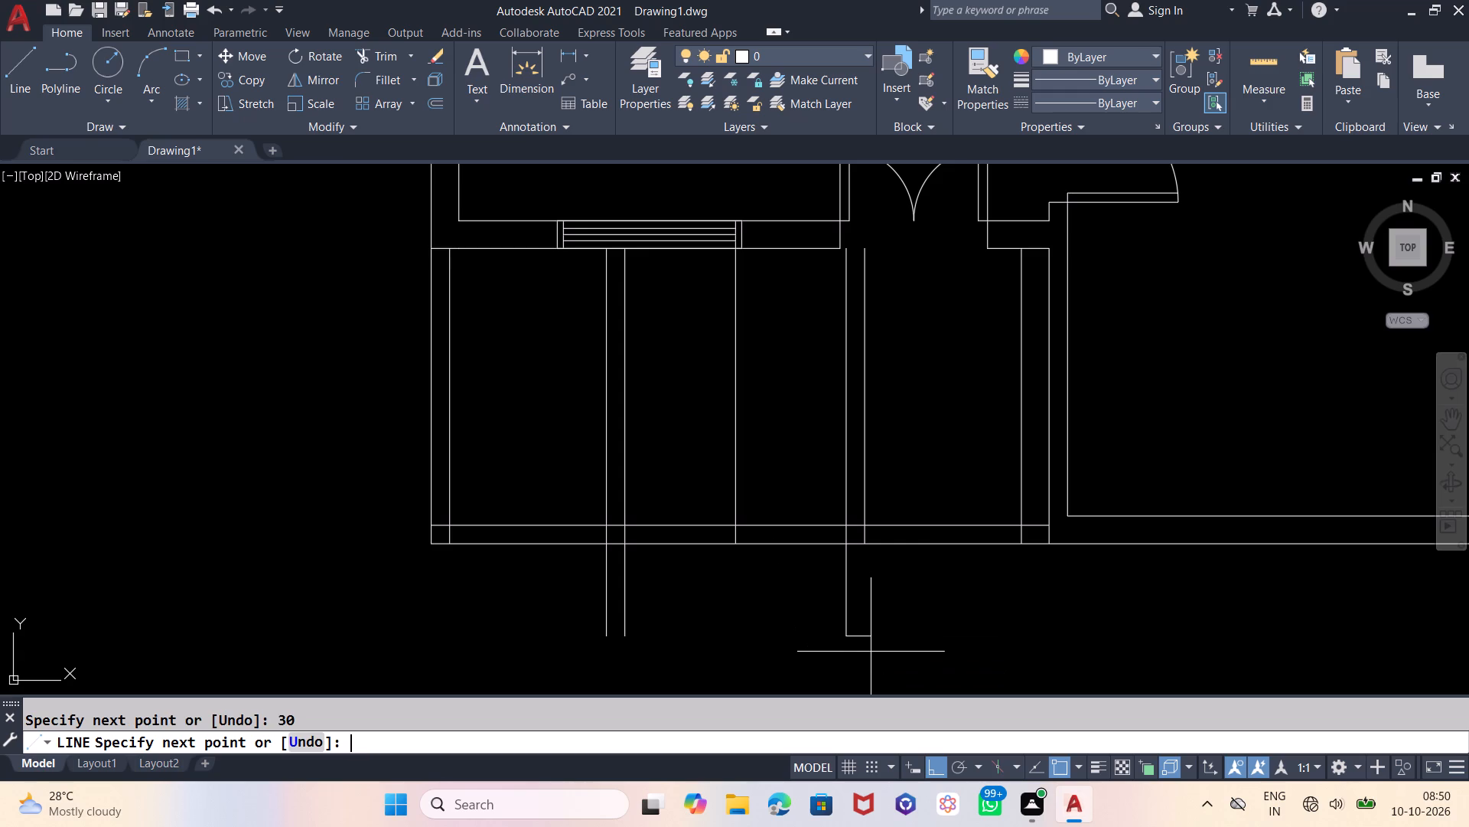
key(Escape)
key(l)
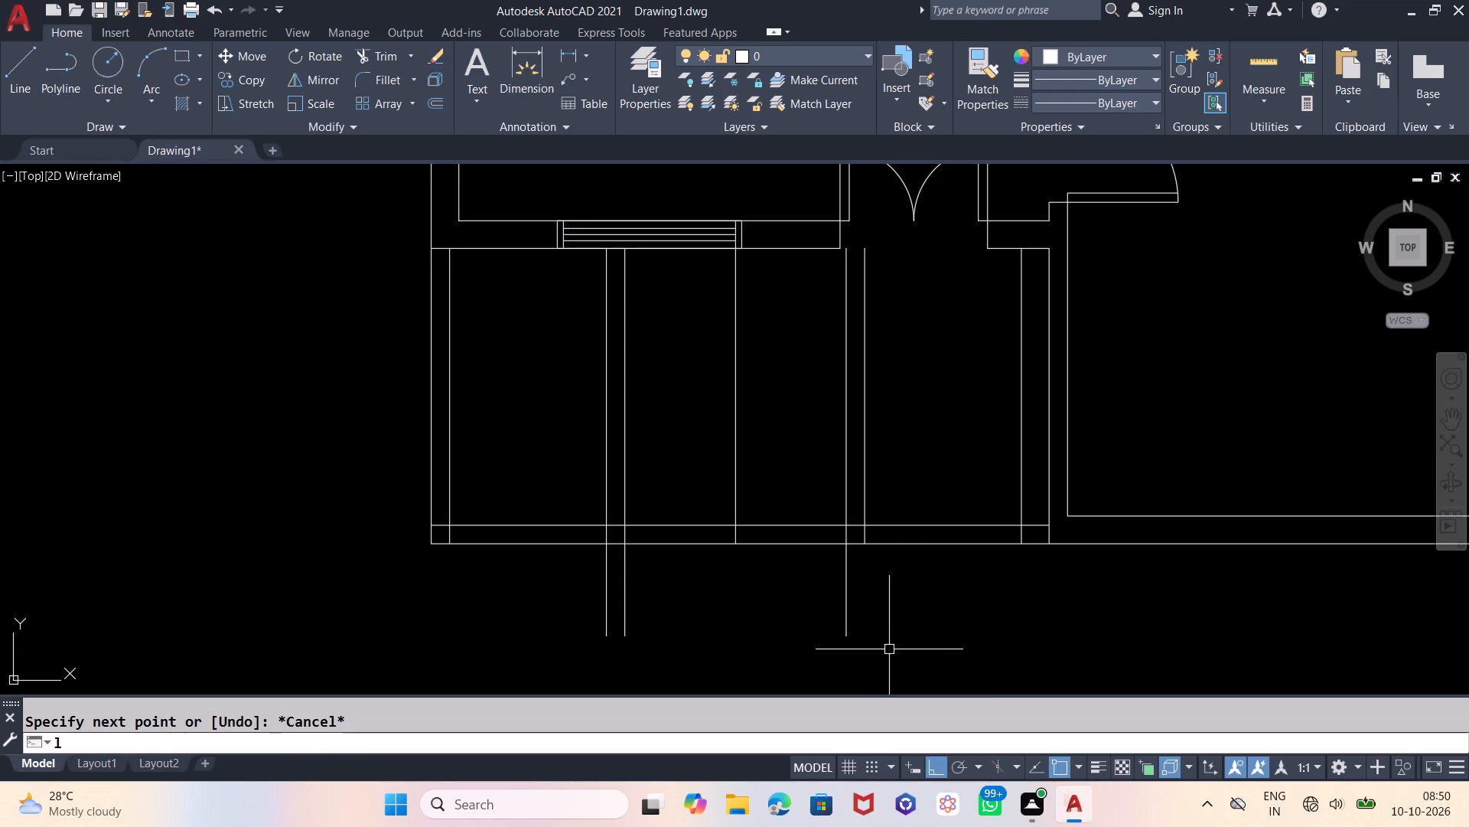
key(Return)
click(861, 542)
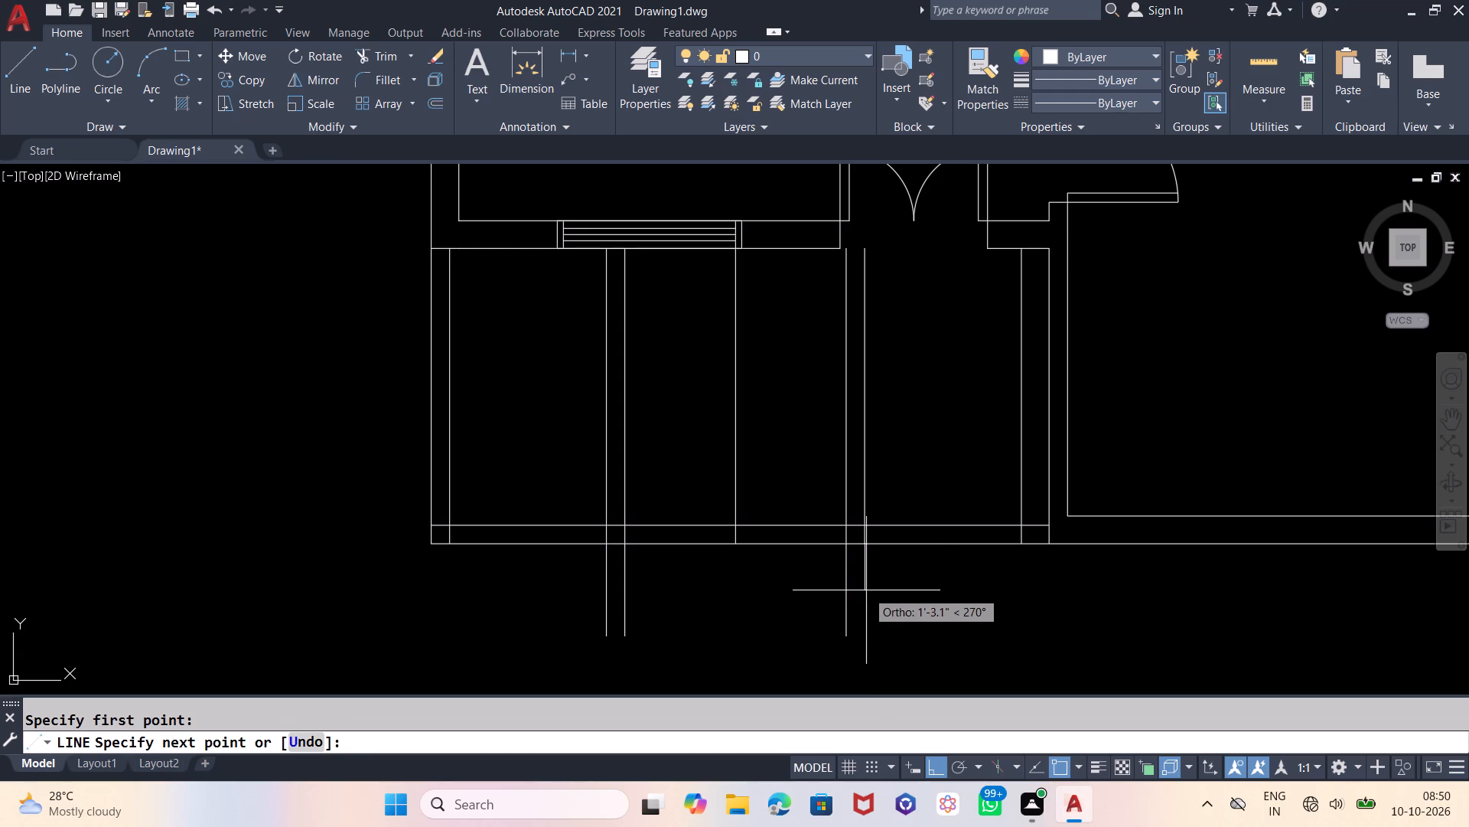
text(30)
key(Return)
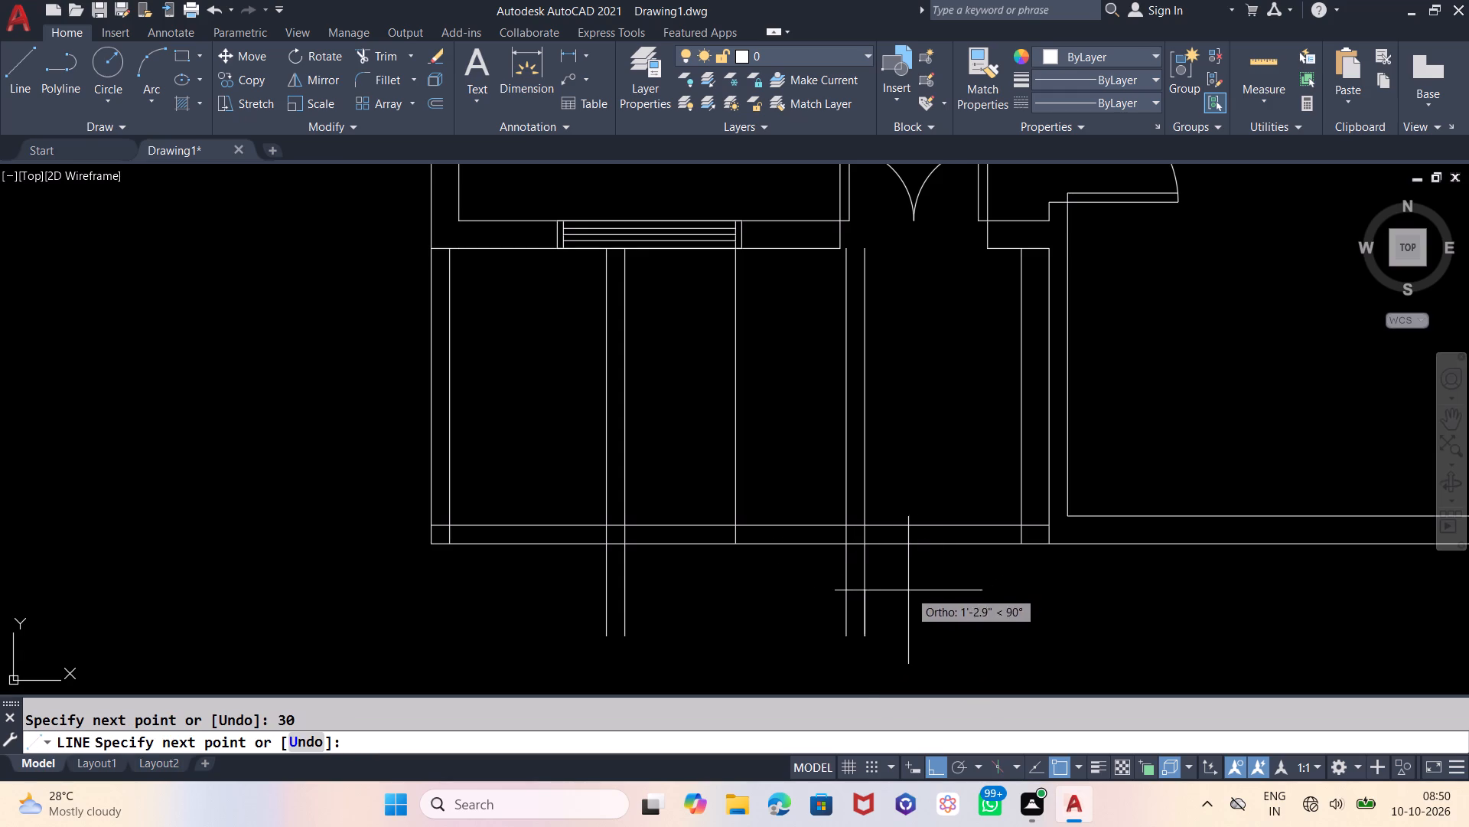
key(Escape)
scroll(769, 626, down, 1)
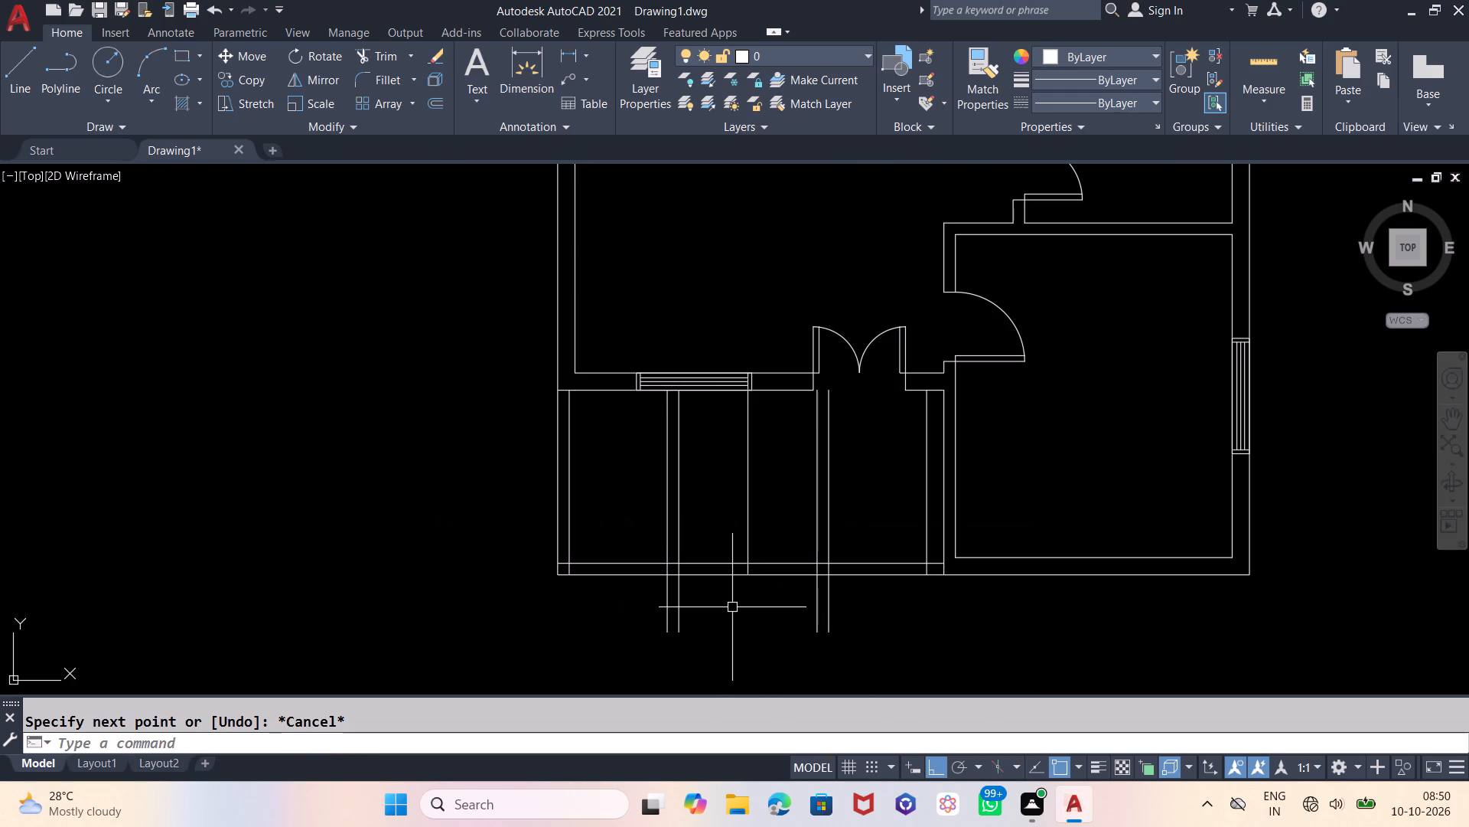
Trim the south wall lines and the centre line between the two pairs of vertical lines to open the wall.
key(t)
key(r)
key(Return)
key(Return)
click(730, 603)
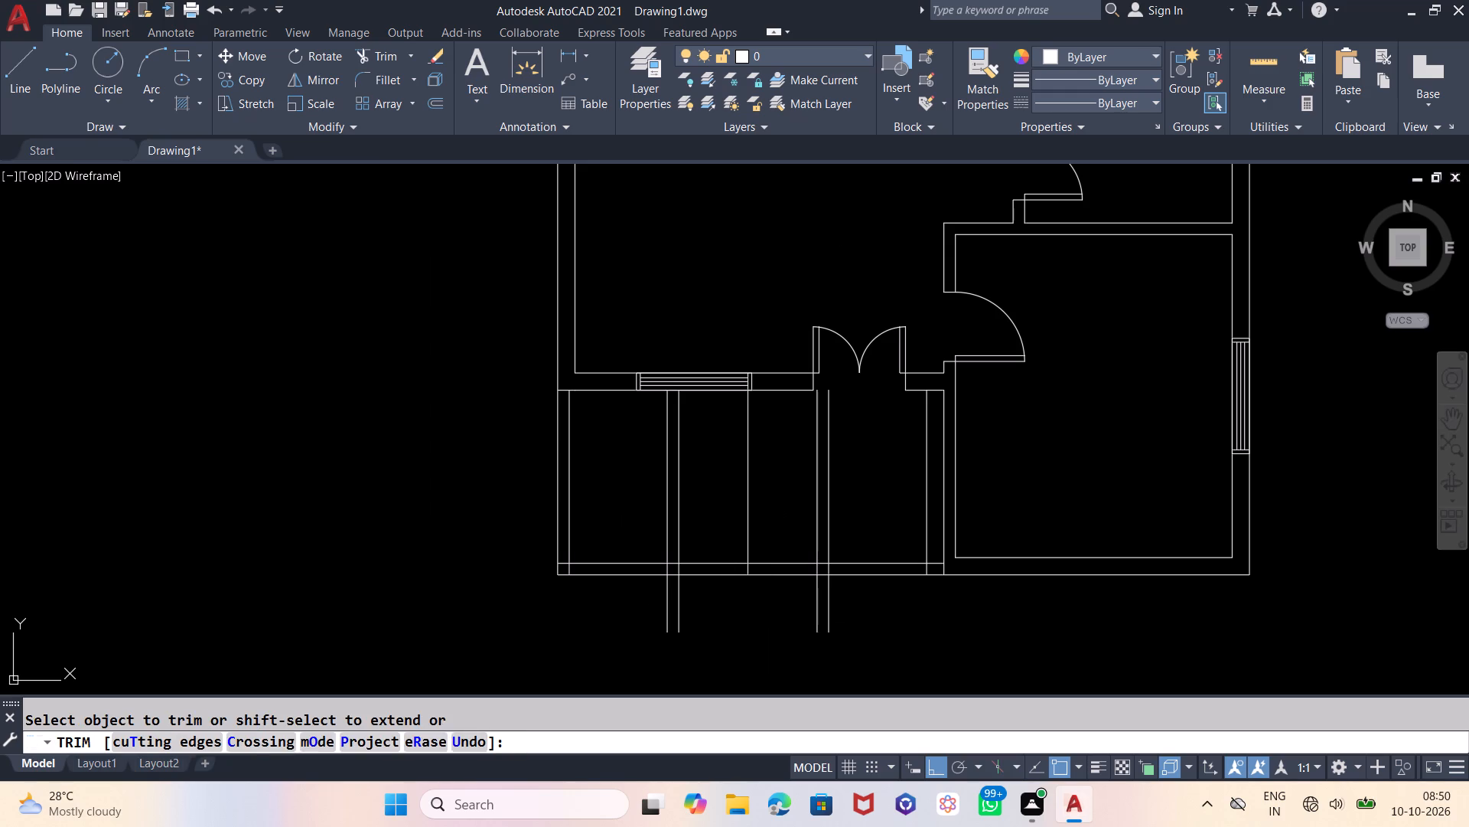
click(732, 538)
click(766, 520)
click(708, 558)
drag(775, 540, 770, 577)
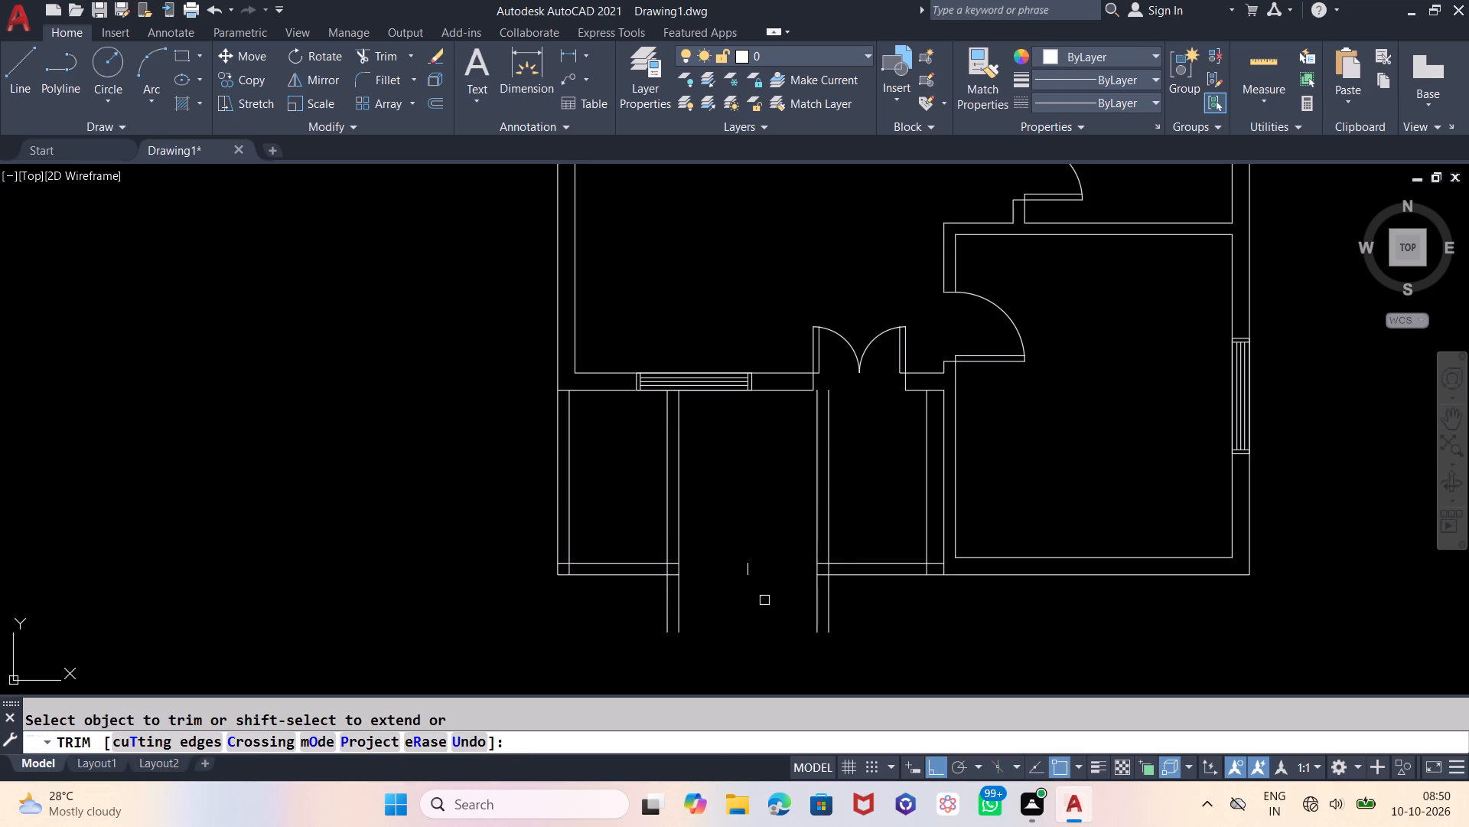
click(763, 606)
click(749, 570)
Trim both pairs of vertical offset lines inside the southwest room back to the inner south wall line and remove the centre line stub.
click(748, 509)
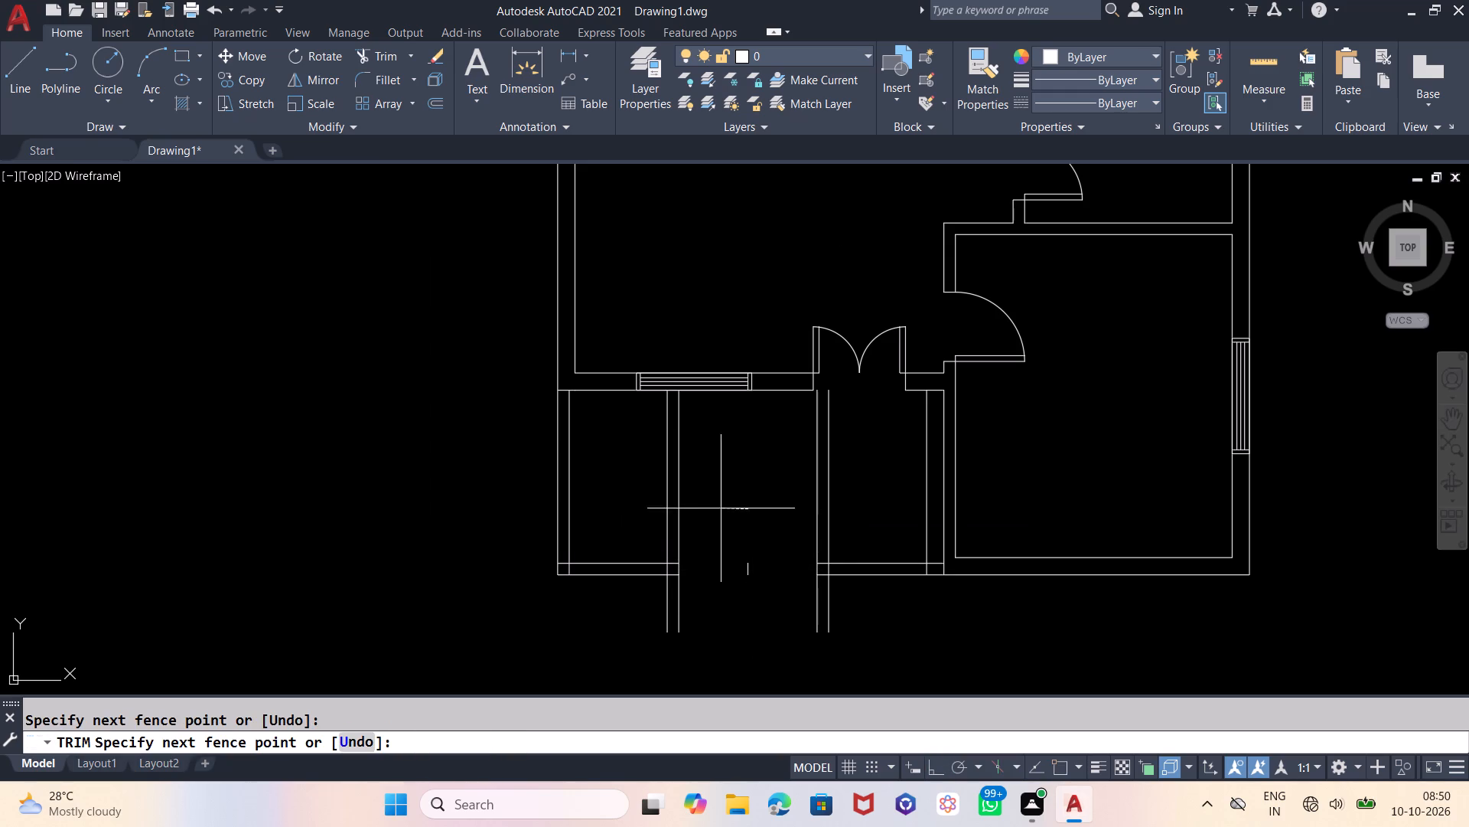
click(625, 508)
drag(703, 481, 730, 481)
click(871, 475)
click(776, 483)
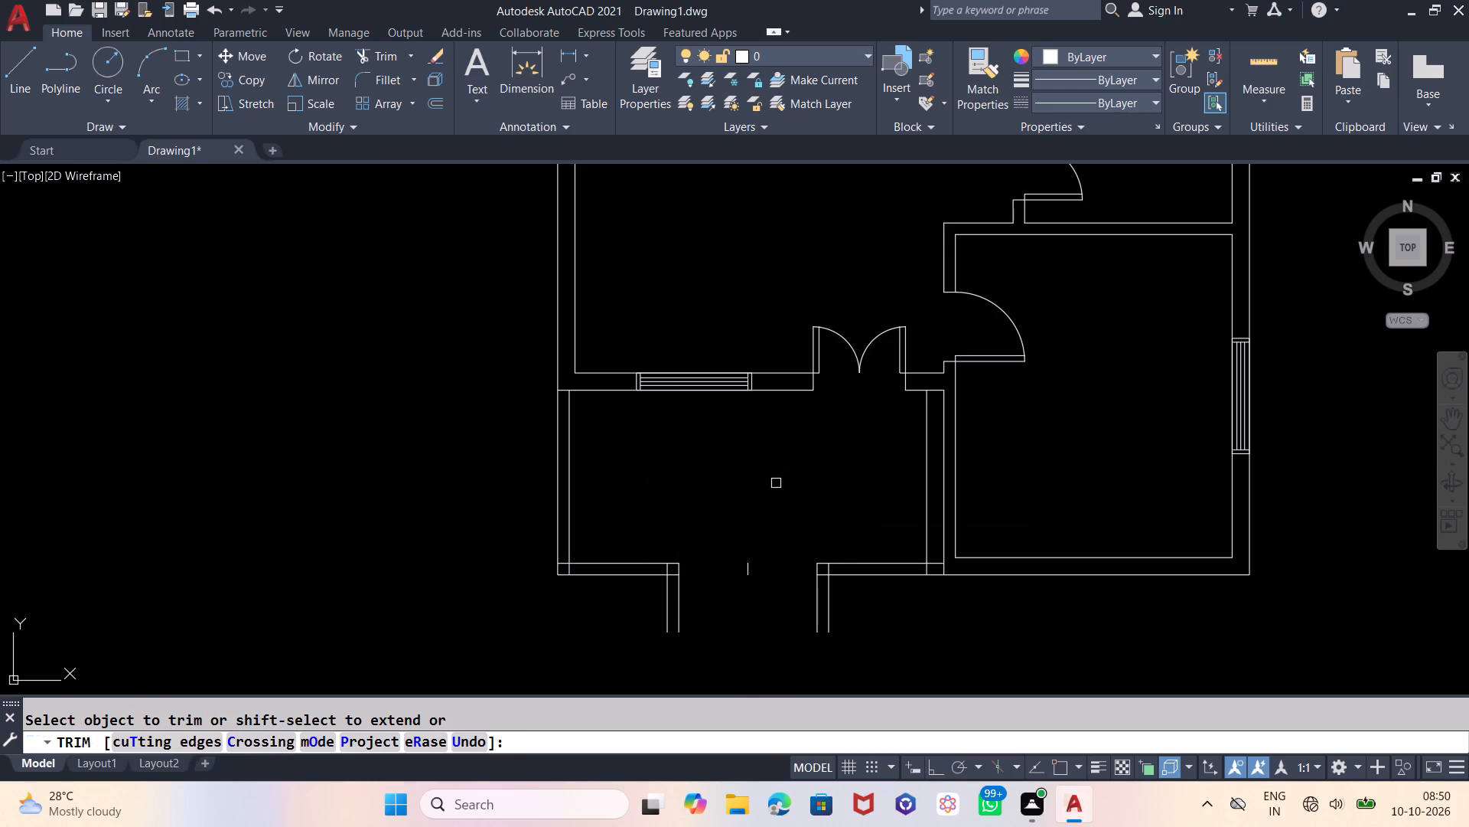
click(747, 563)
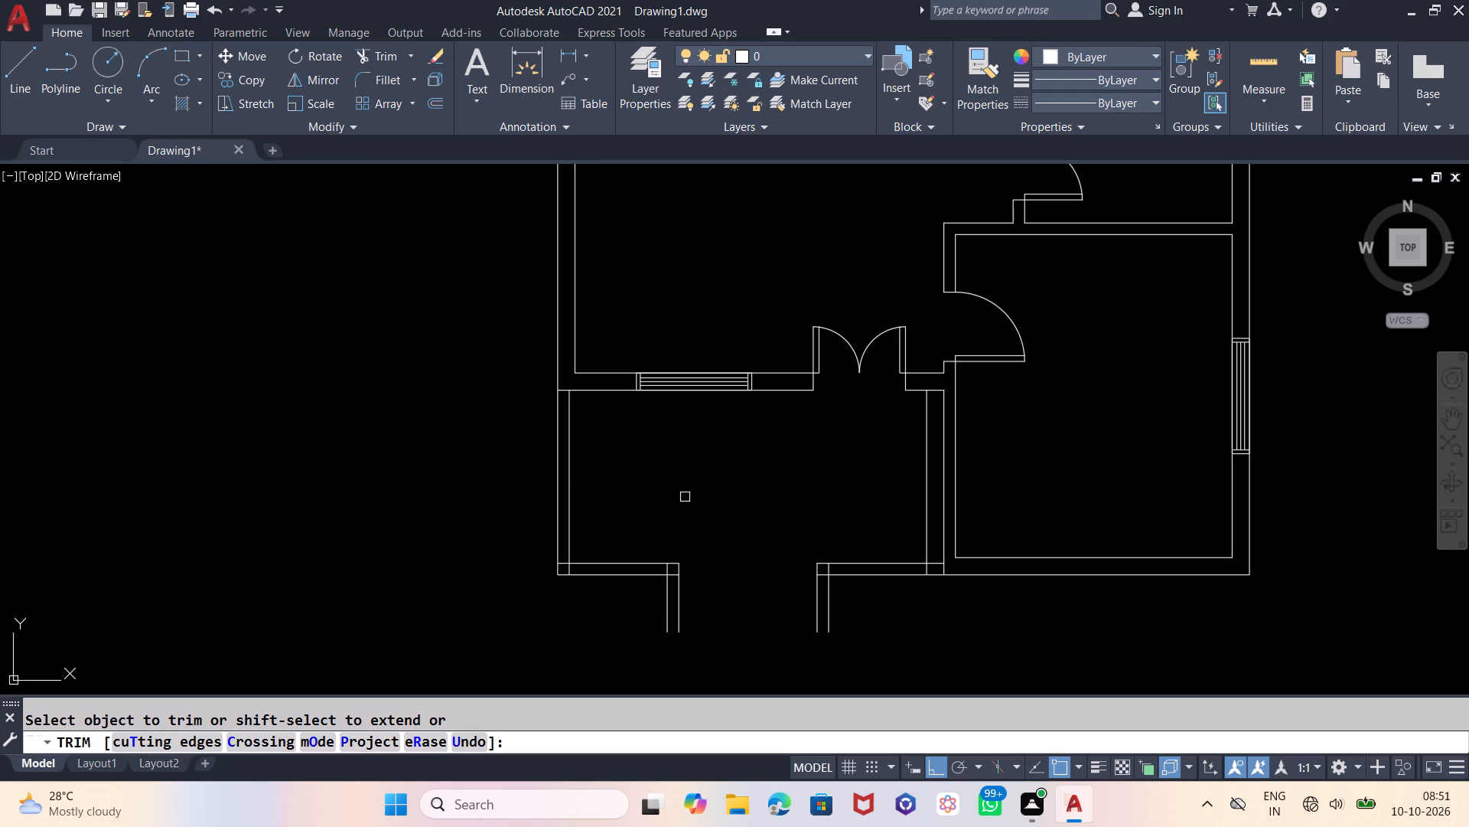
key(Escape)
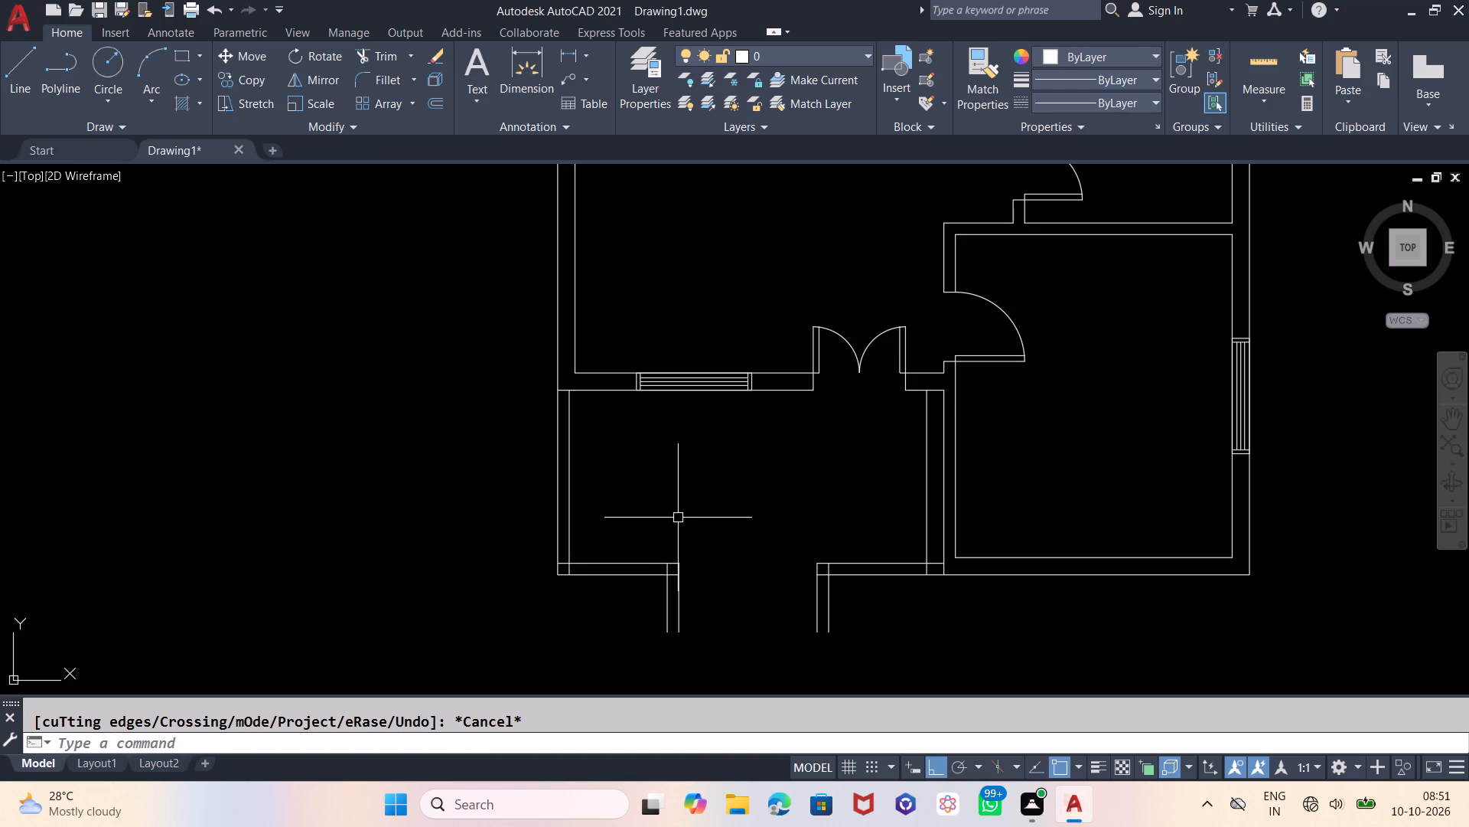
Close the south ends of the two 30" wall projections with short horizontal lines.
click(29, 60)
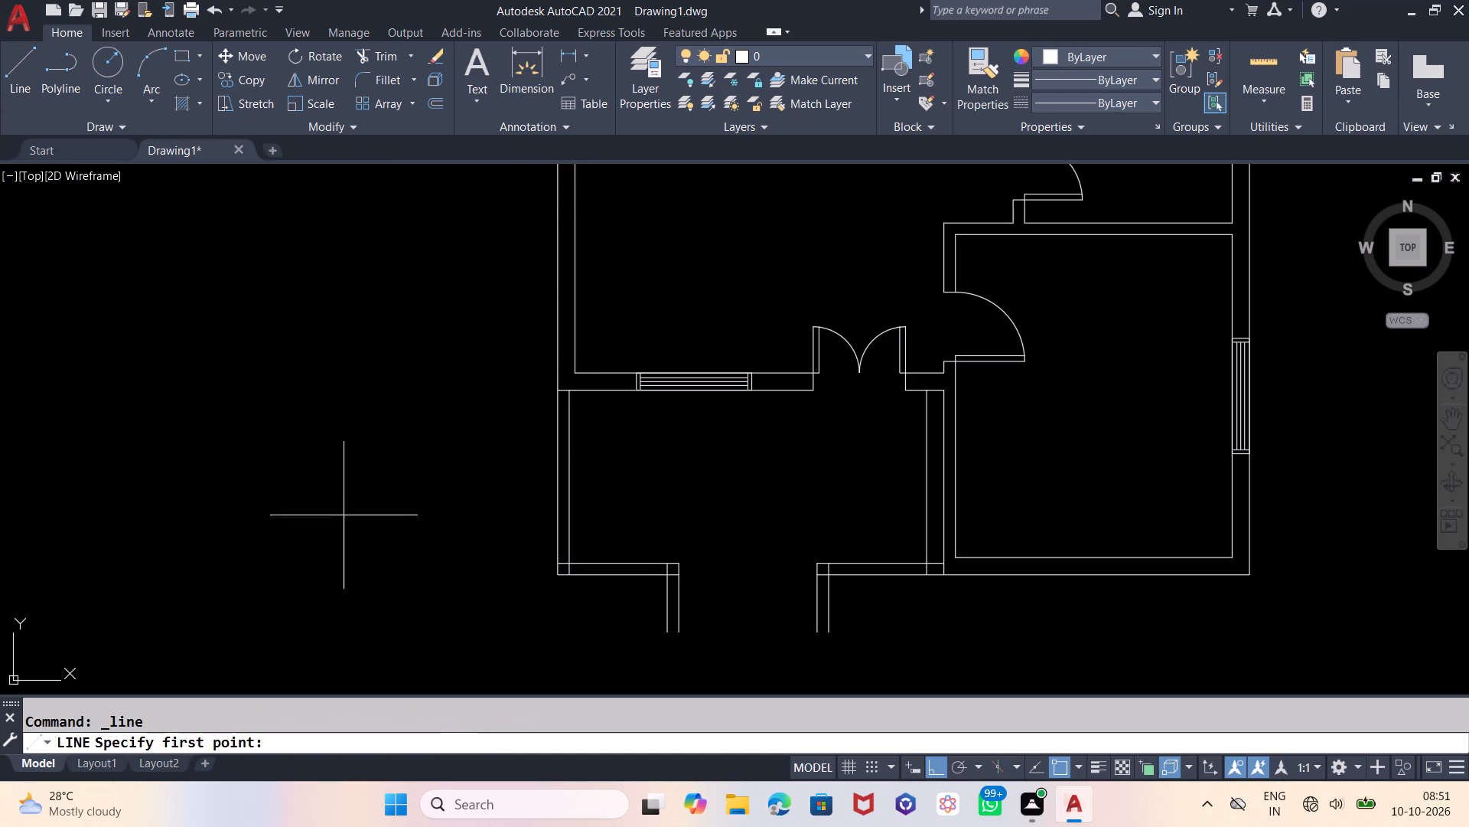
scroll(681, 655, up, 2)
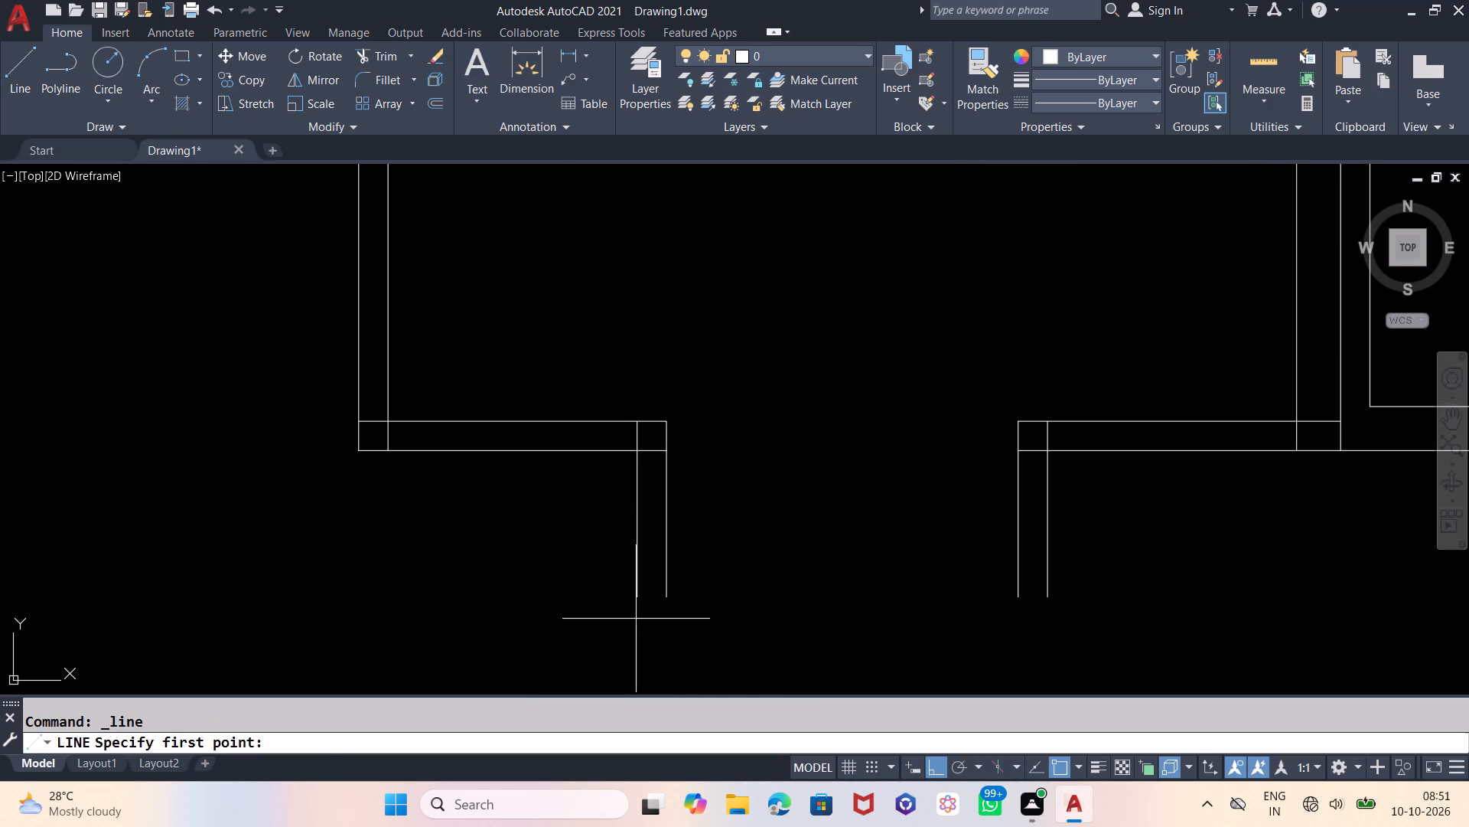
click(636, 597)
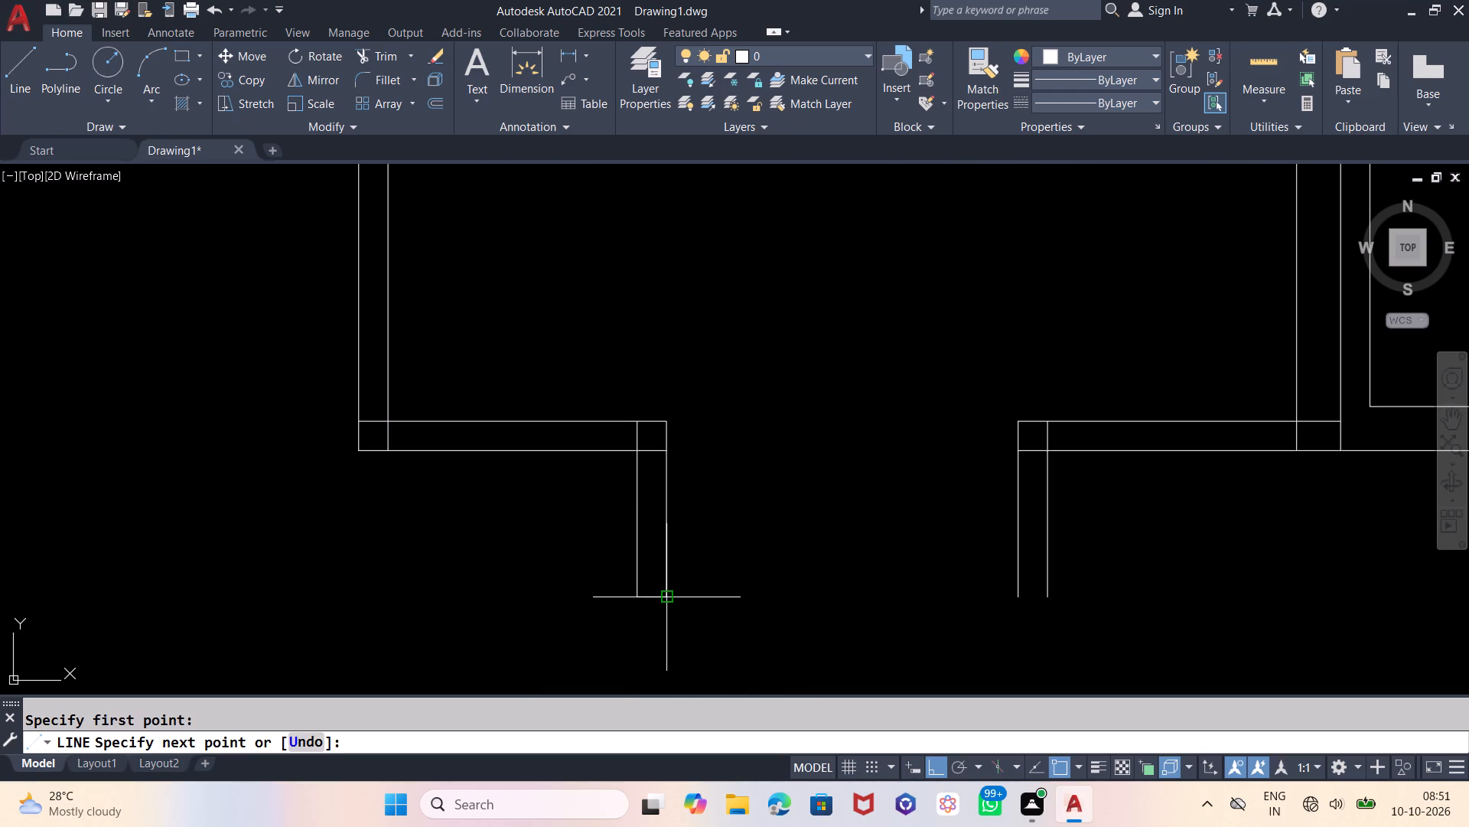
click(666, 596)
key(Escape)
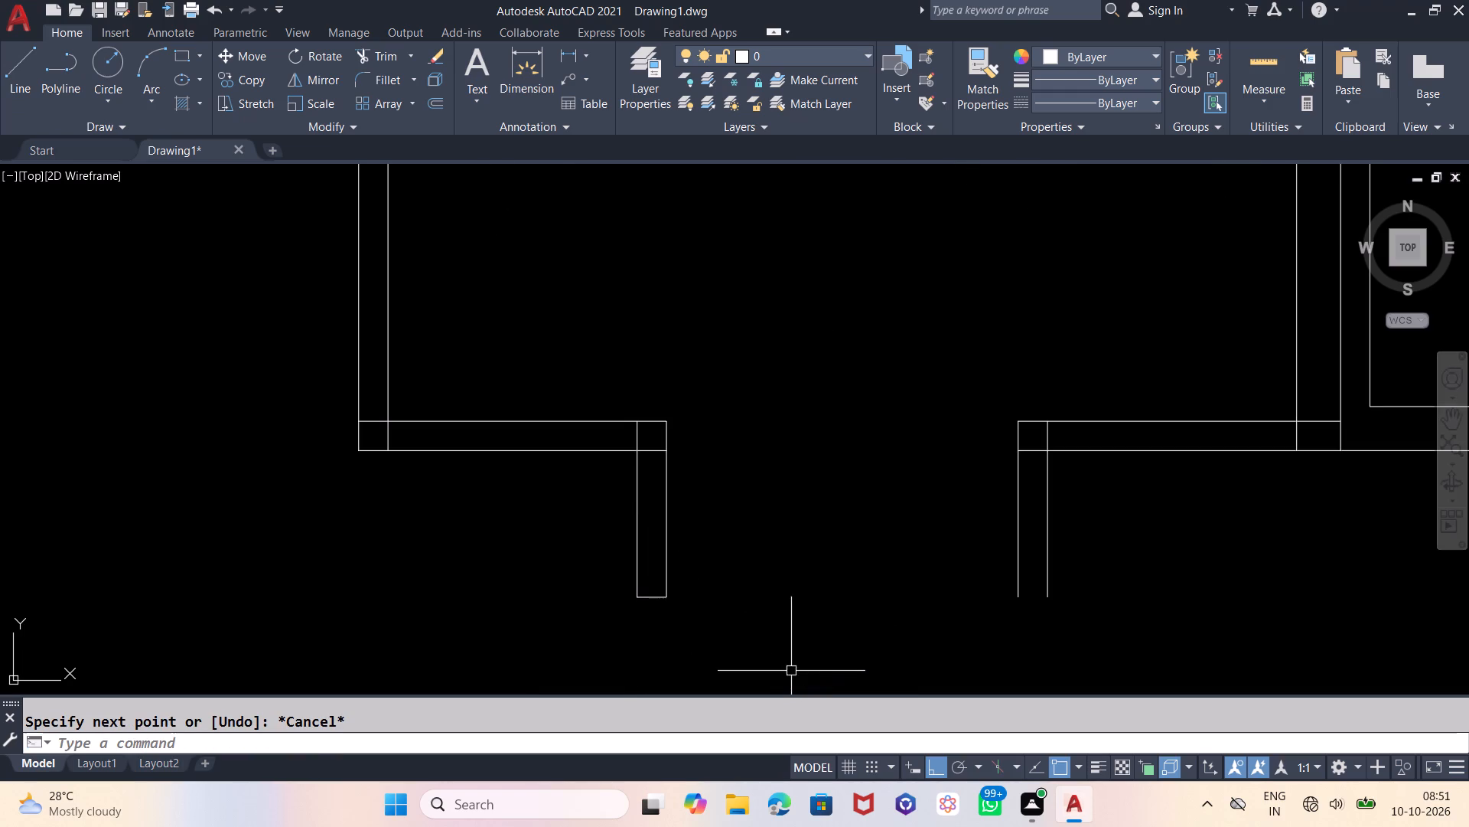
key(space)
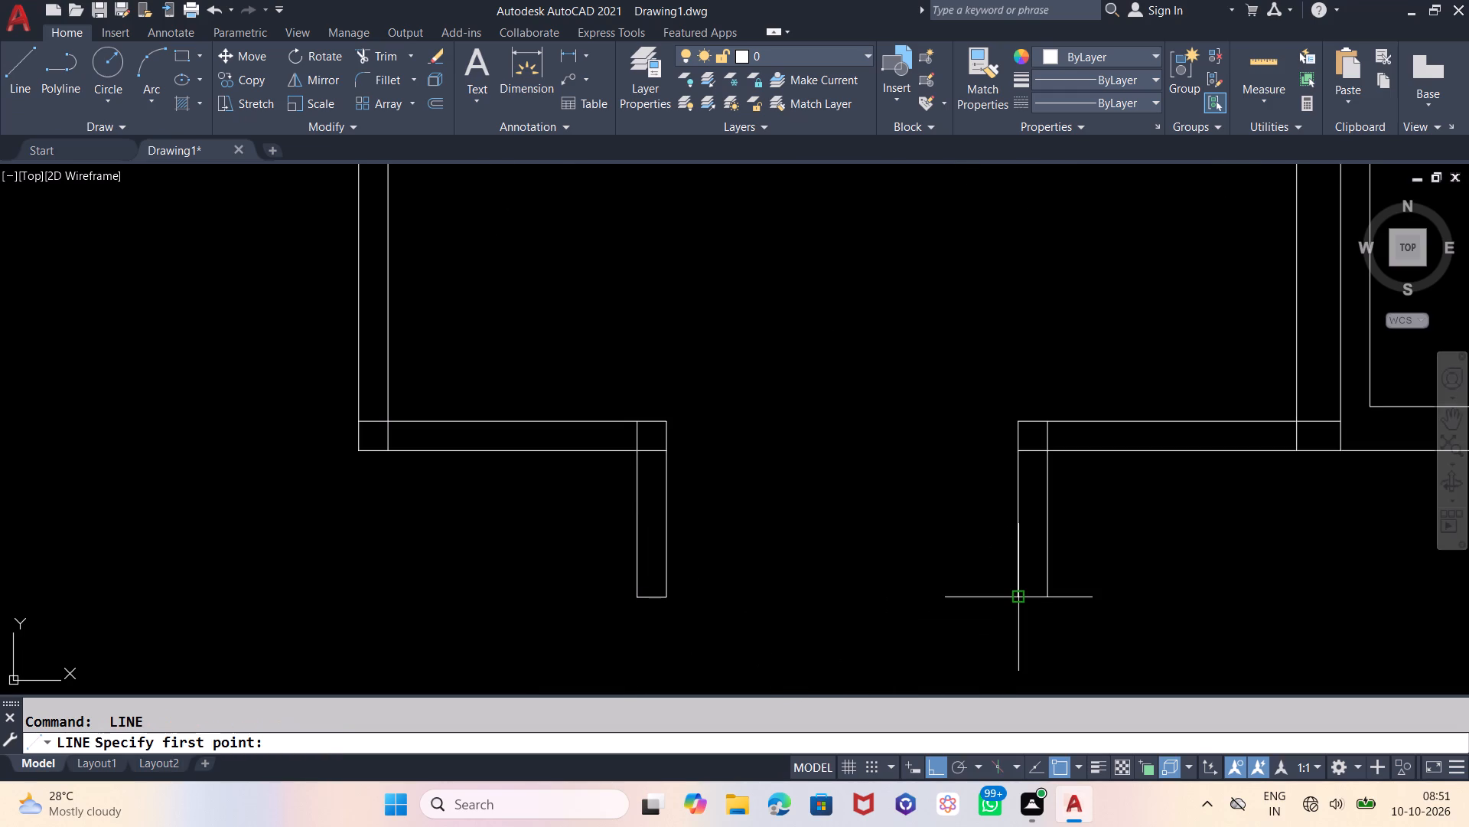
click(1017, 596)
click(1048, 593)
key(Escape)
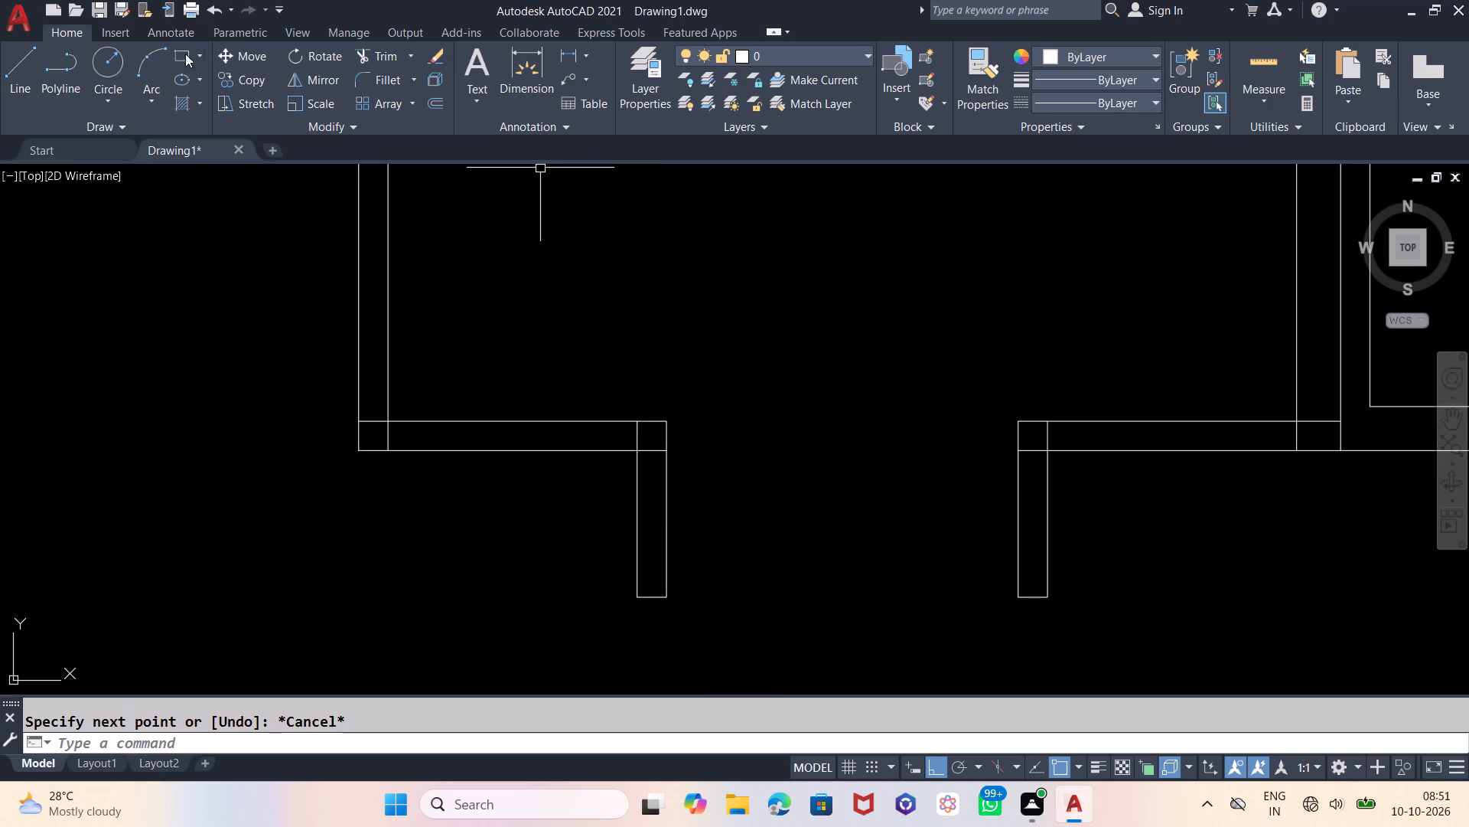
Draw a 12" long, 6" wide three-sided line outline north from the inner wall corner above the western projection.
click(31, 54)
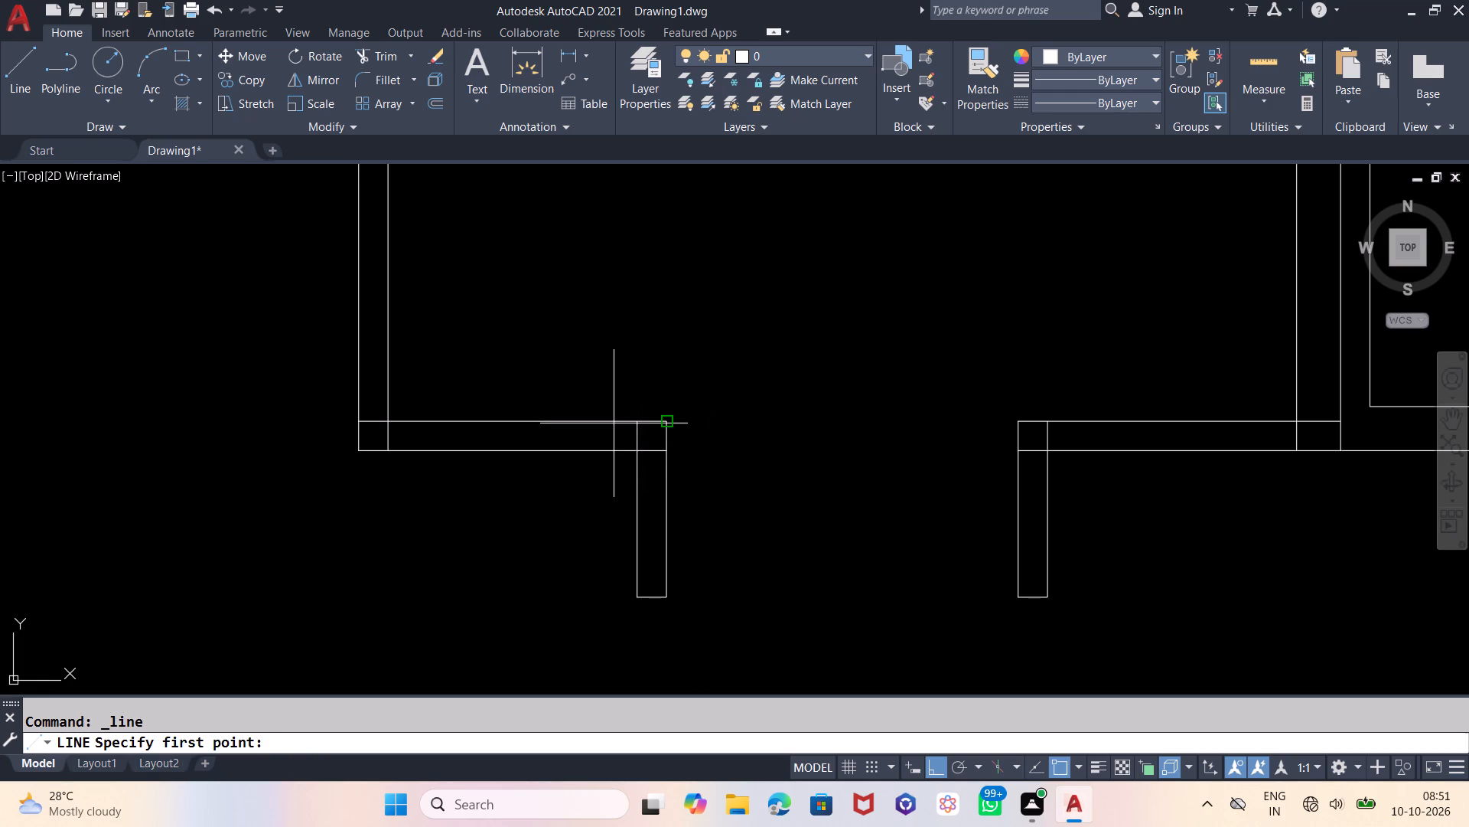
scroll(672, 410, up, 2)
click(648, 436)
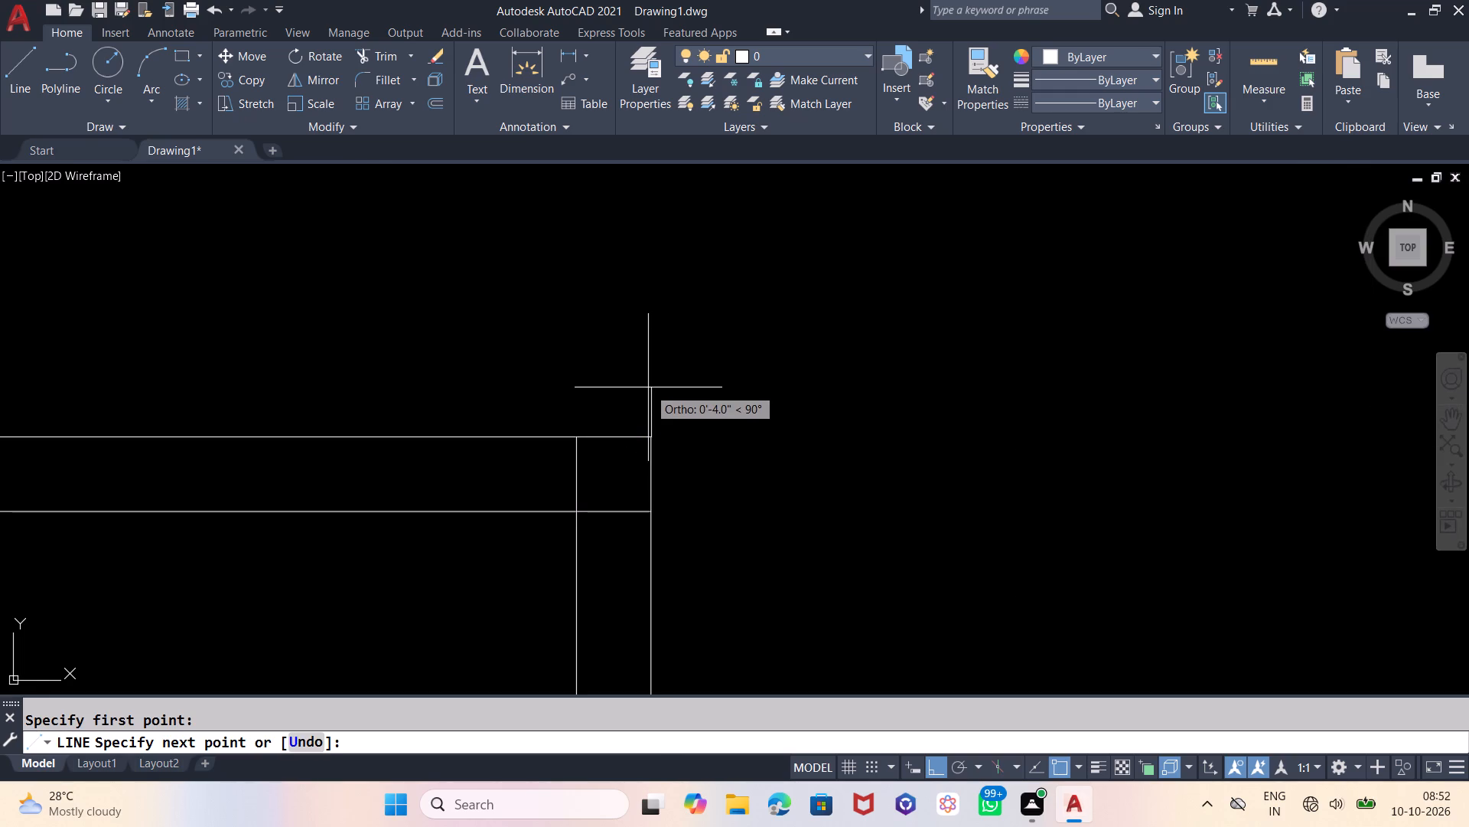
key(2)
key(0)
key(Return)
scroll(689, 423, down, 1)
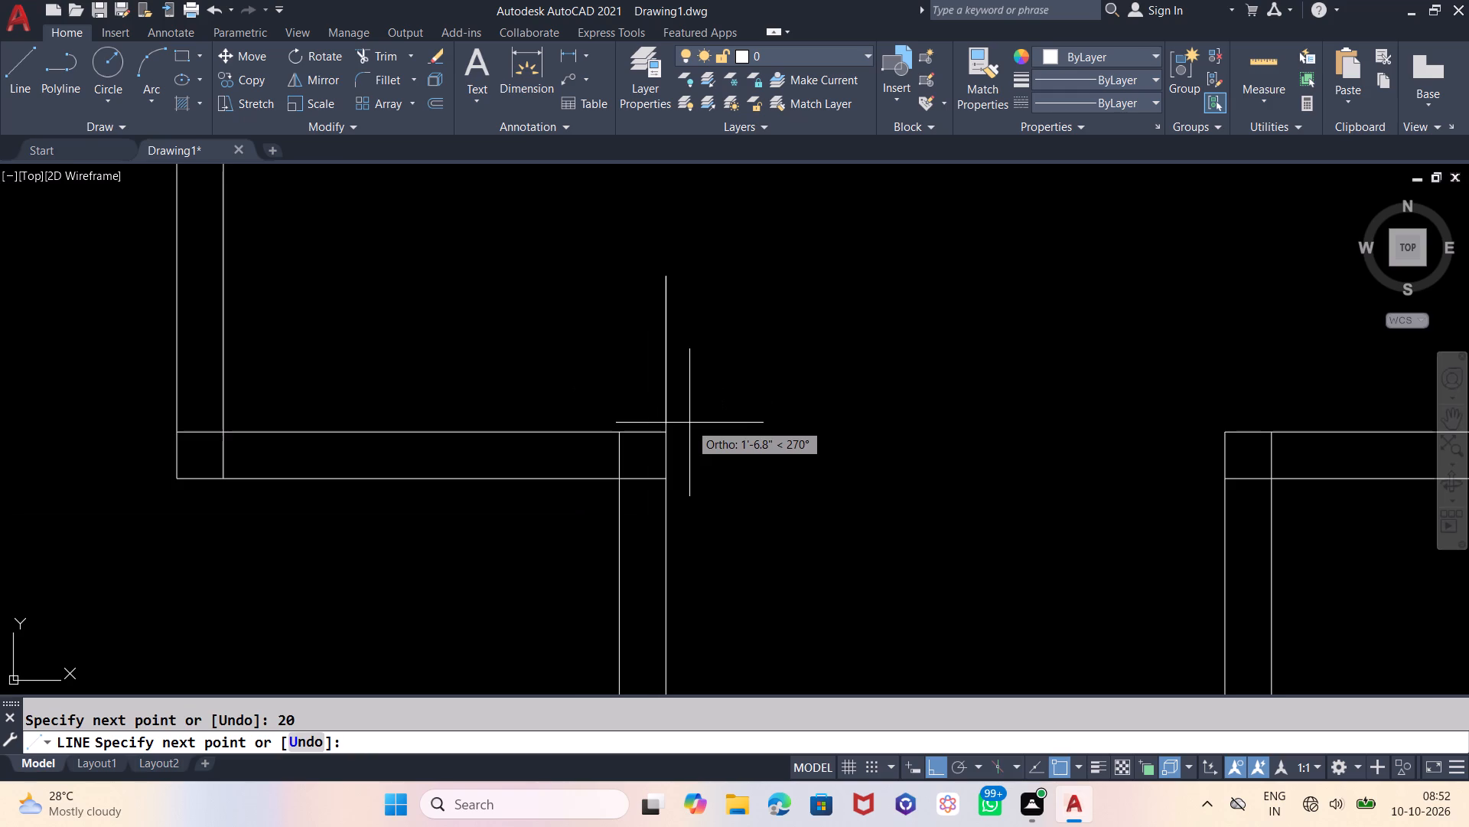
scroll(689, 423, down, 1)
key(ctrl+z)
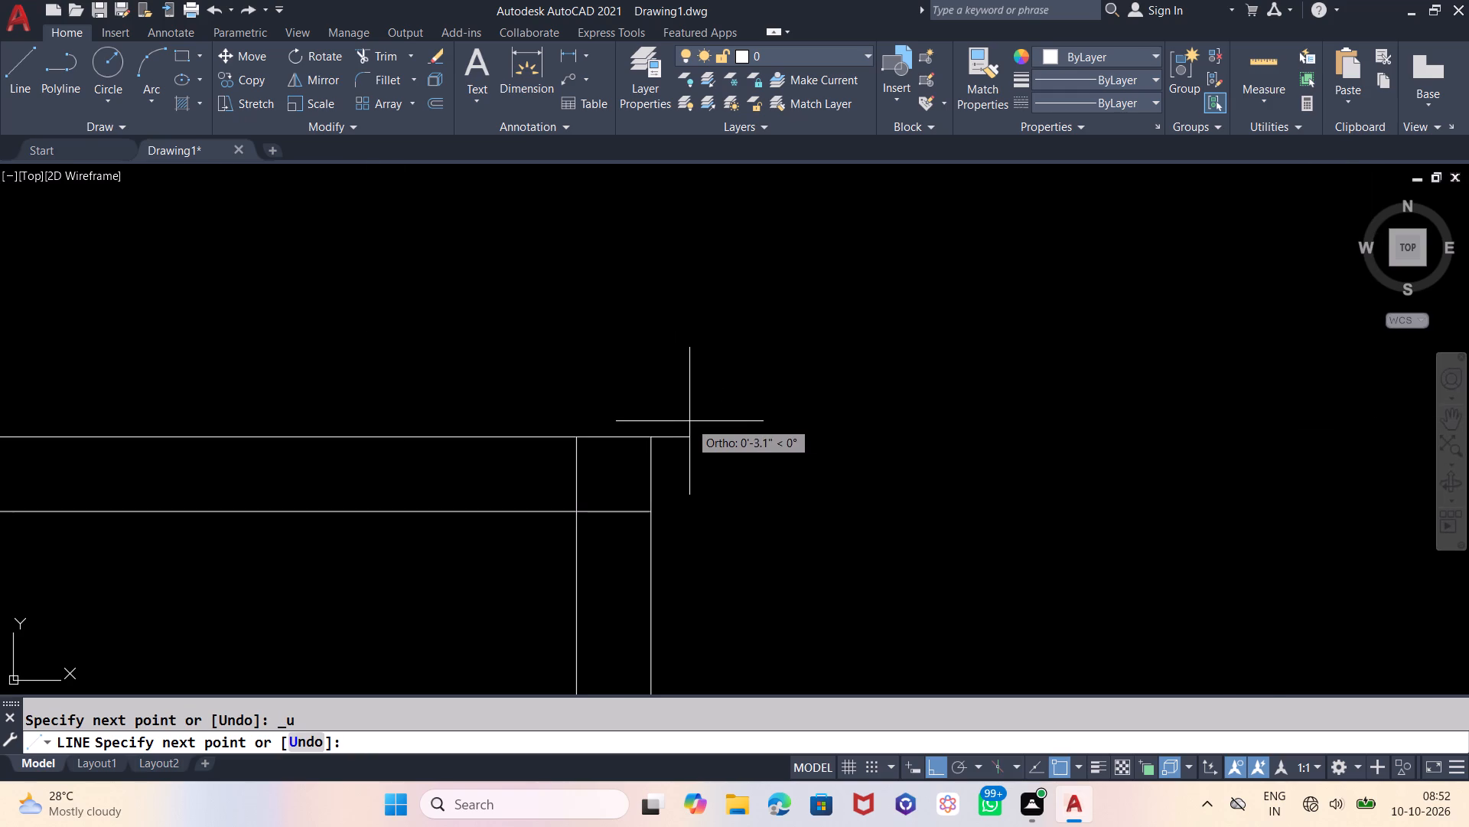
text(12)
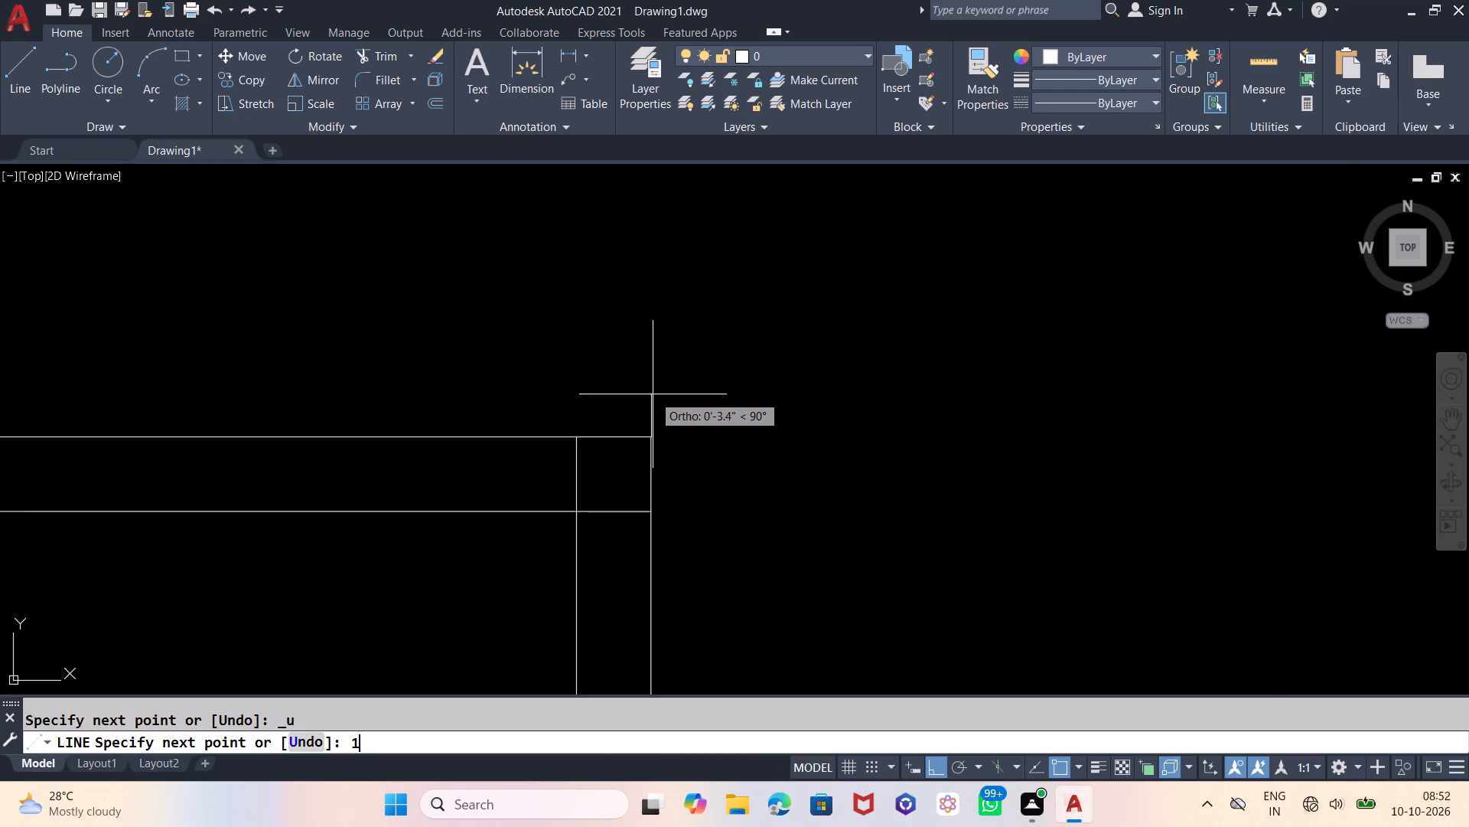
key(Return)
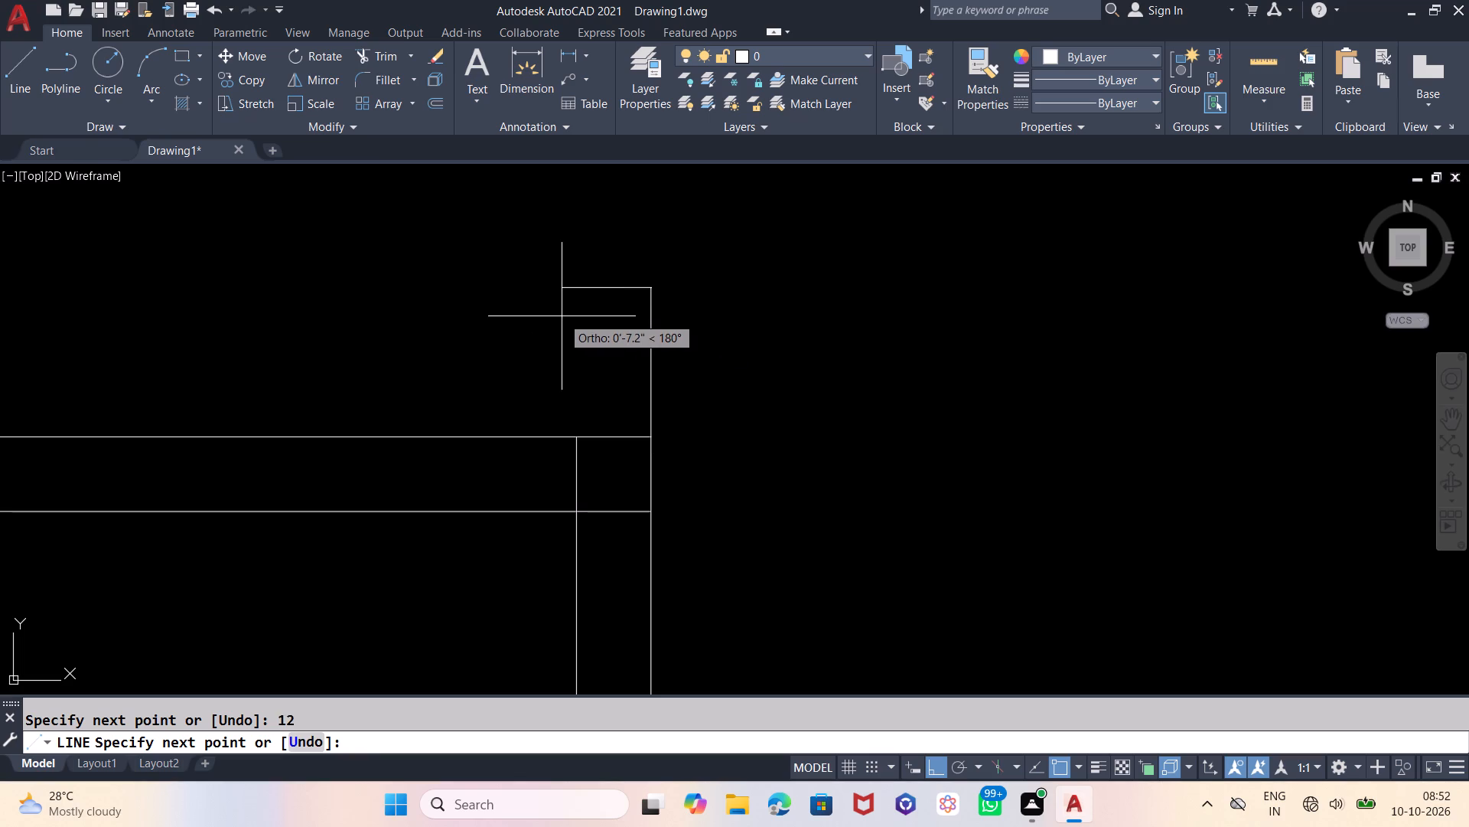
key(6)
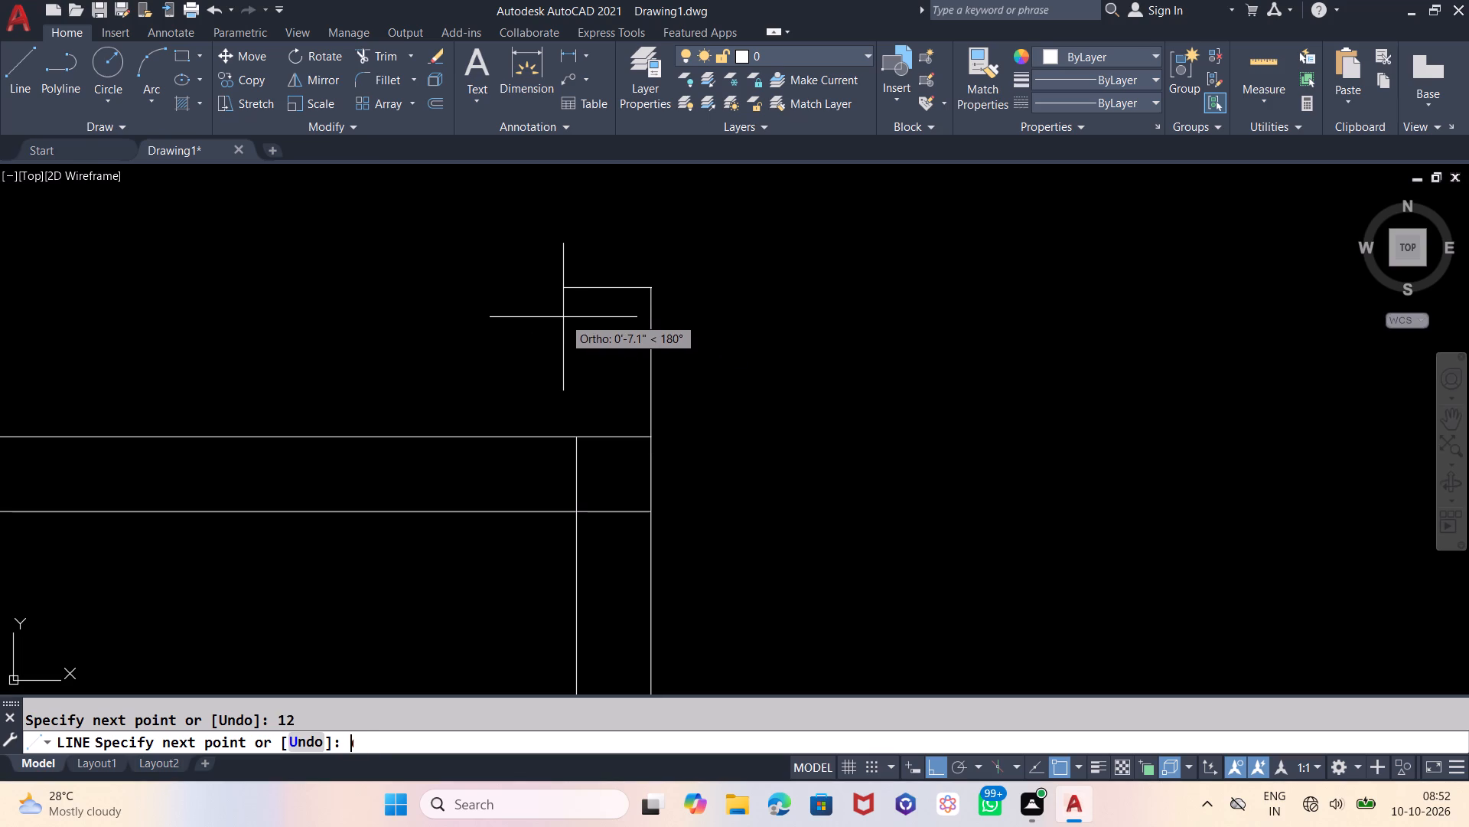
key(Return)
click(574, 434)
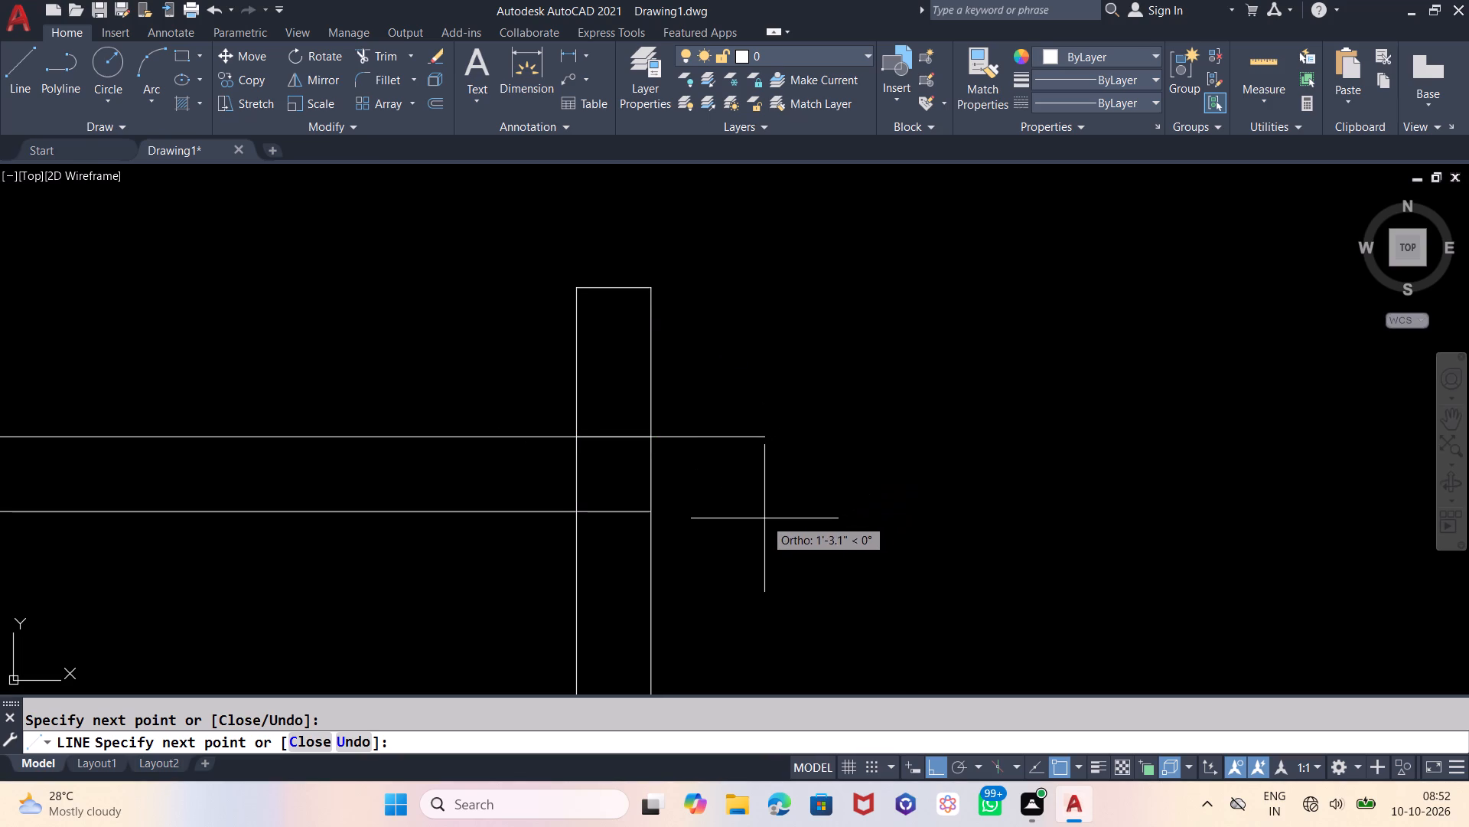
key(Escape)
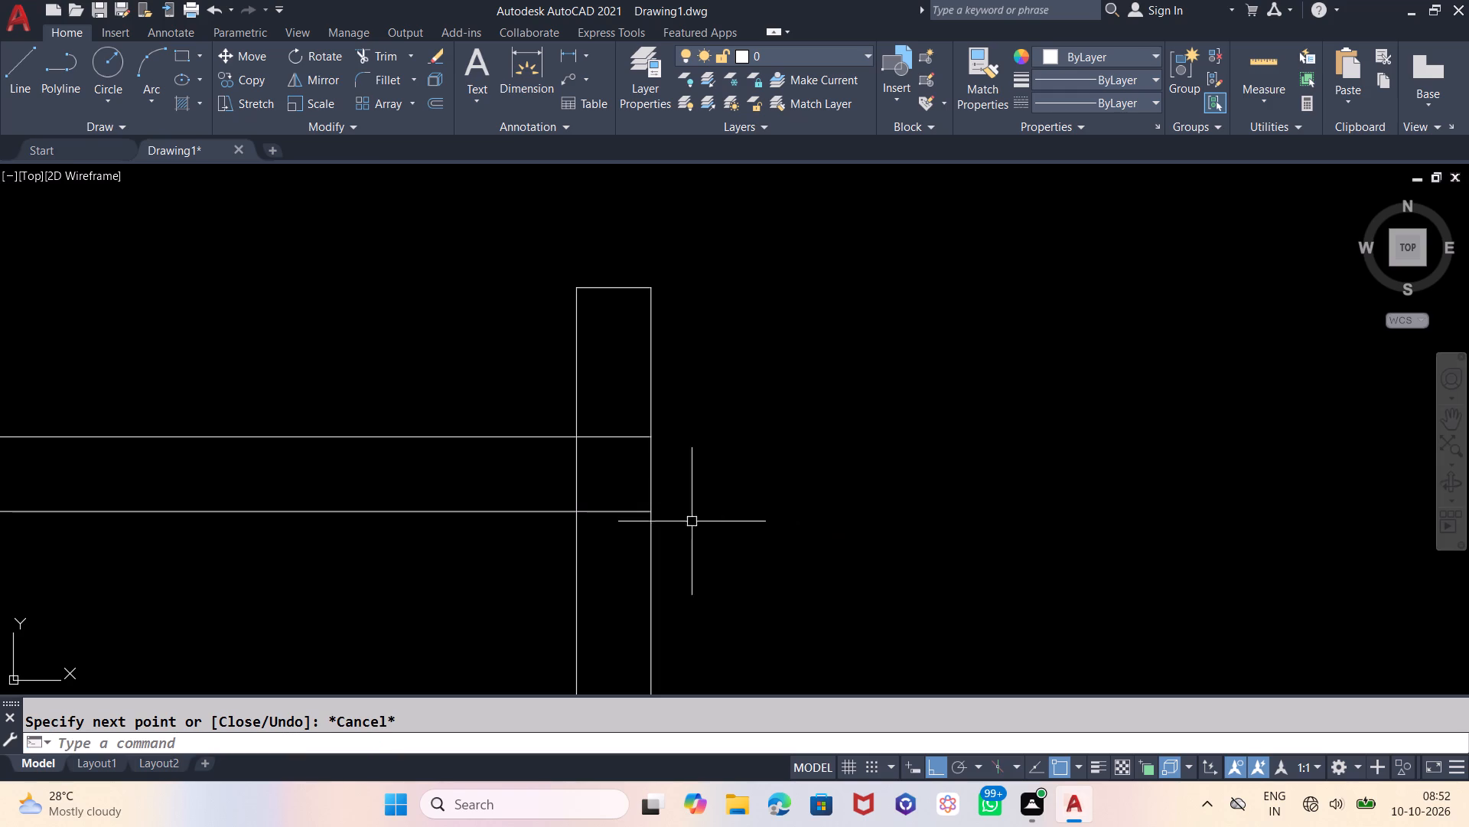
Delete the short line closing the north end of the western 12" stub.
scroll(528, 430, down, 1)
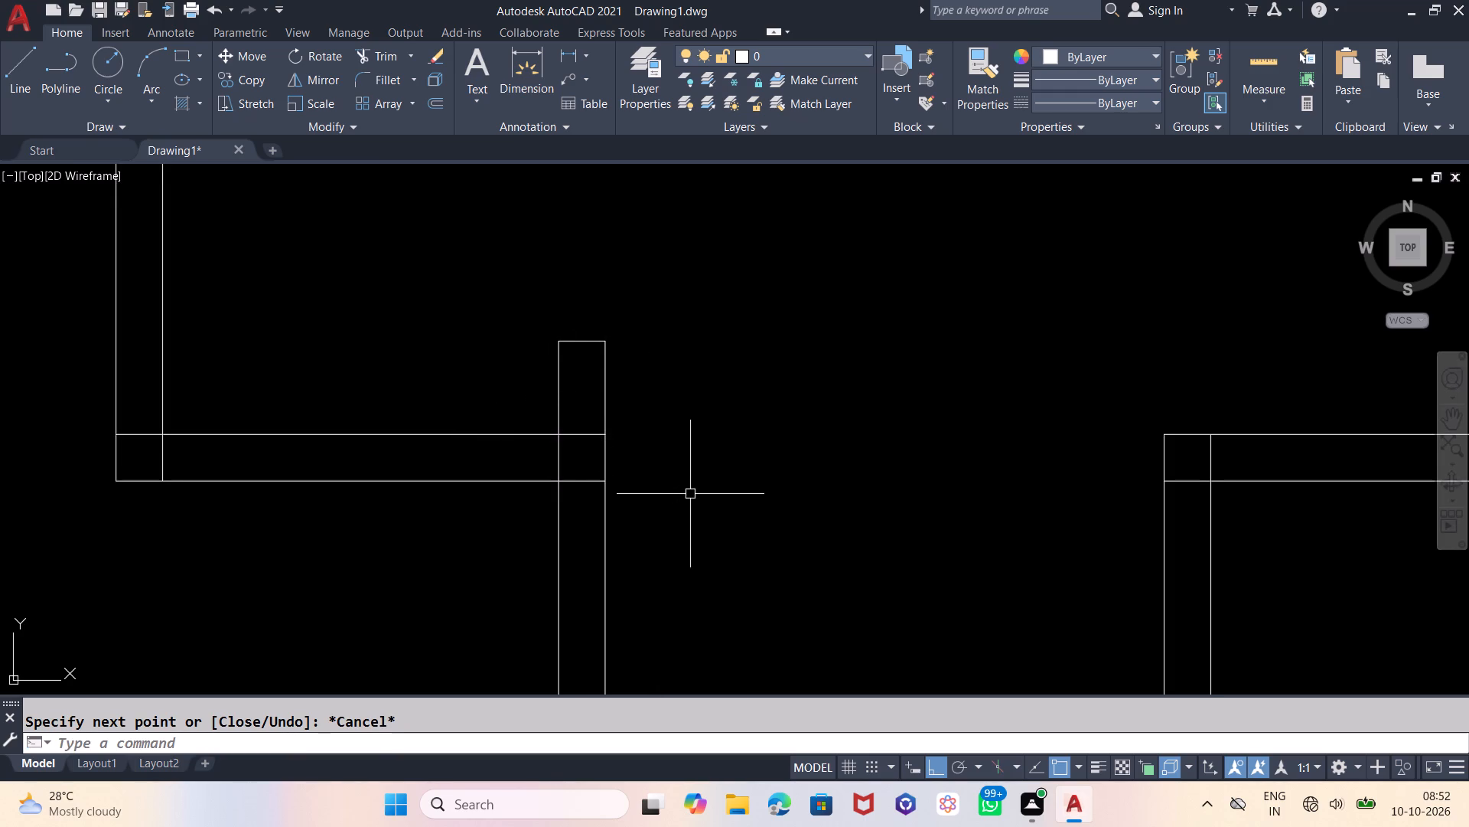
click(584, 342)
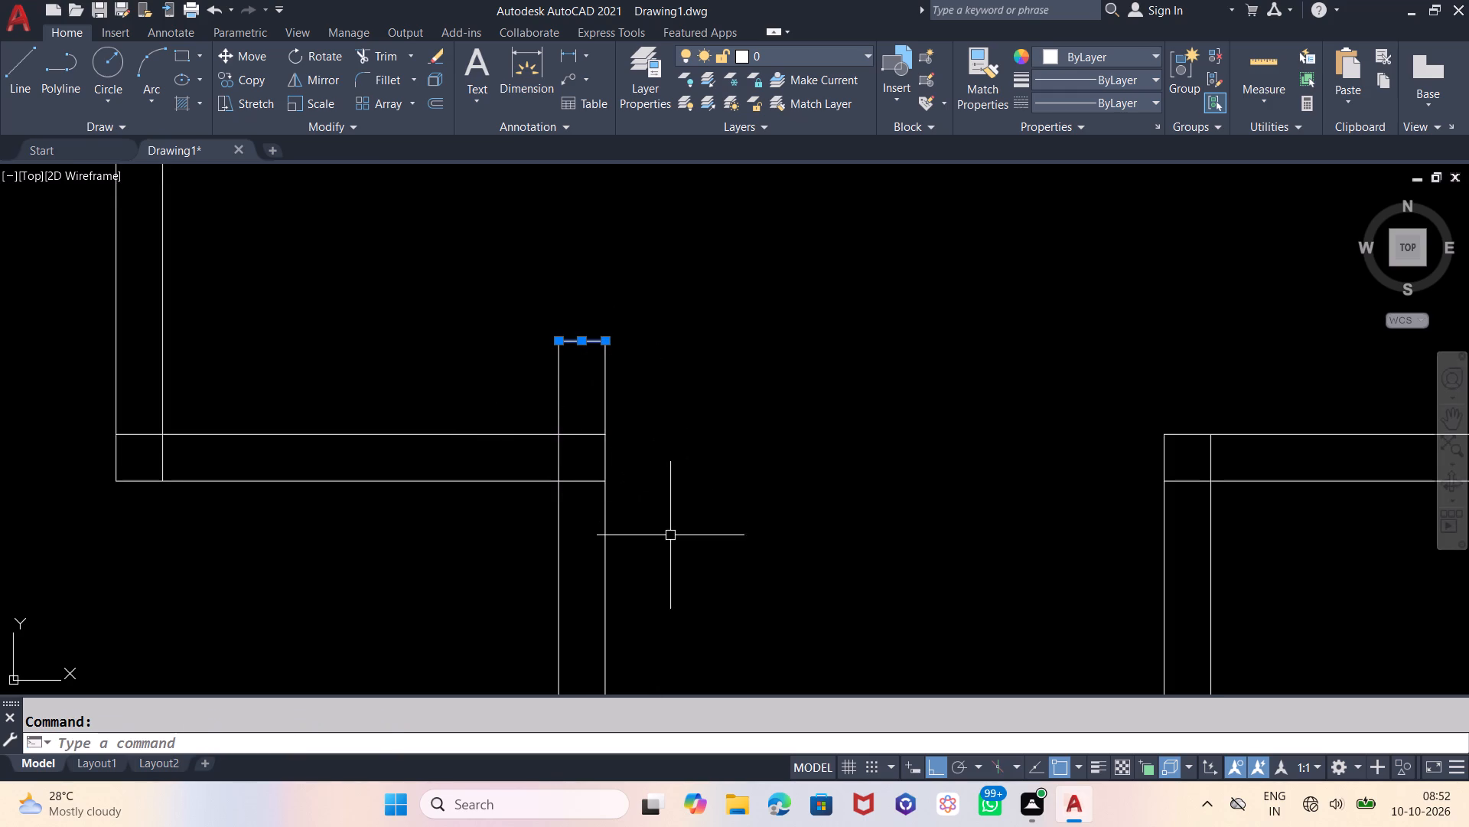
key(Delete)
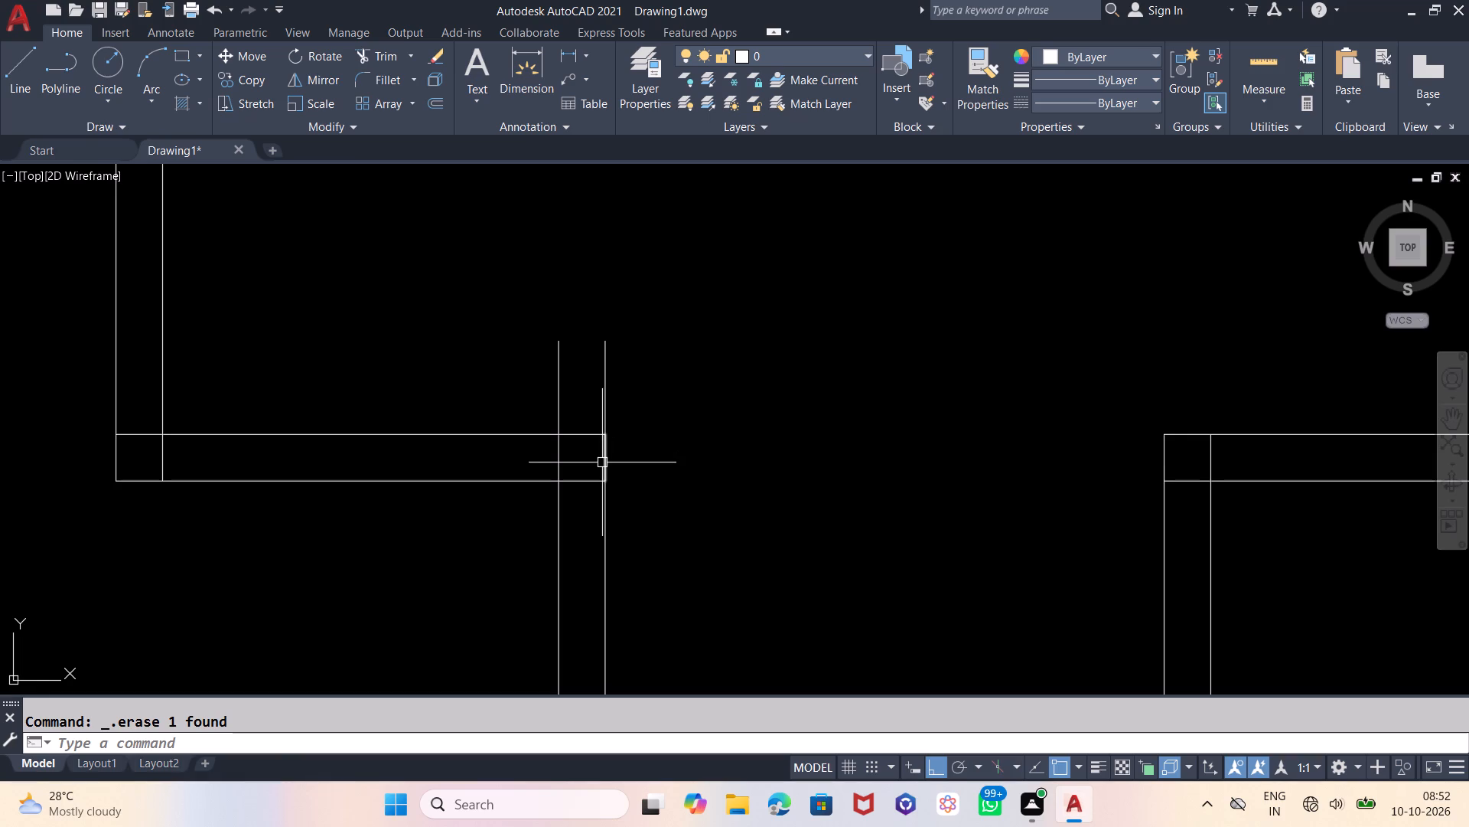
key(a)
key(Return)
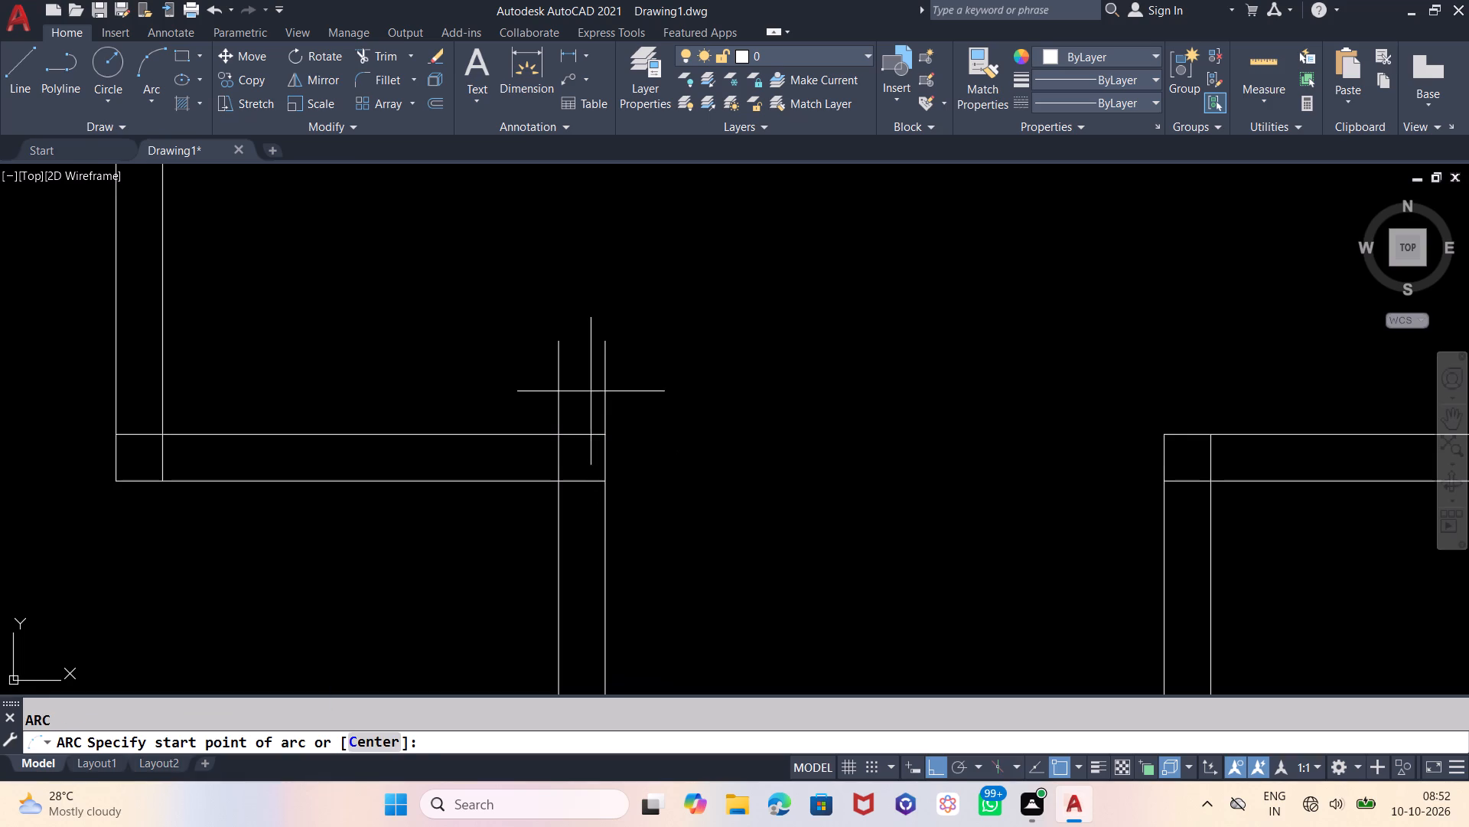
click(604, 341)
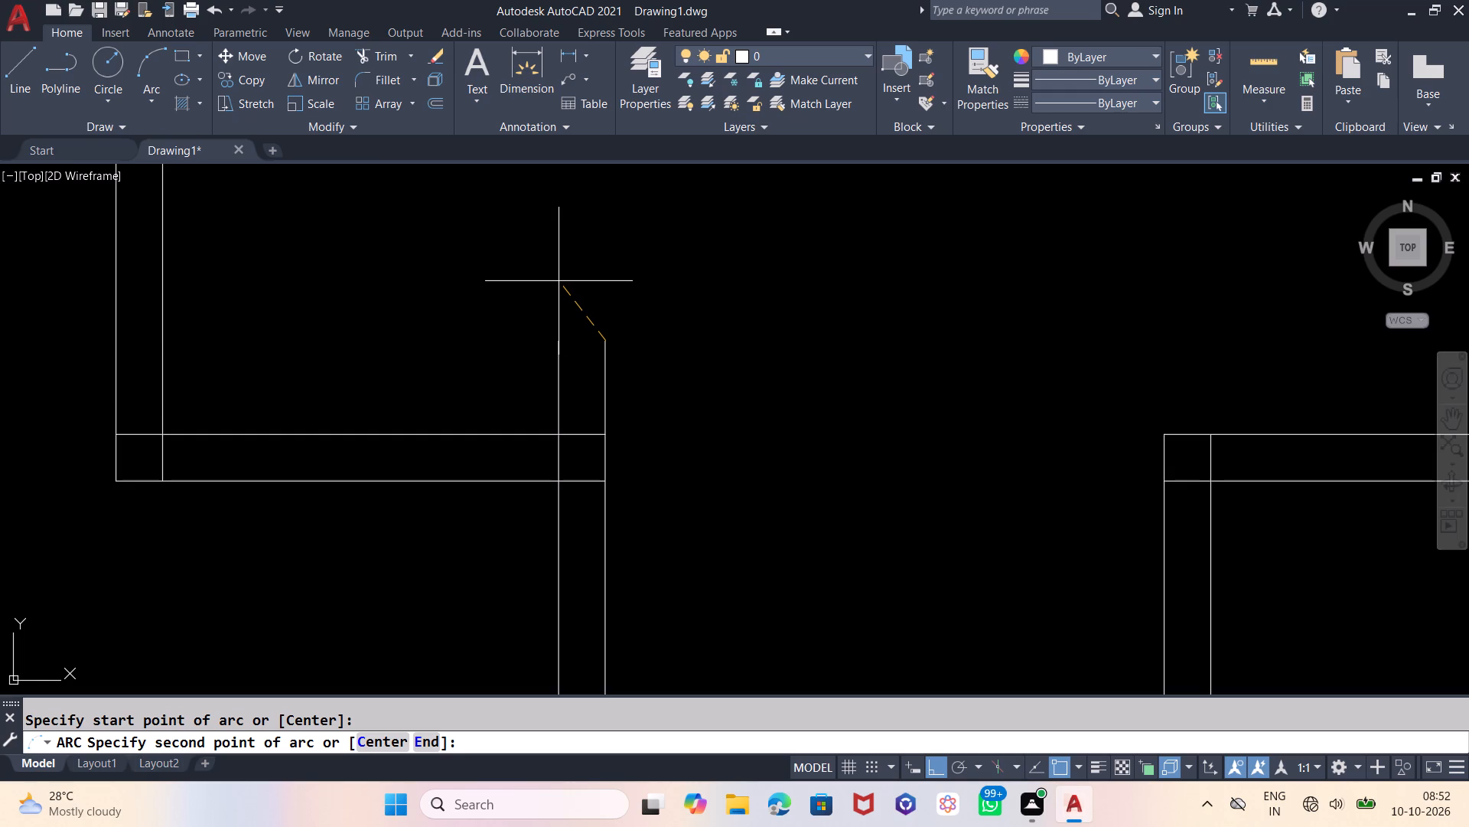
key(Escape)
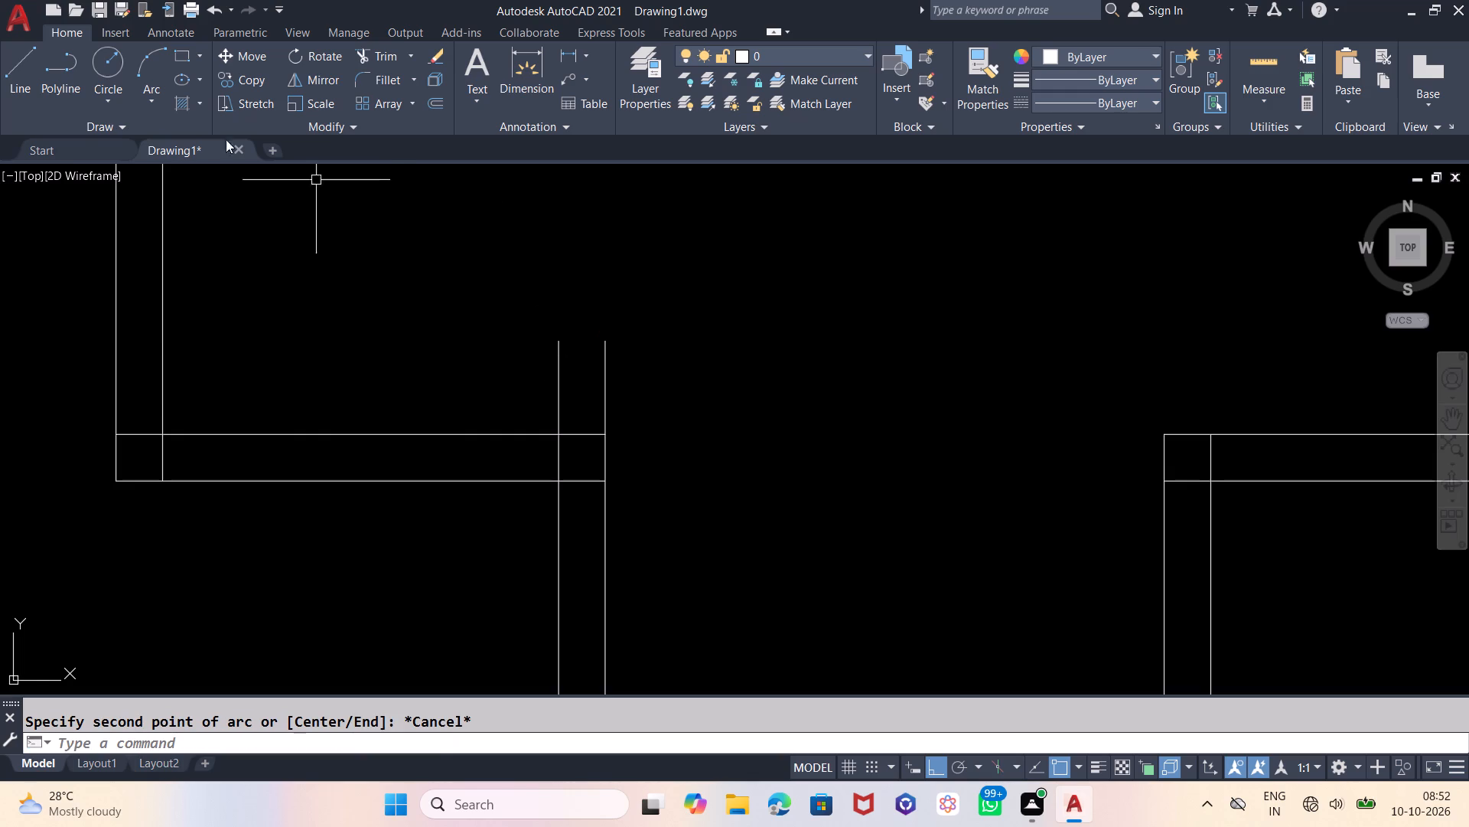
Draw a Continue arc from the last line's end across the base of the western stub to its east line at the inner wall line.
click(151, 95)
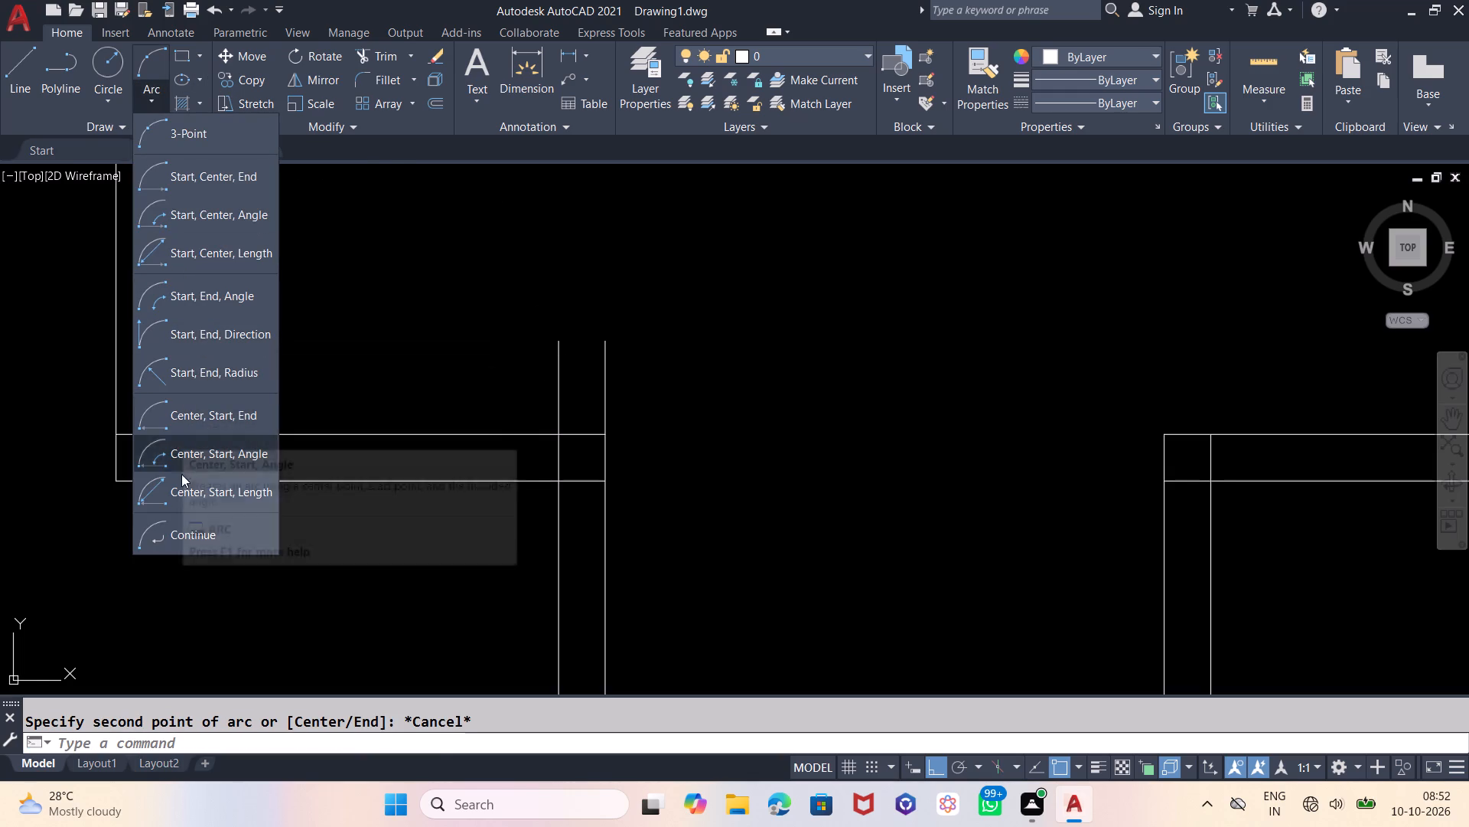
click(184, 531)
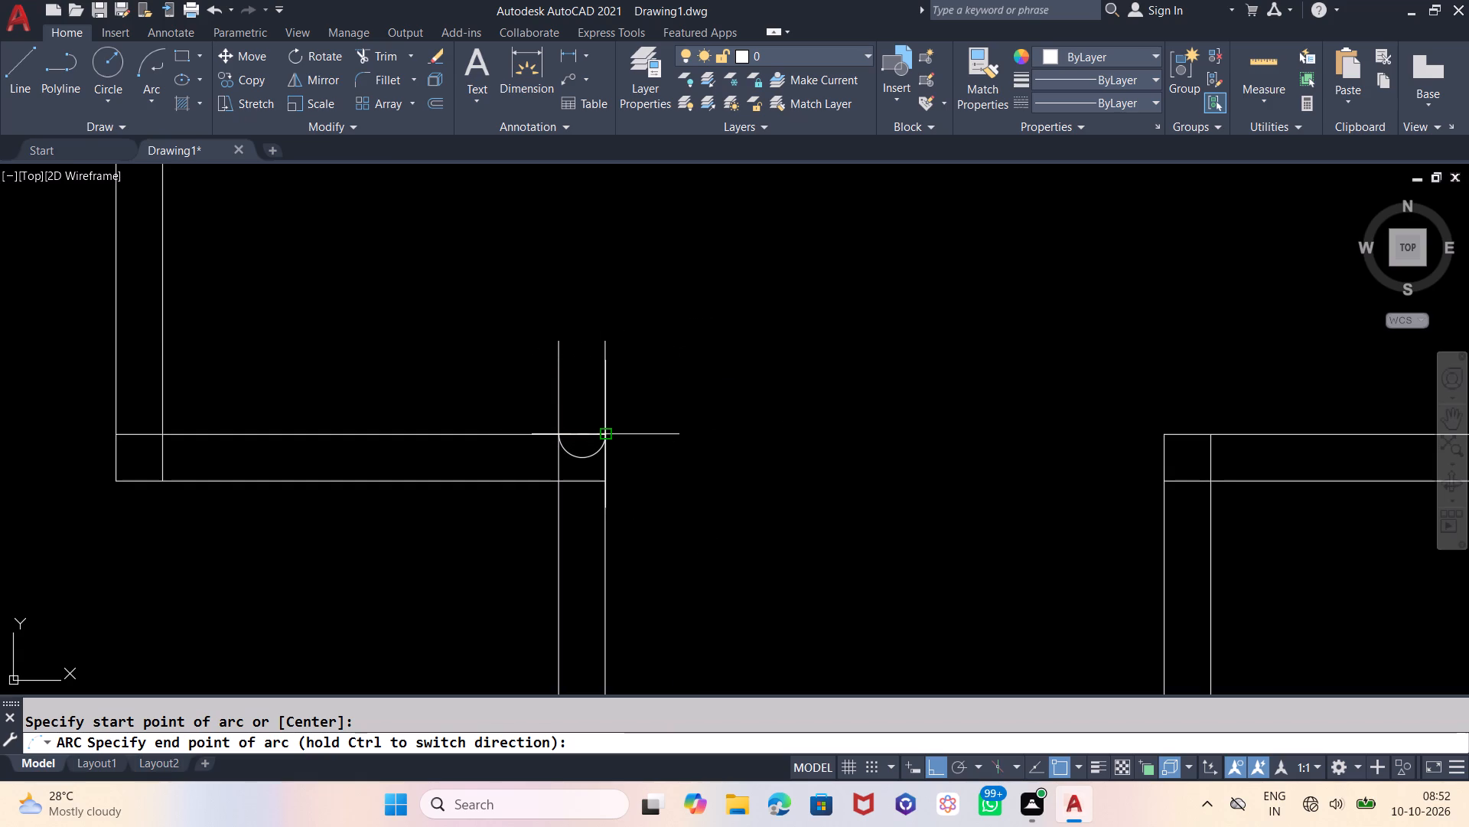
click(602, 431)
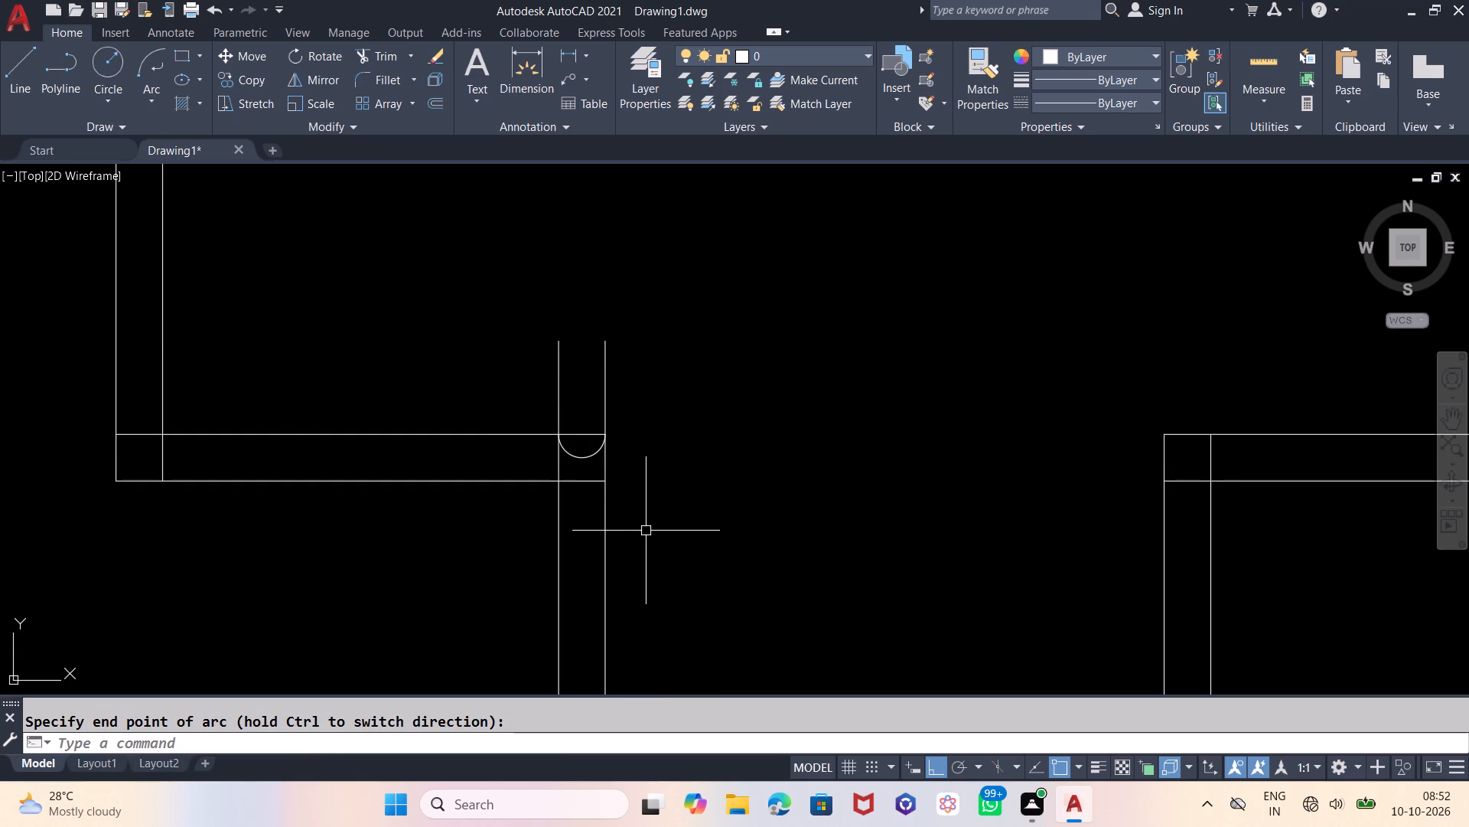
Move the semicircular arc straight north, clear of the open end of the western stub.
click(589, 456)
key(m)
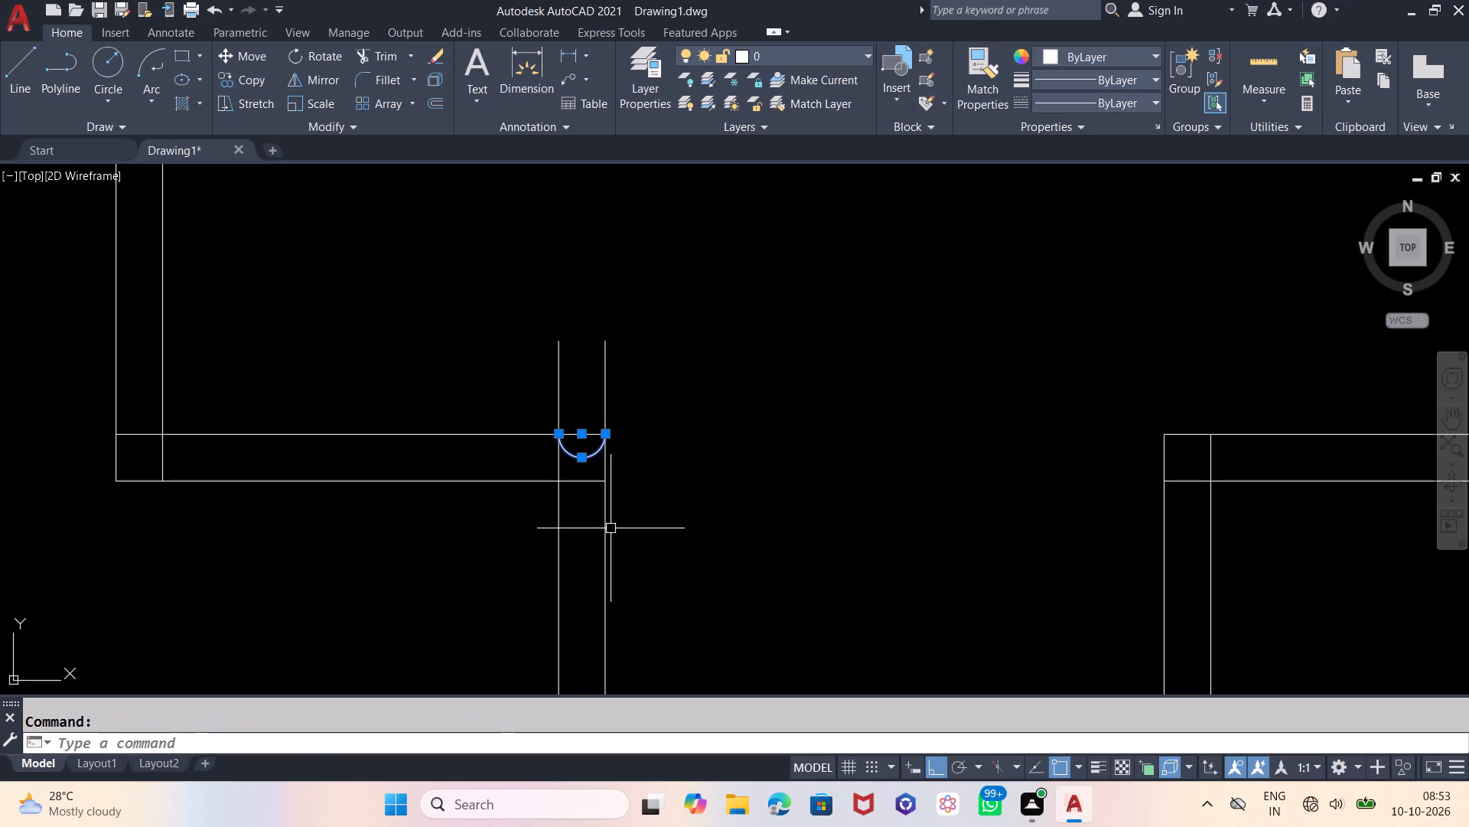
key(Return)
click(620, 503)
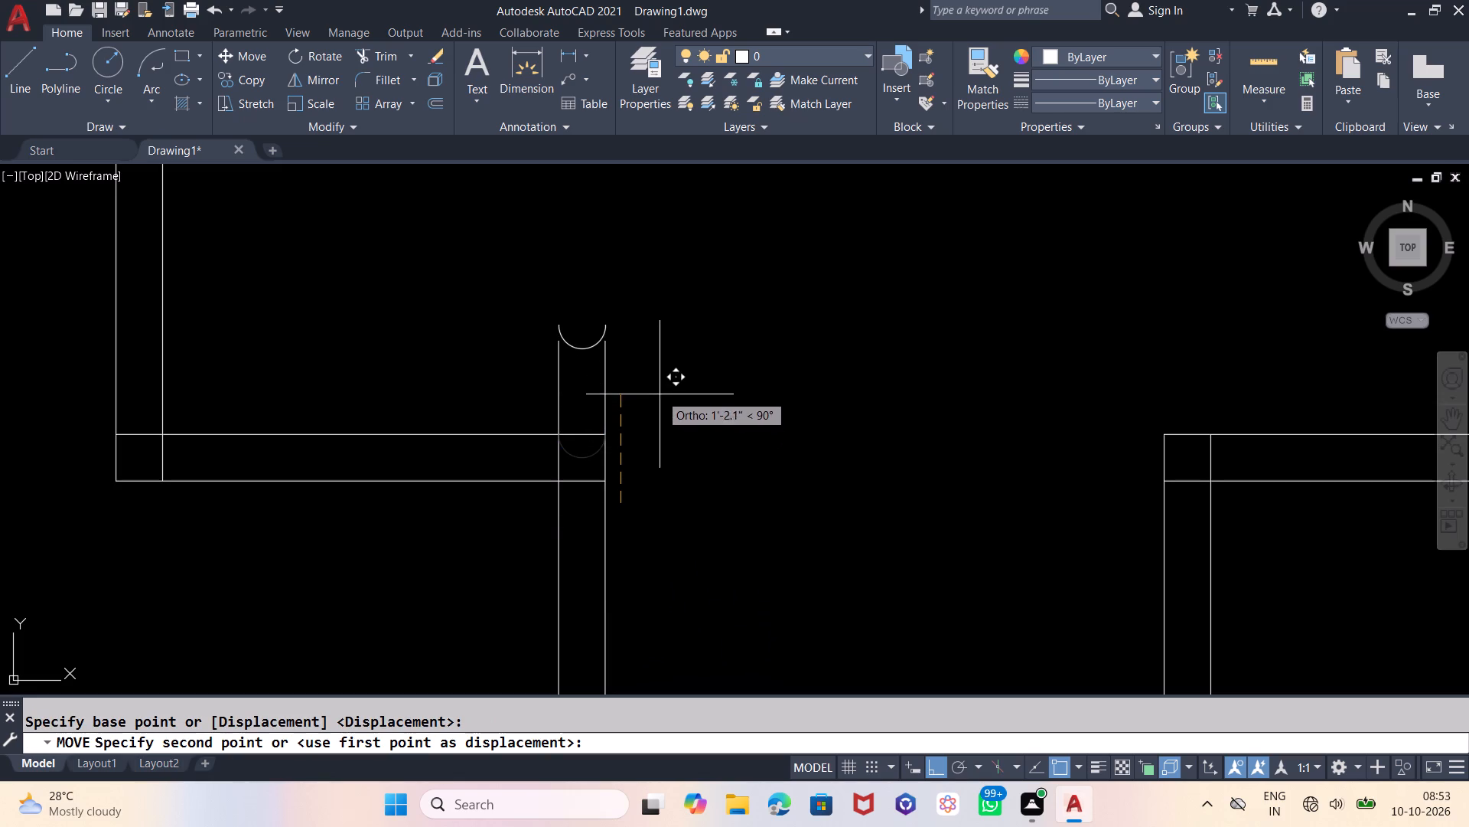
click(663, 337)
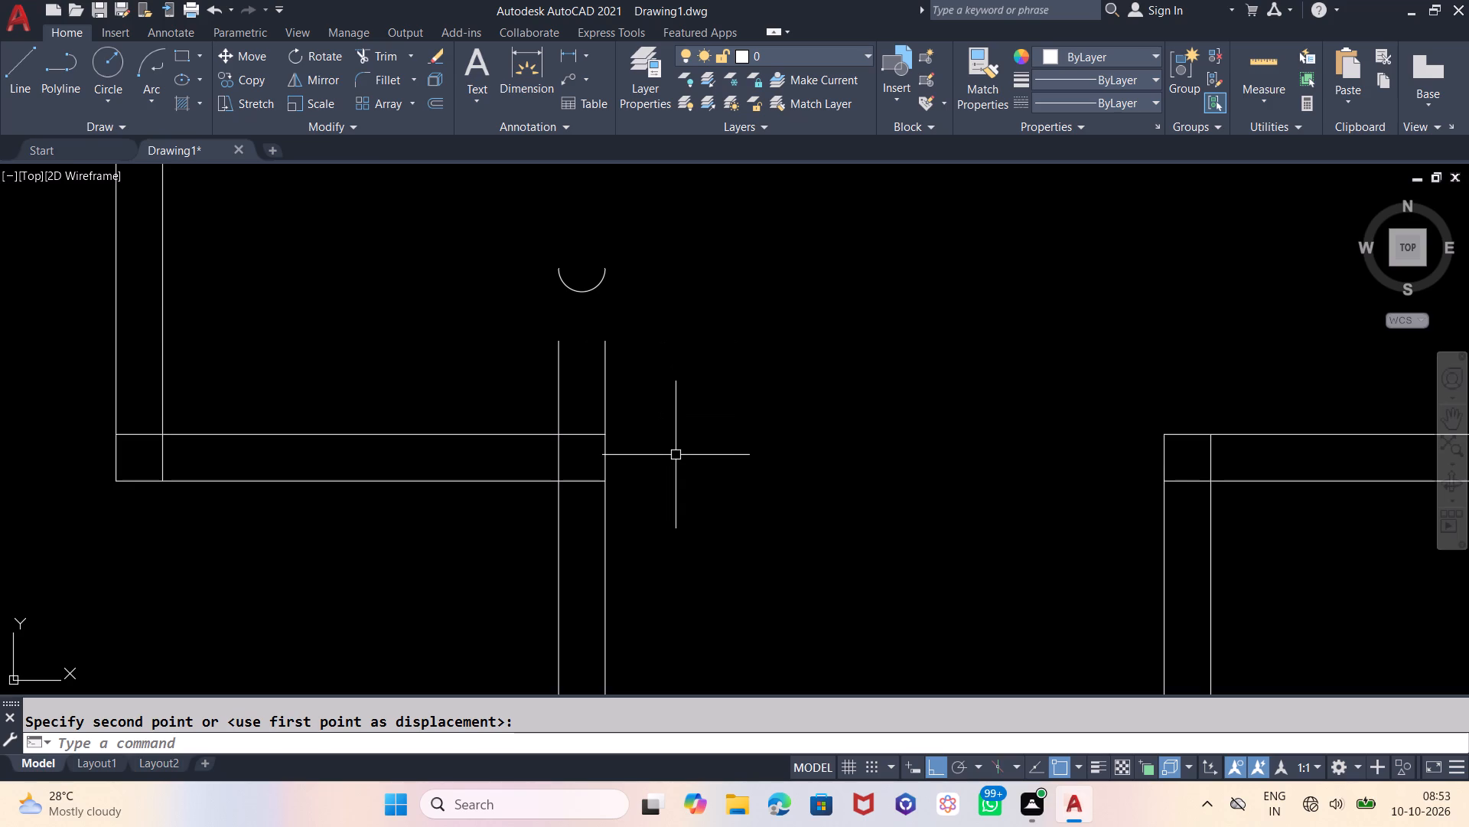
Rotate the semicircular arc 180° so that it bulges north.
drag(615, 227, 613, 236)
click(539, 313)
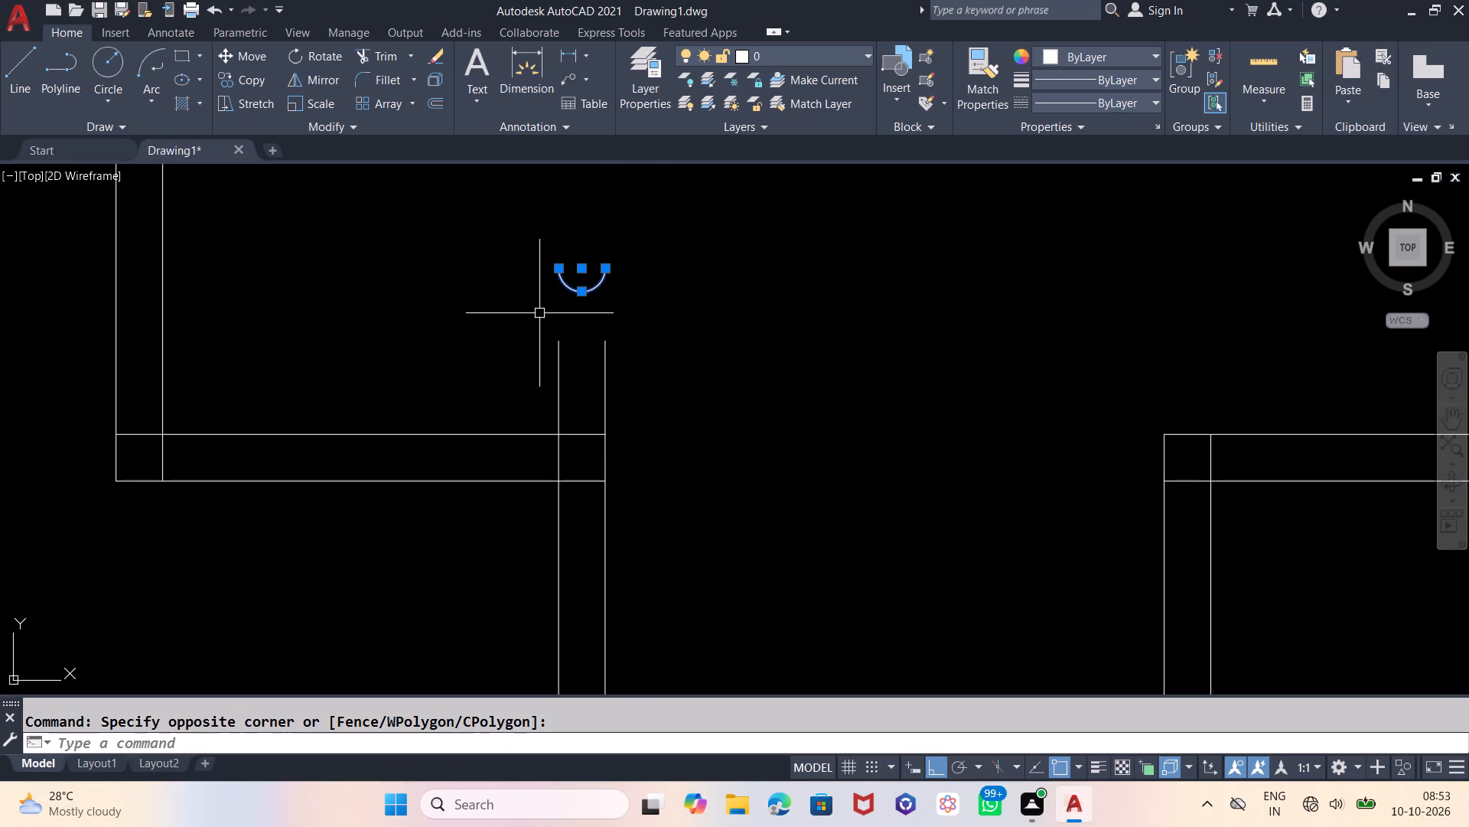
key(r)
key(o)
key(Return)
click(529, 296)
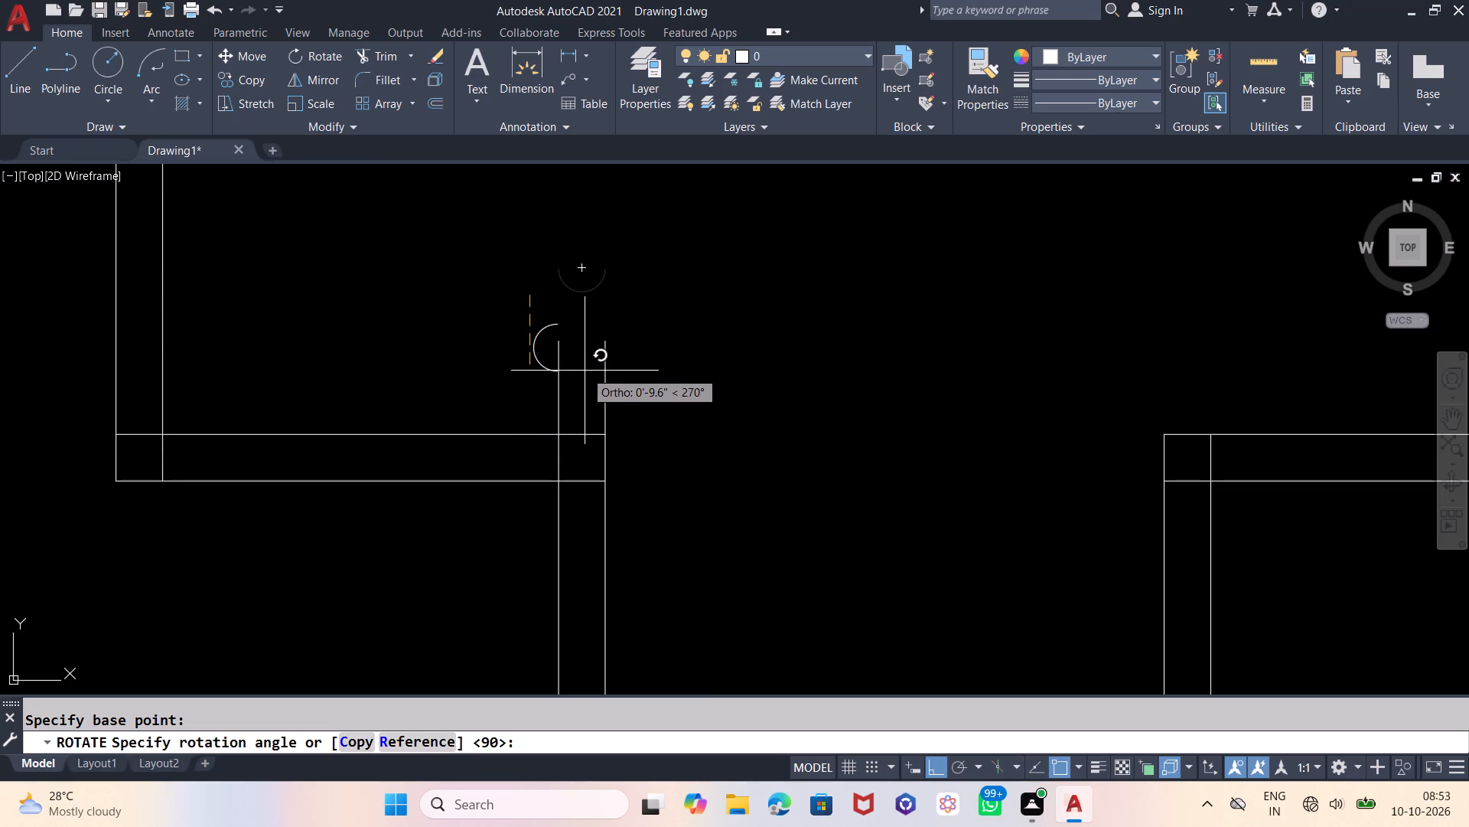
click(382, 371)
Move the arc by its east end, with ortho off, onto the north end of the stub's east line to cap the stub.
click(519, 283)
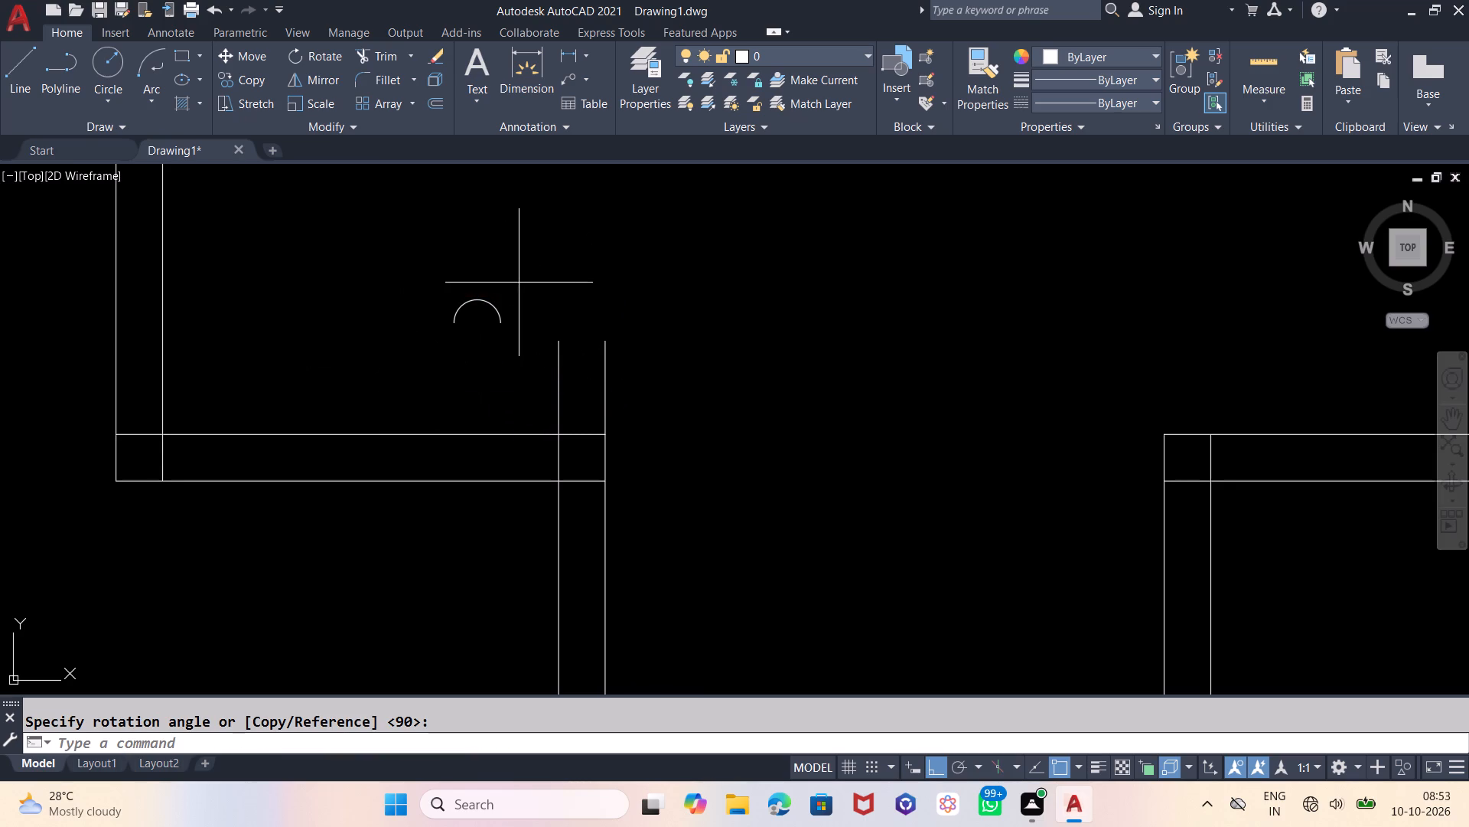
click(410, 341)
key(m)
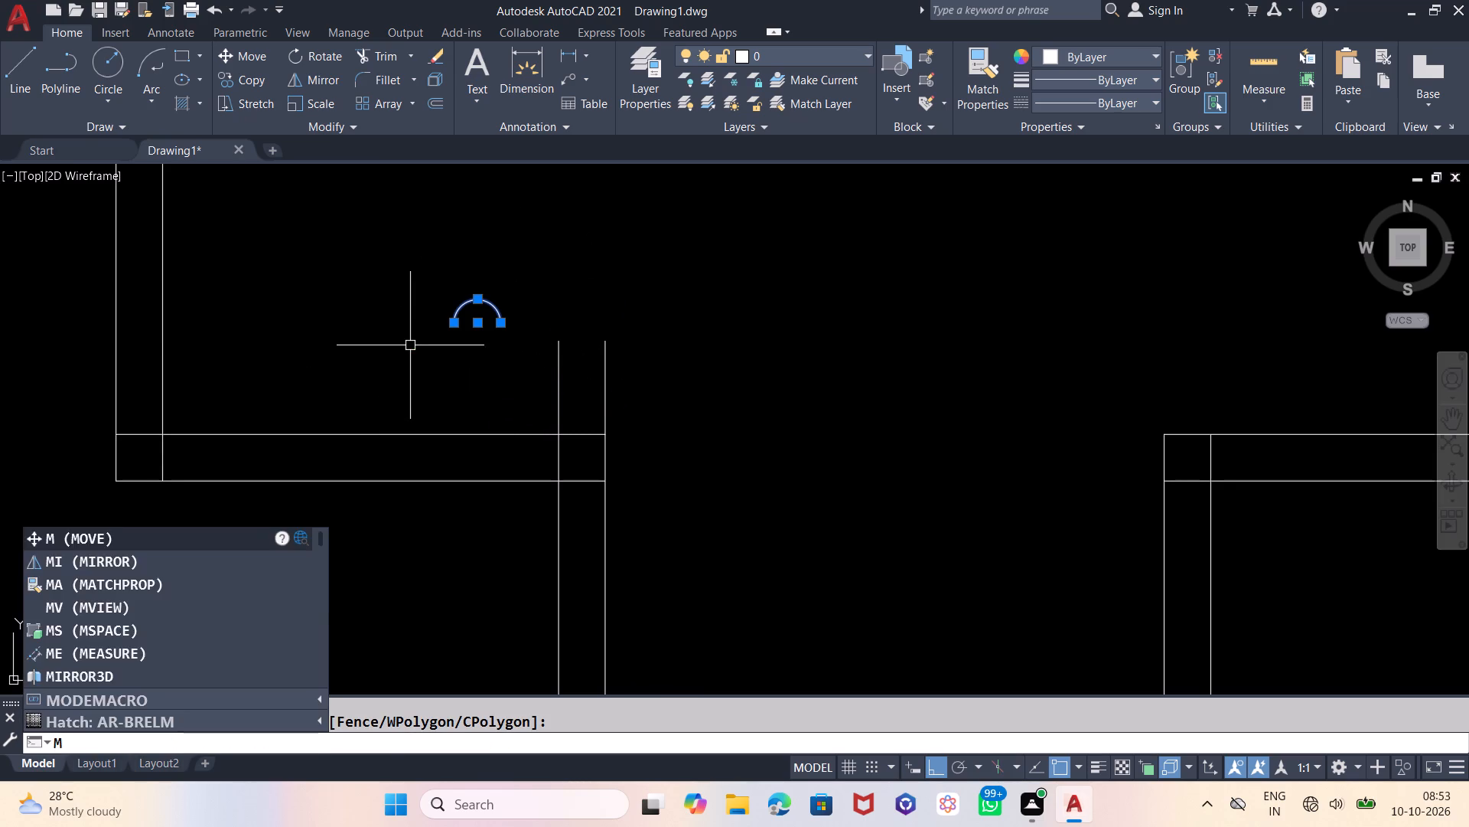
key(Return)
scroll(484, 331, up, 1)
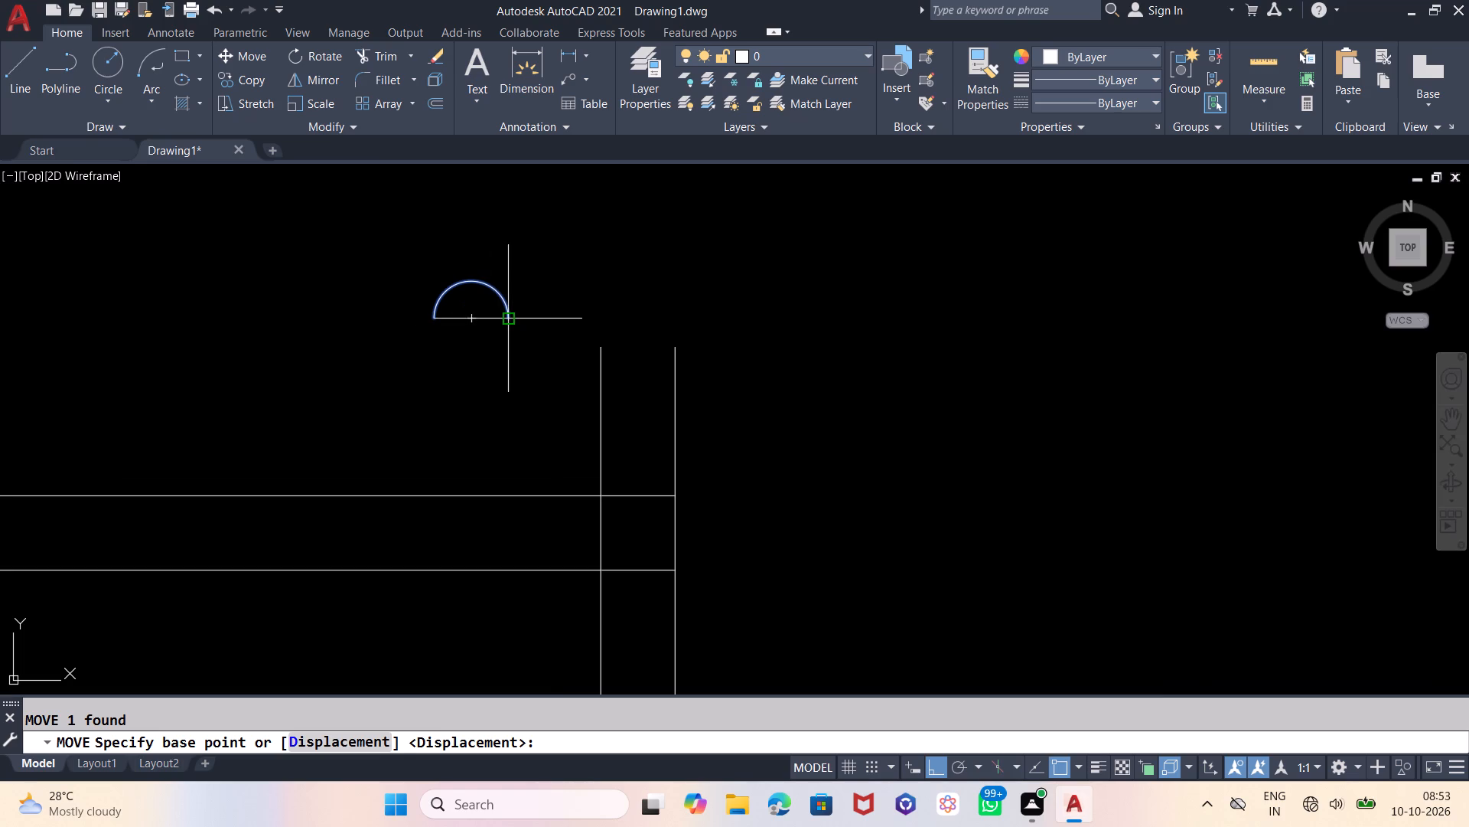
click(509, 319)
key(F8)
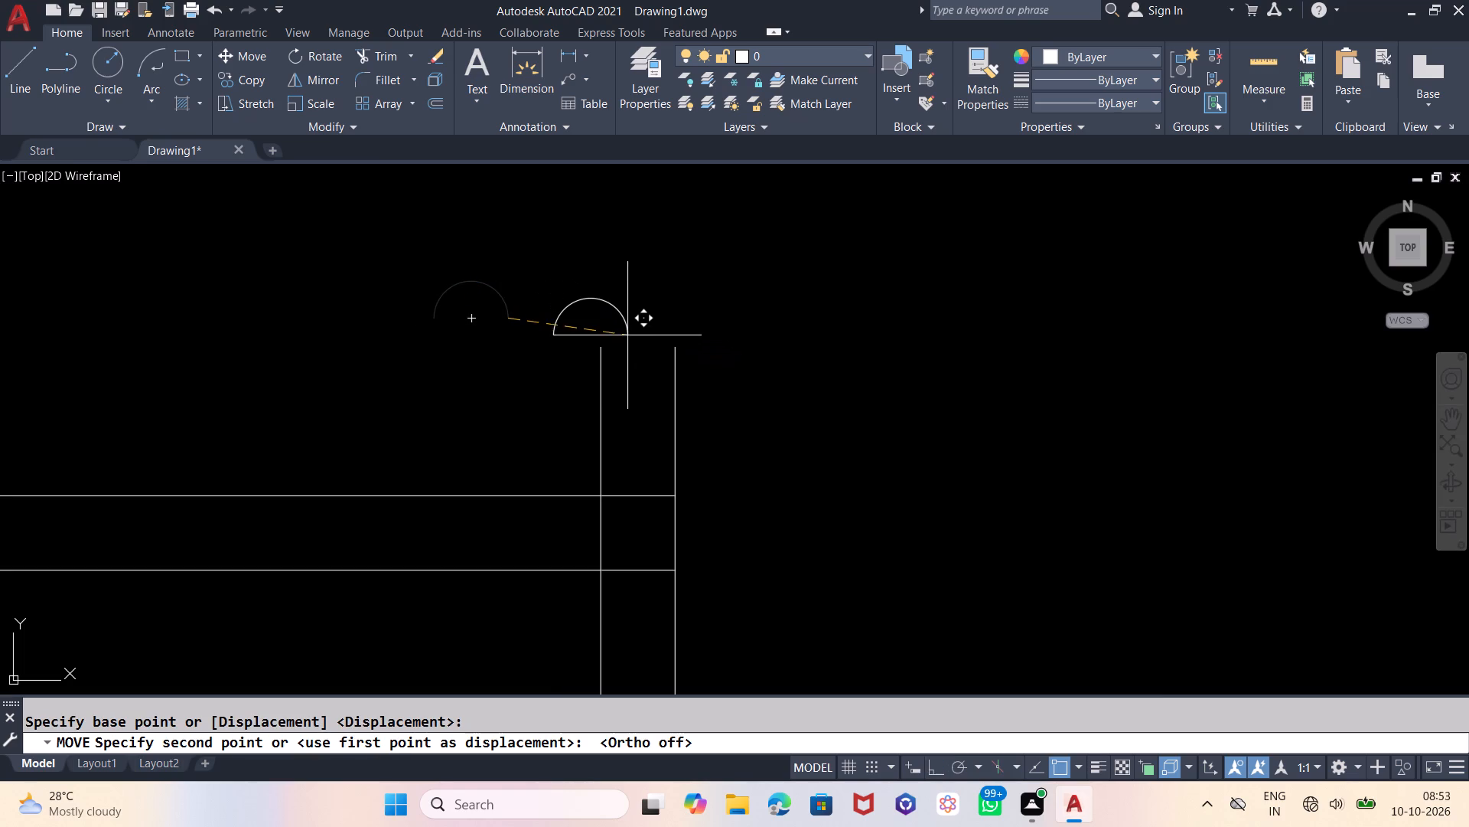
click(674, 346)
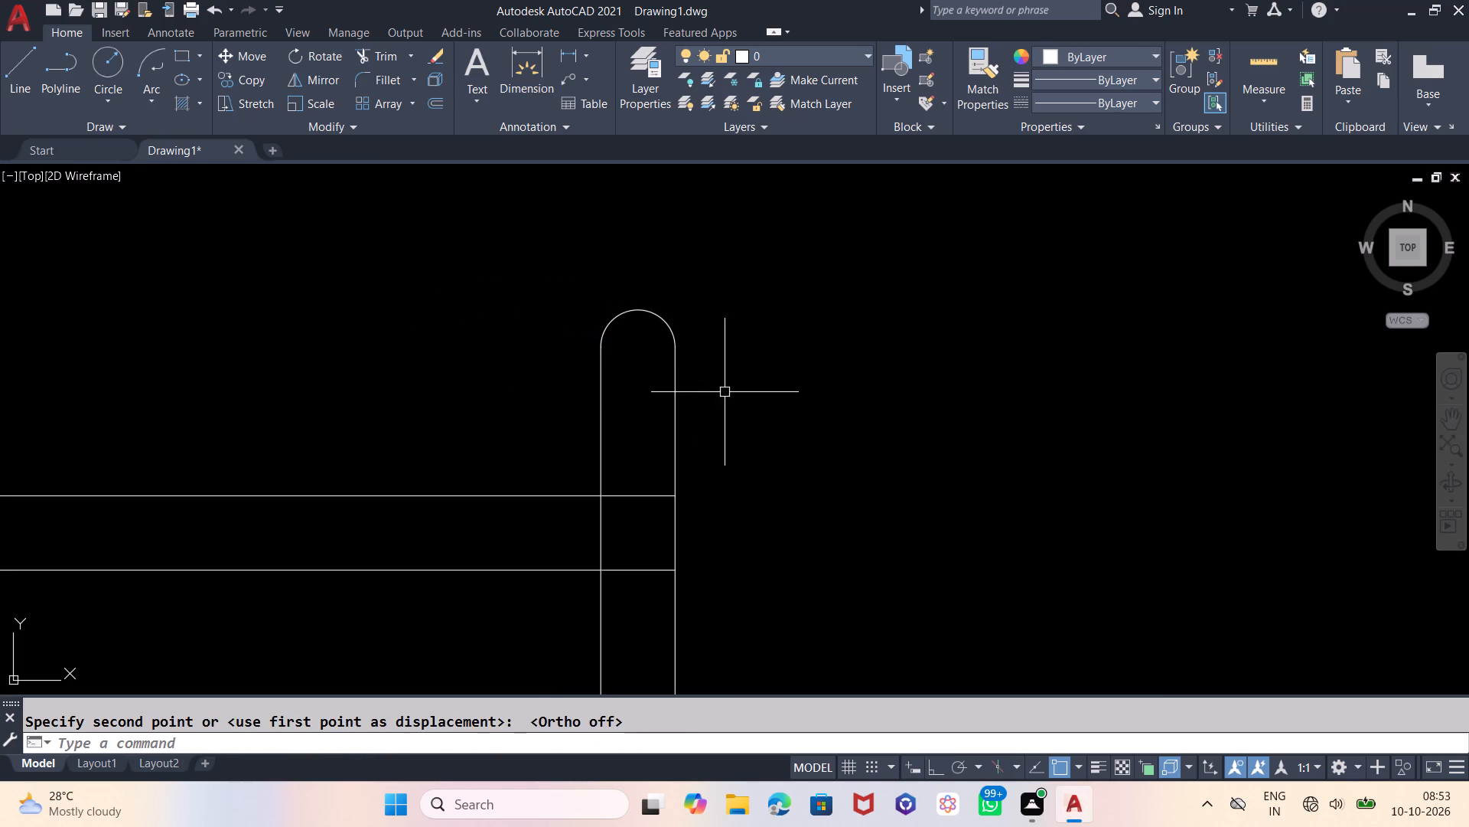
Copy the rounded western inner stub, from its east line's base, onto the eastern projection's east line at the inner wall line.
scroll(508, 327, down, 2)
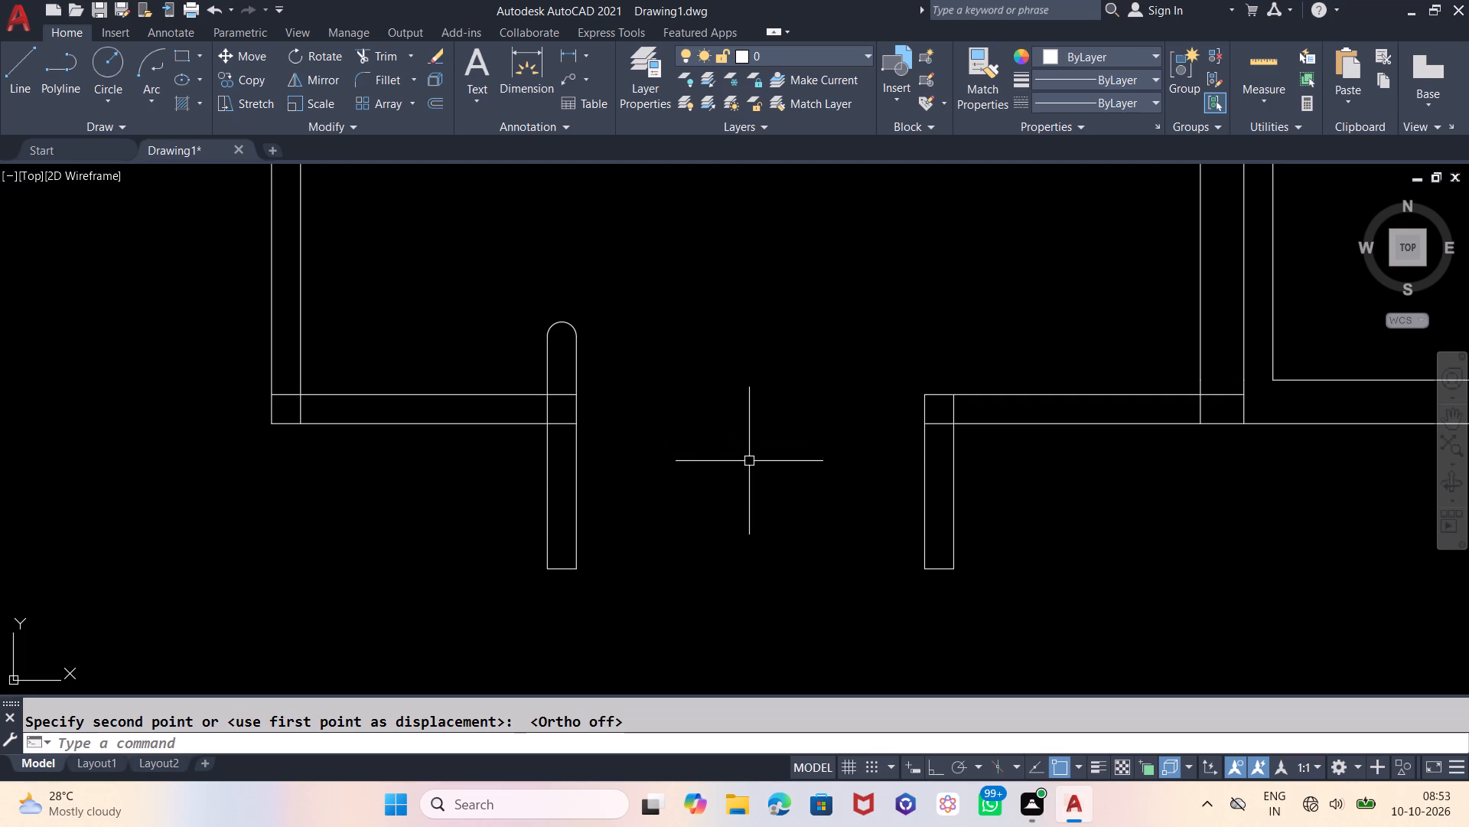
click(604, 300)
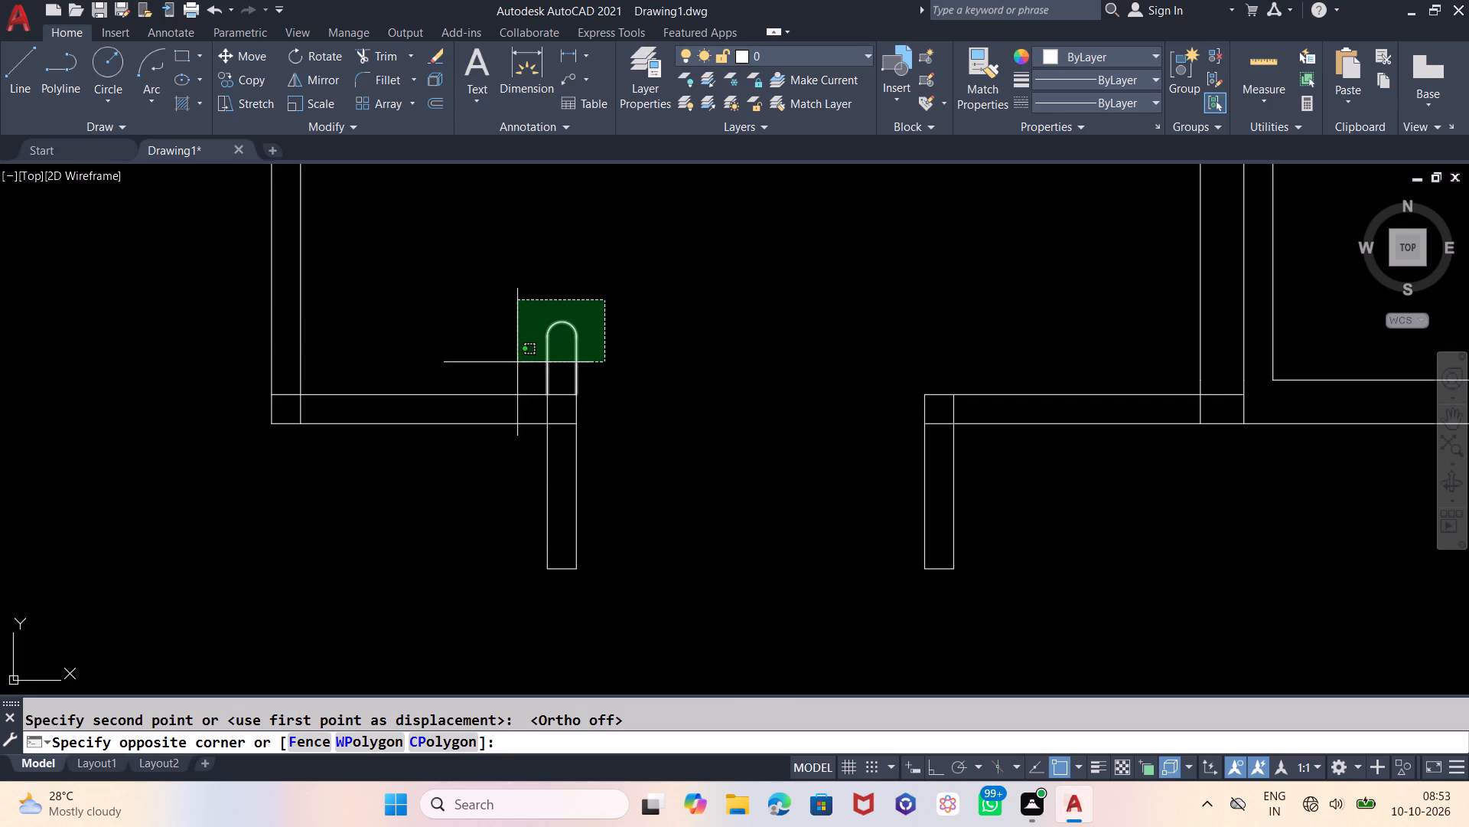
click(506, 373)
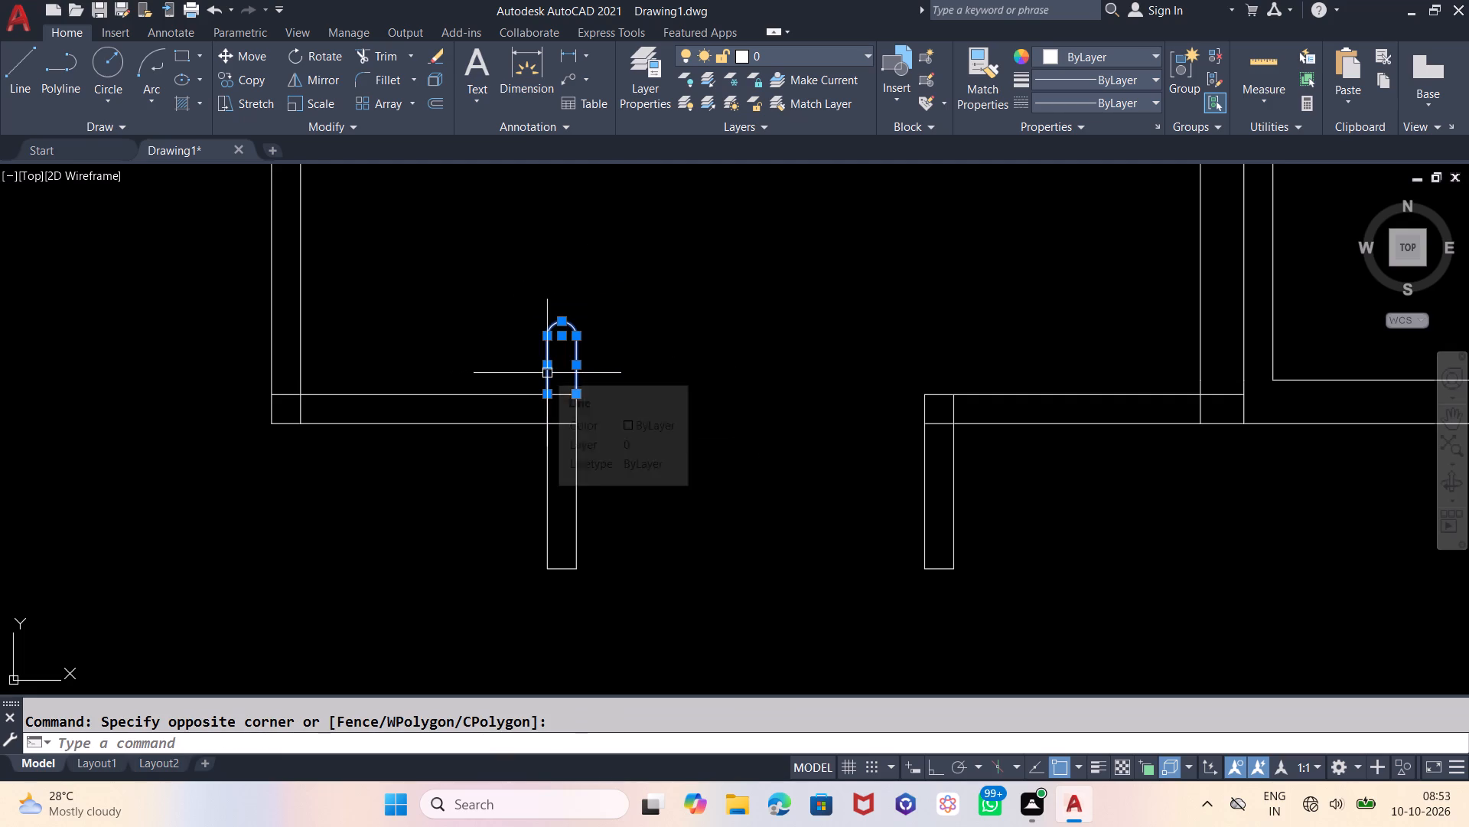
key(m)
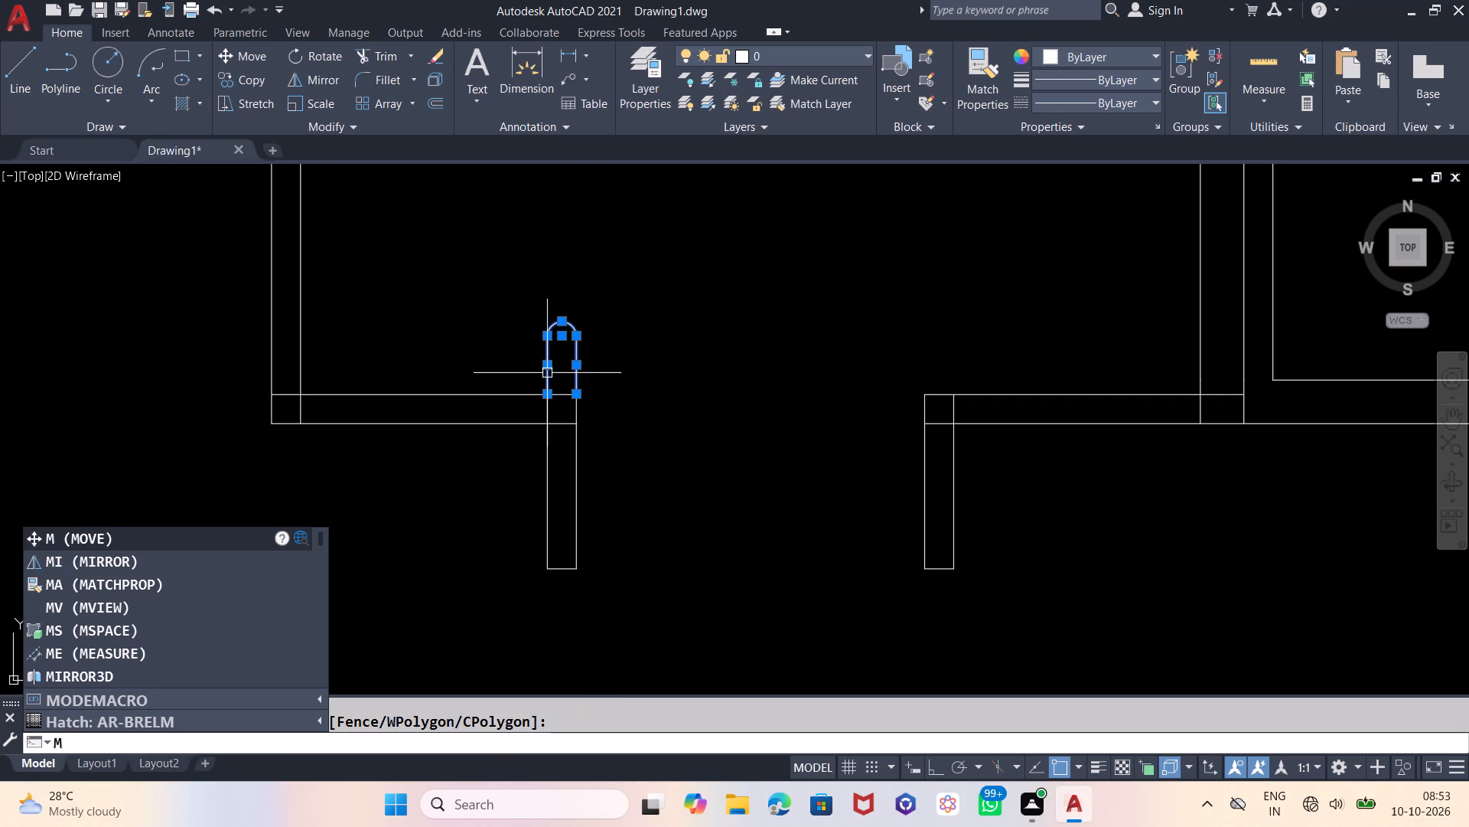
key(BackSpace)
text(cp)
key(Return)
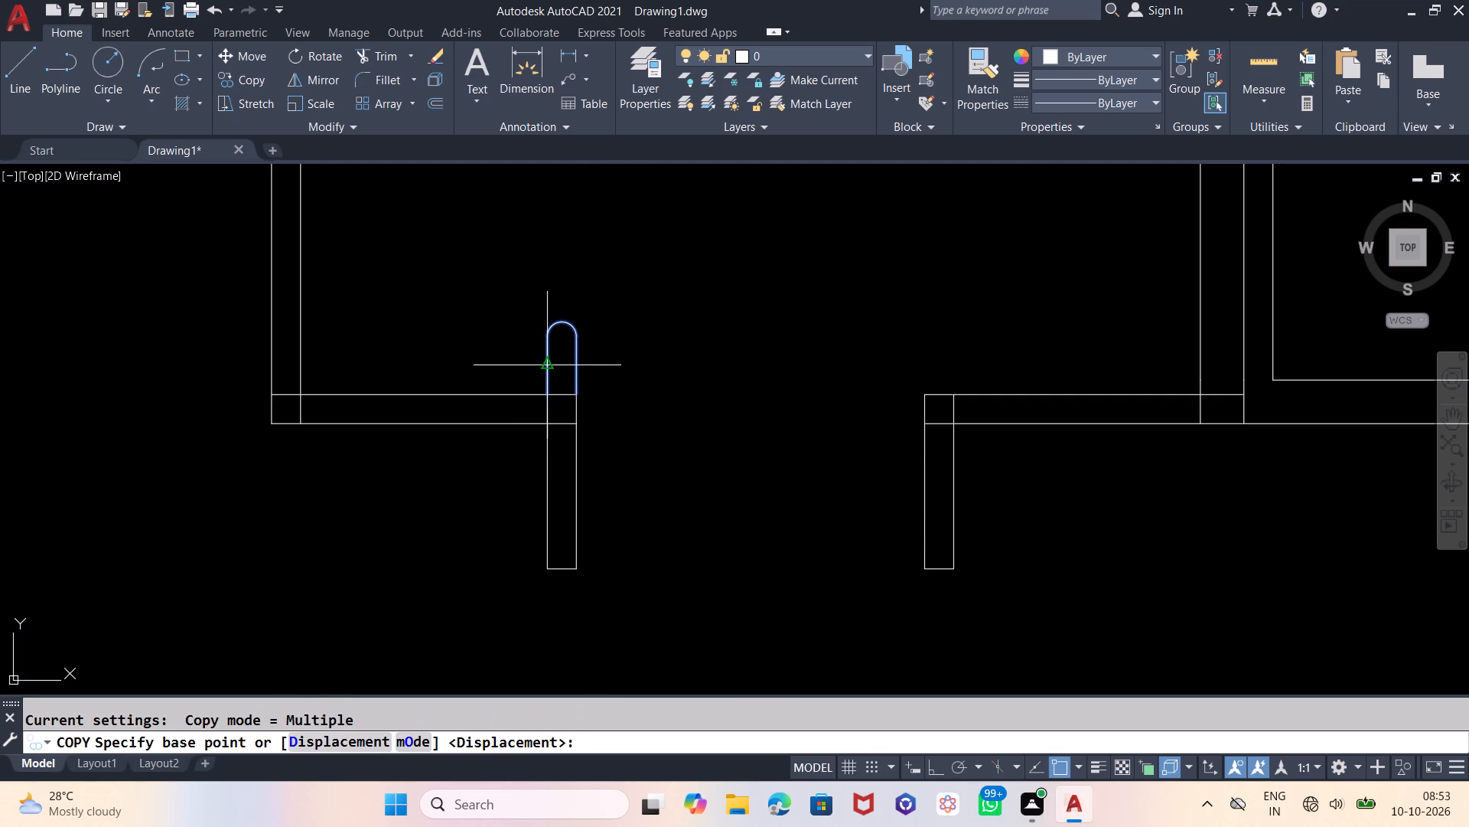
scroll(564, 388, up, 2)
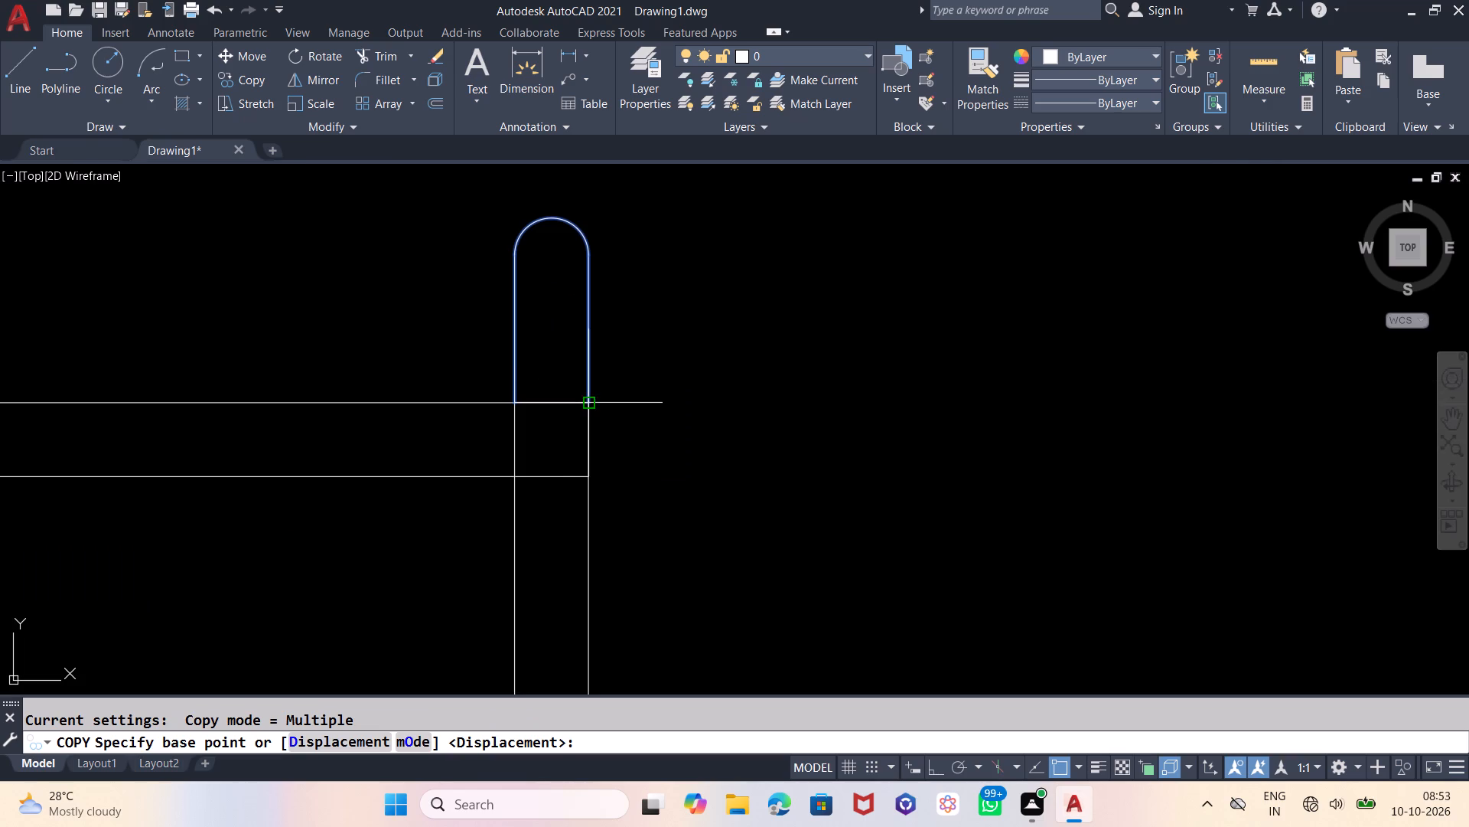
click(585, 403)
scroll(660, 412, down, 1)
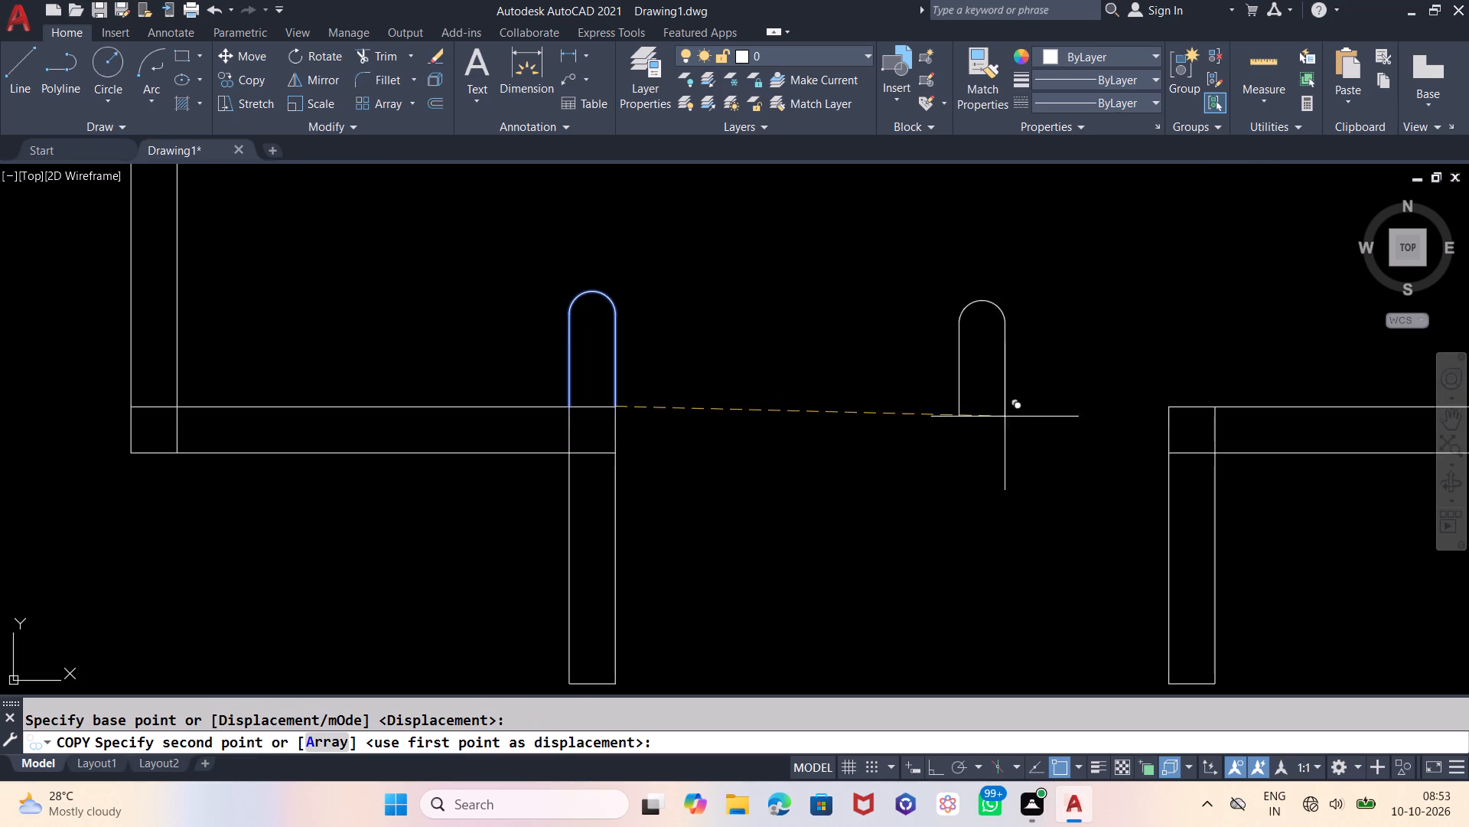
click(1211, 407)
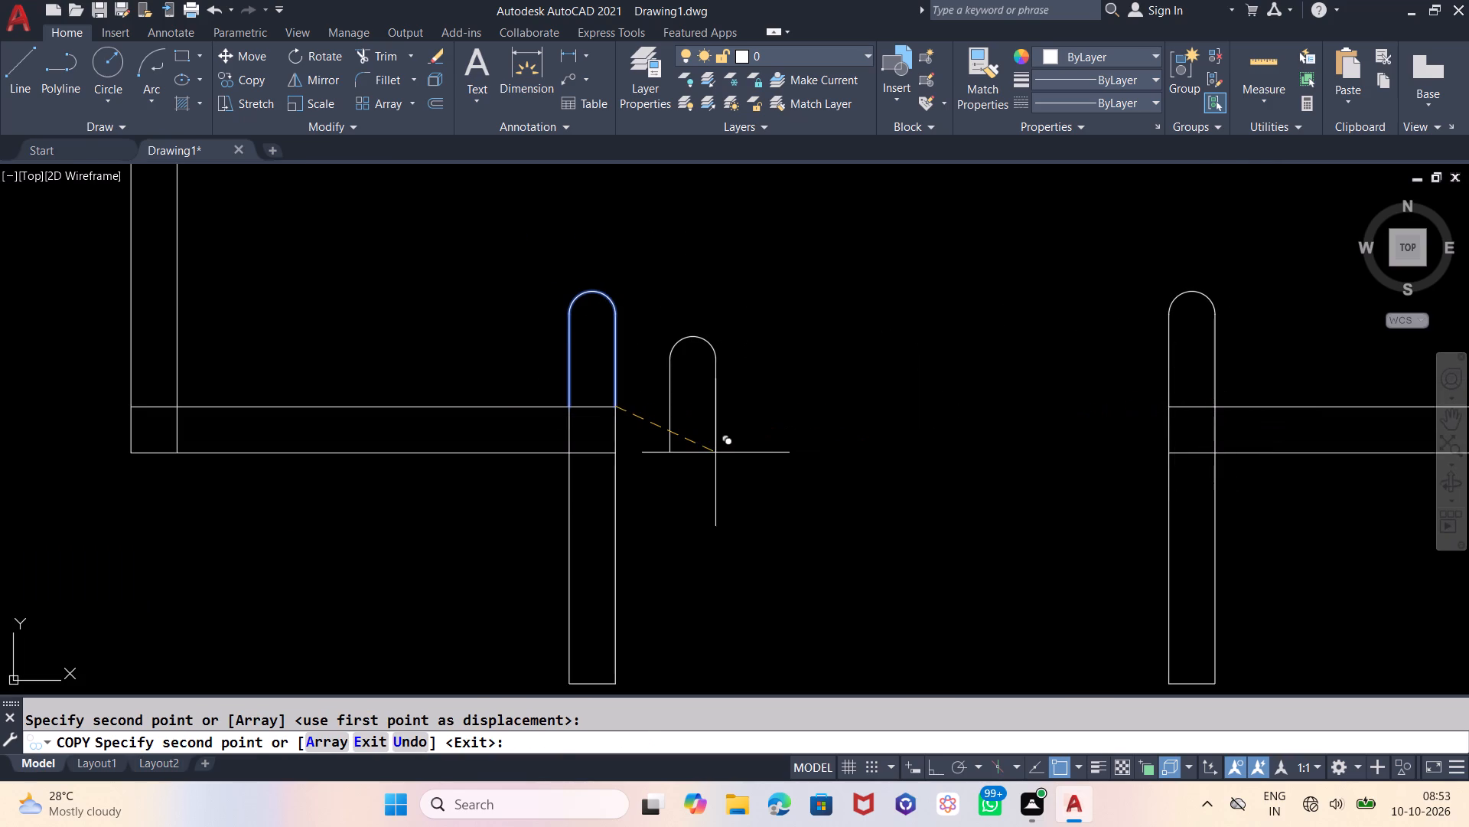
key(Escape)
With ortho on, draw a line across the entrance opening at the inner wall line, from the western stub to the eastern stub.
scroll(708, 214, down, 2)
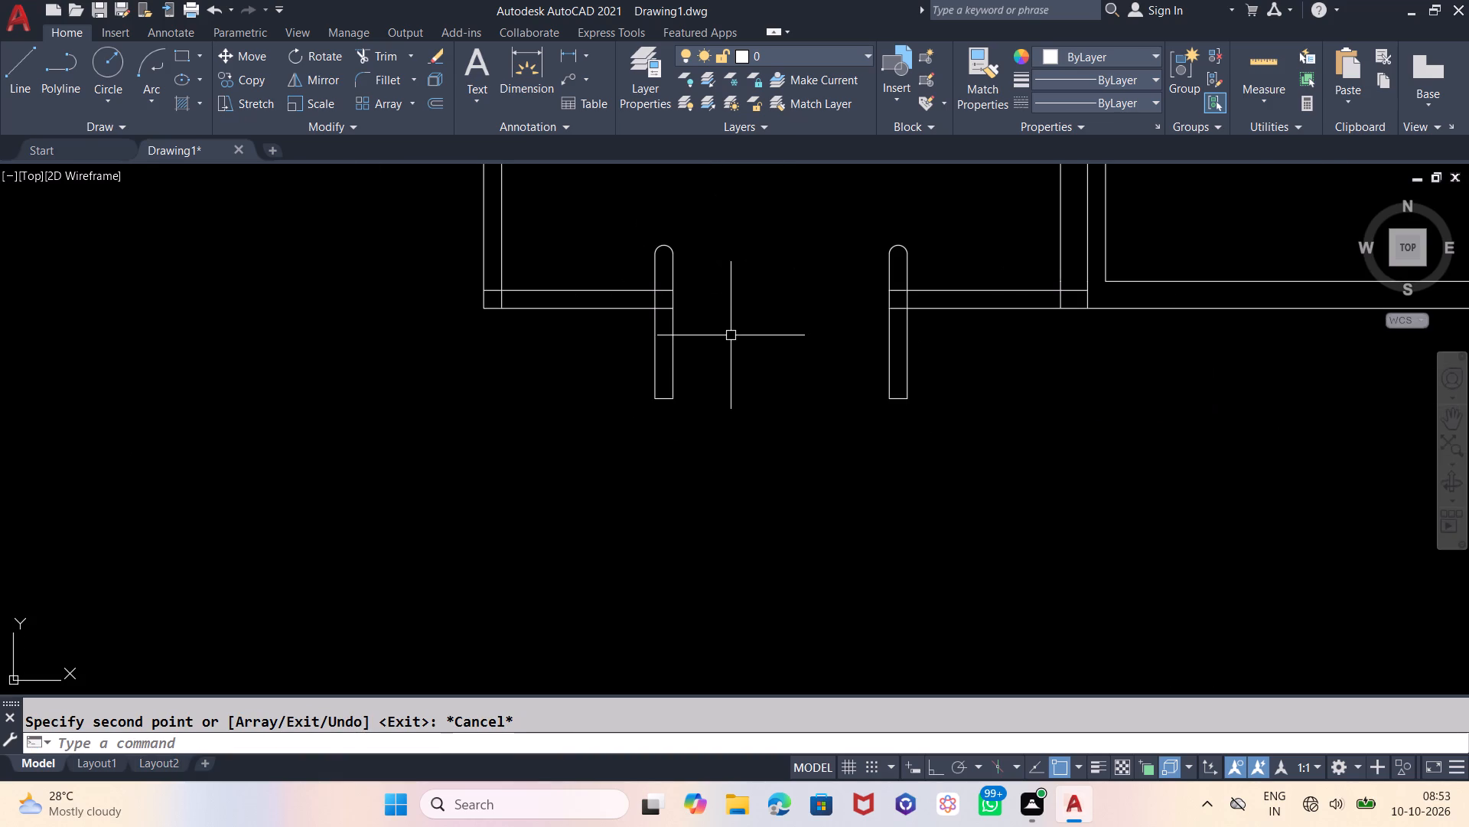
scroll(728, 473, down, 1)
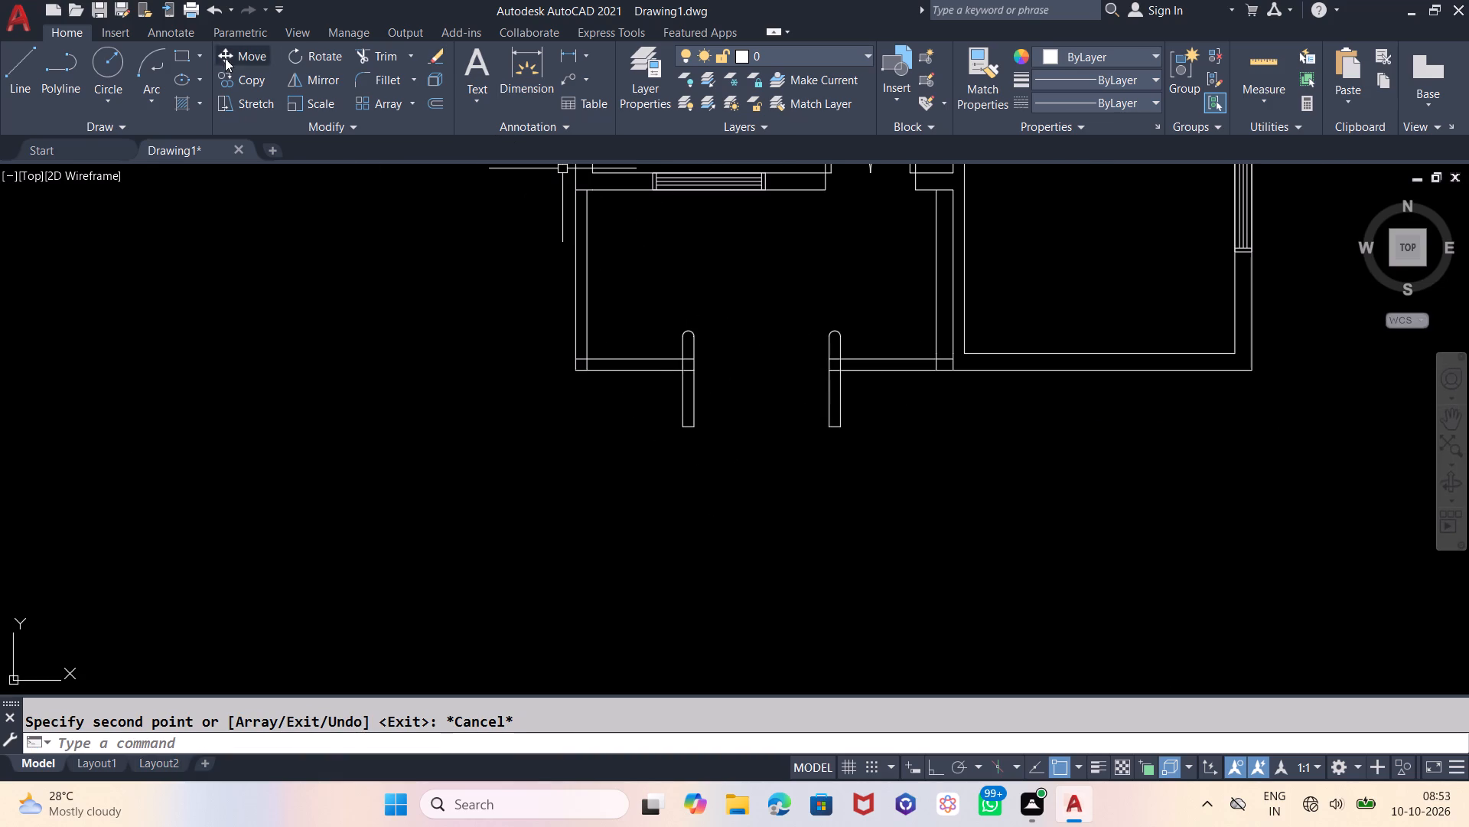
click(25, 74)
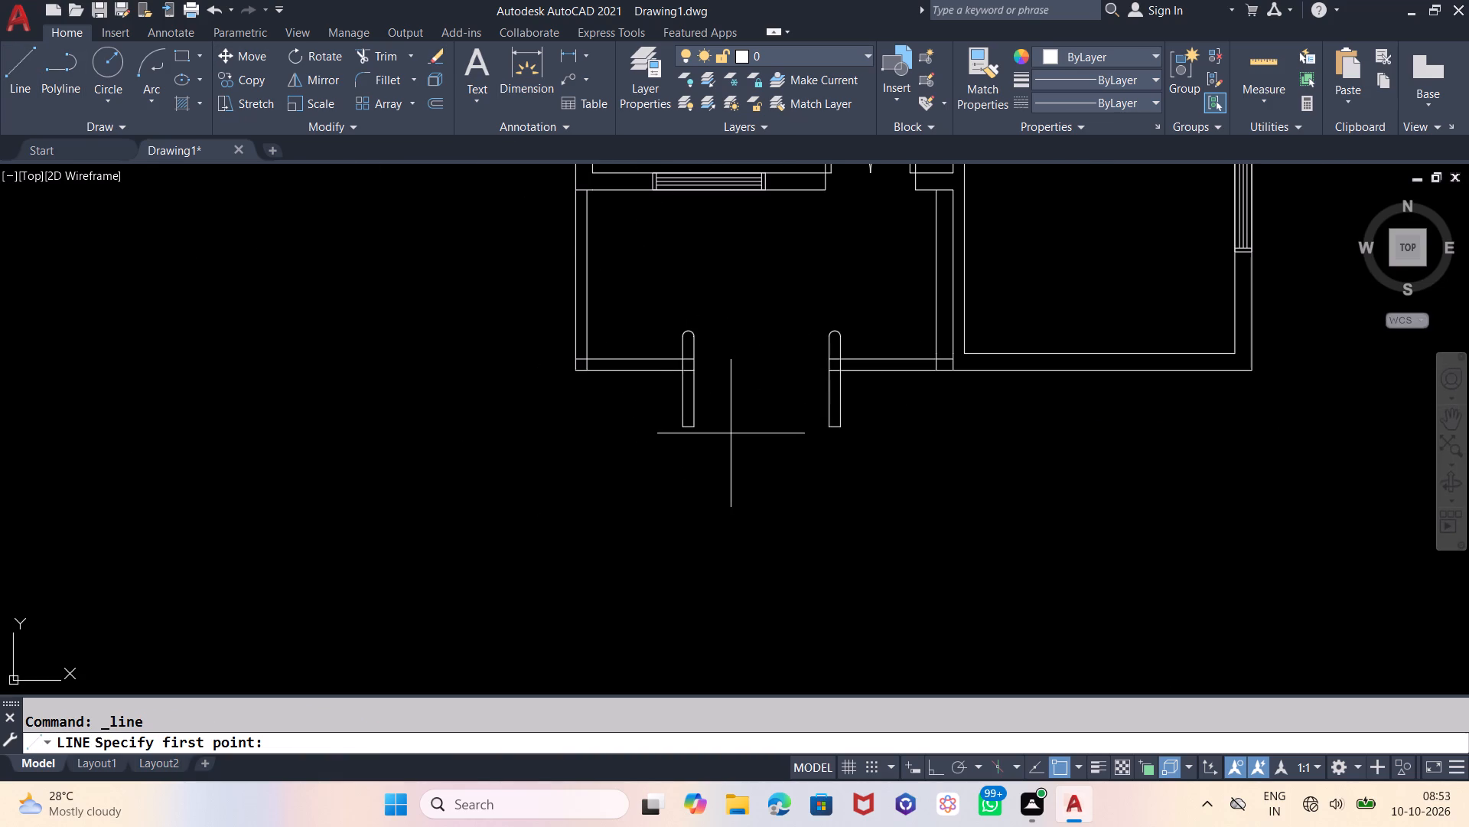
key(F8)
scroll(704, 343, up, 2)
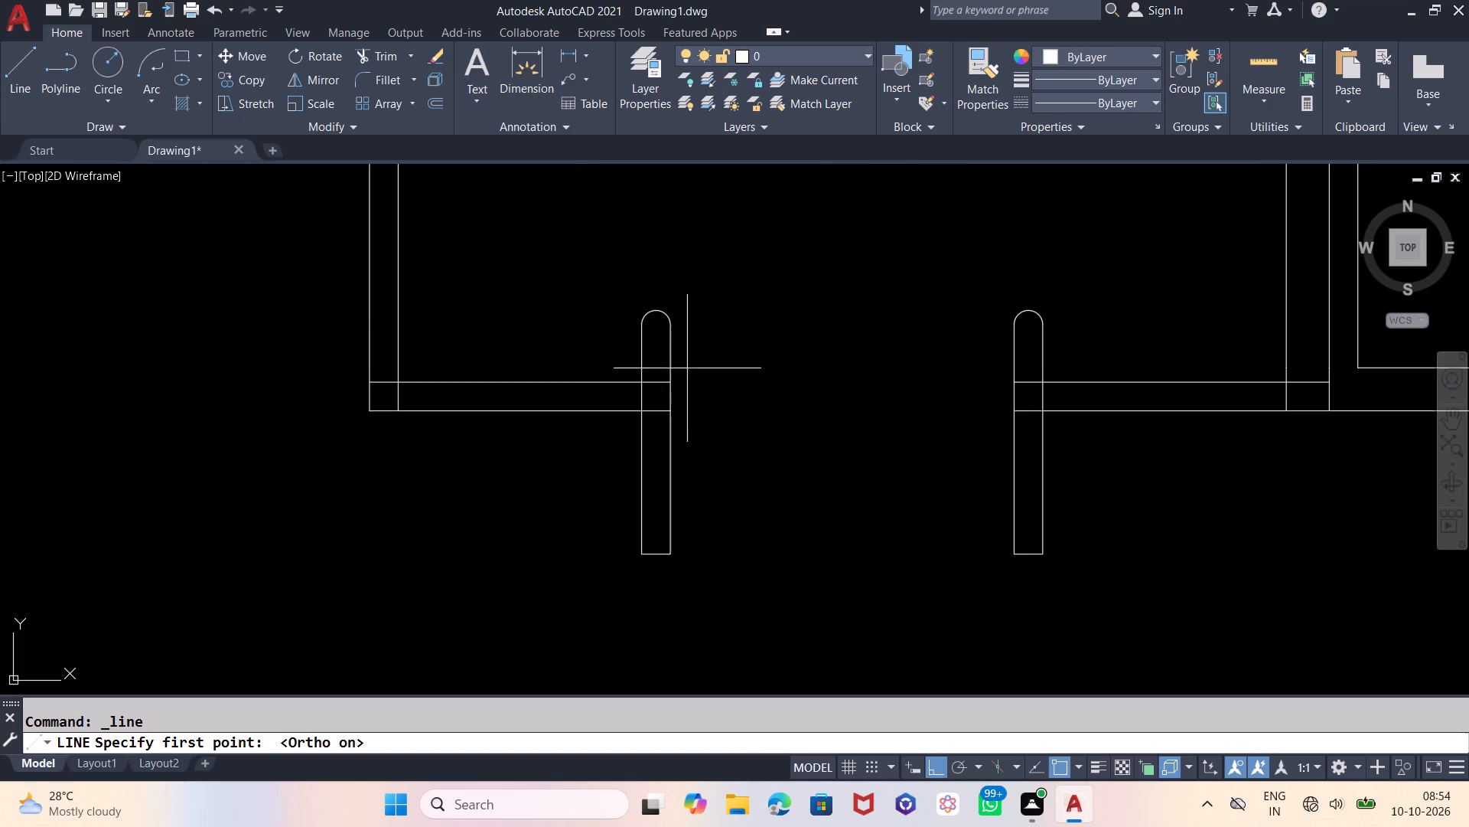
click(672, 379)
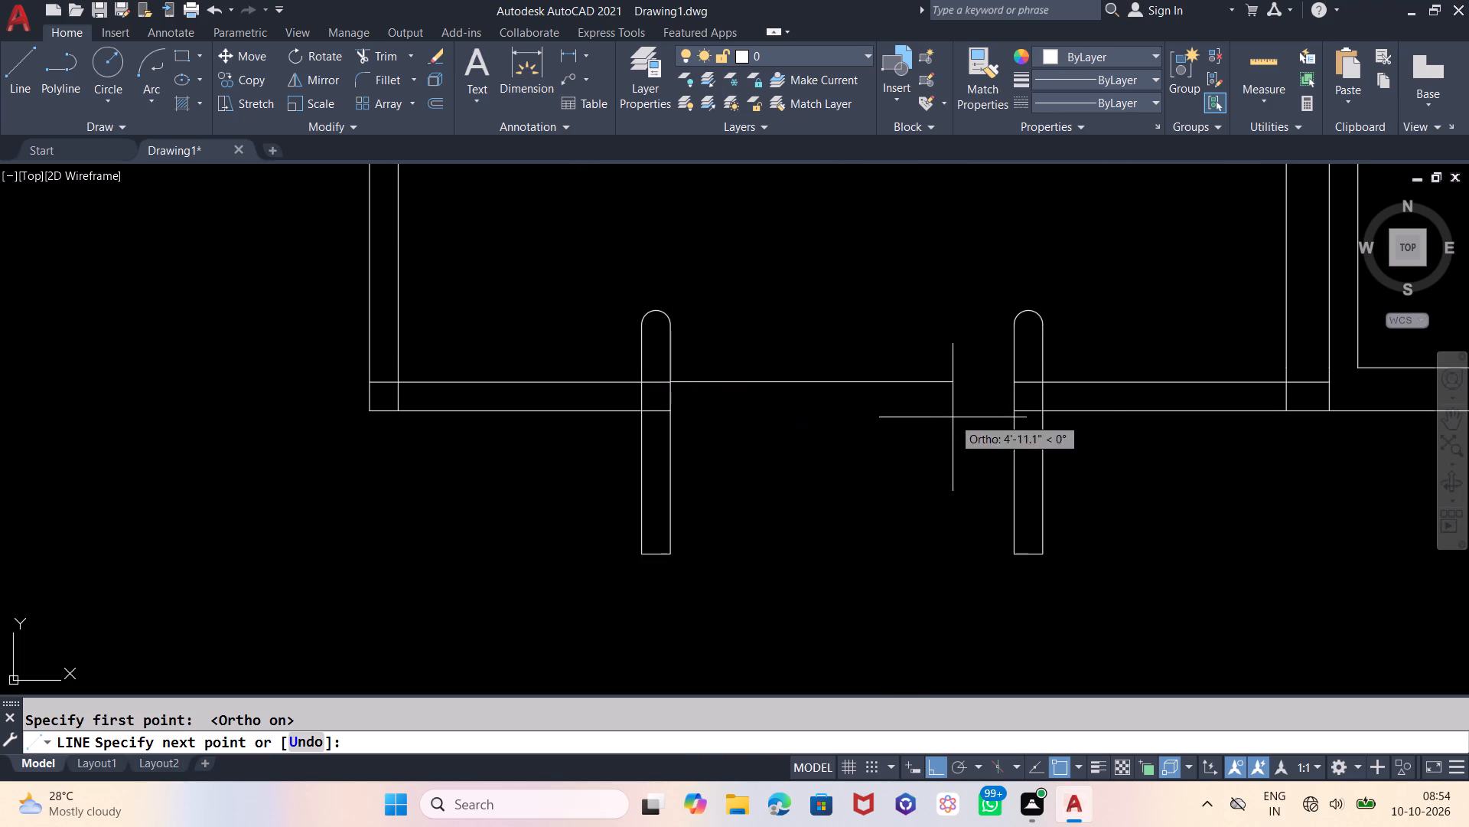
click(1018, 386)
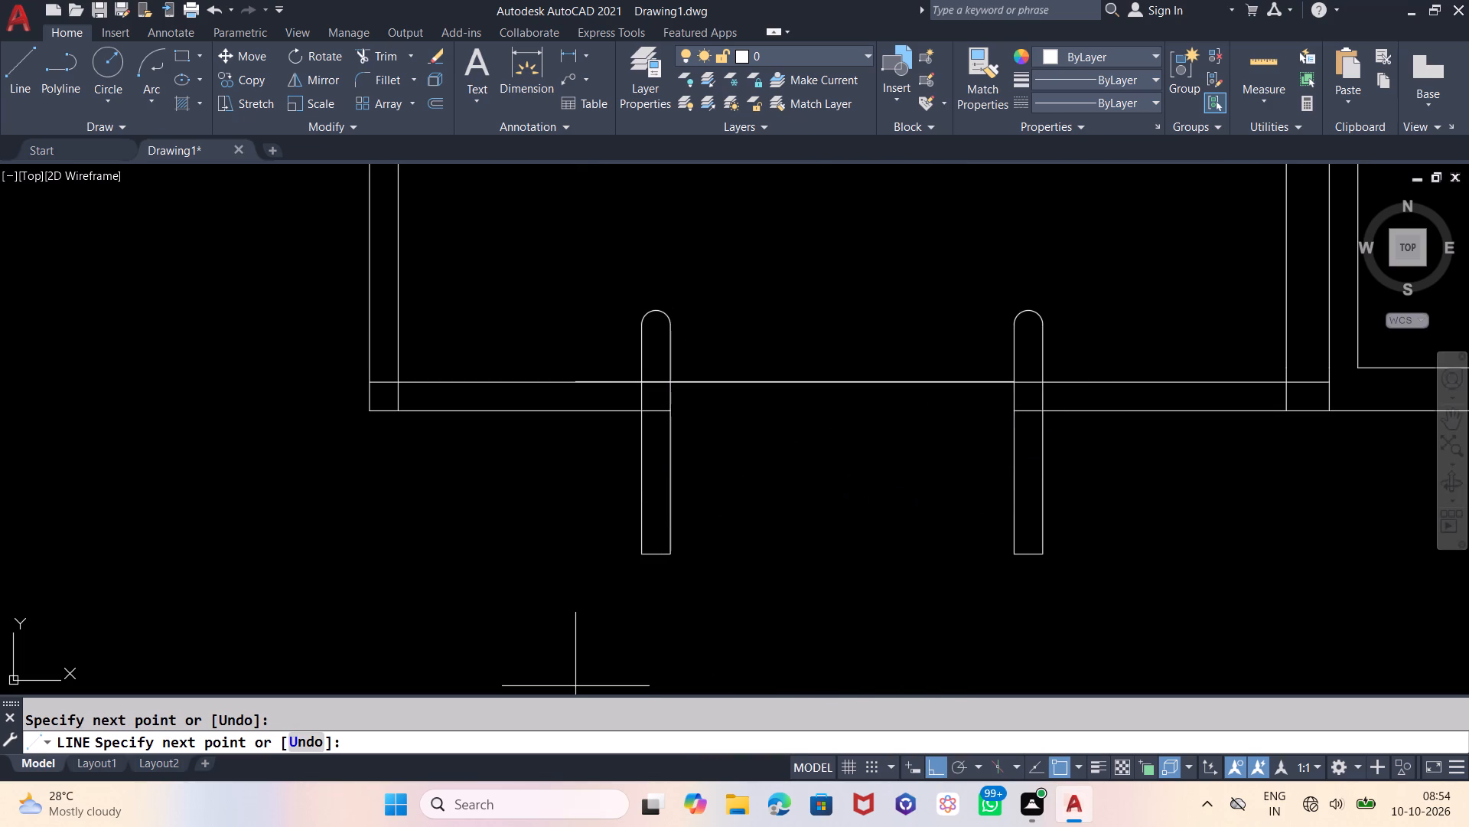
key(Escape)
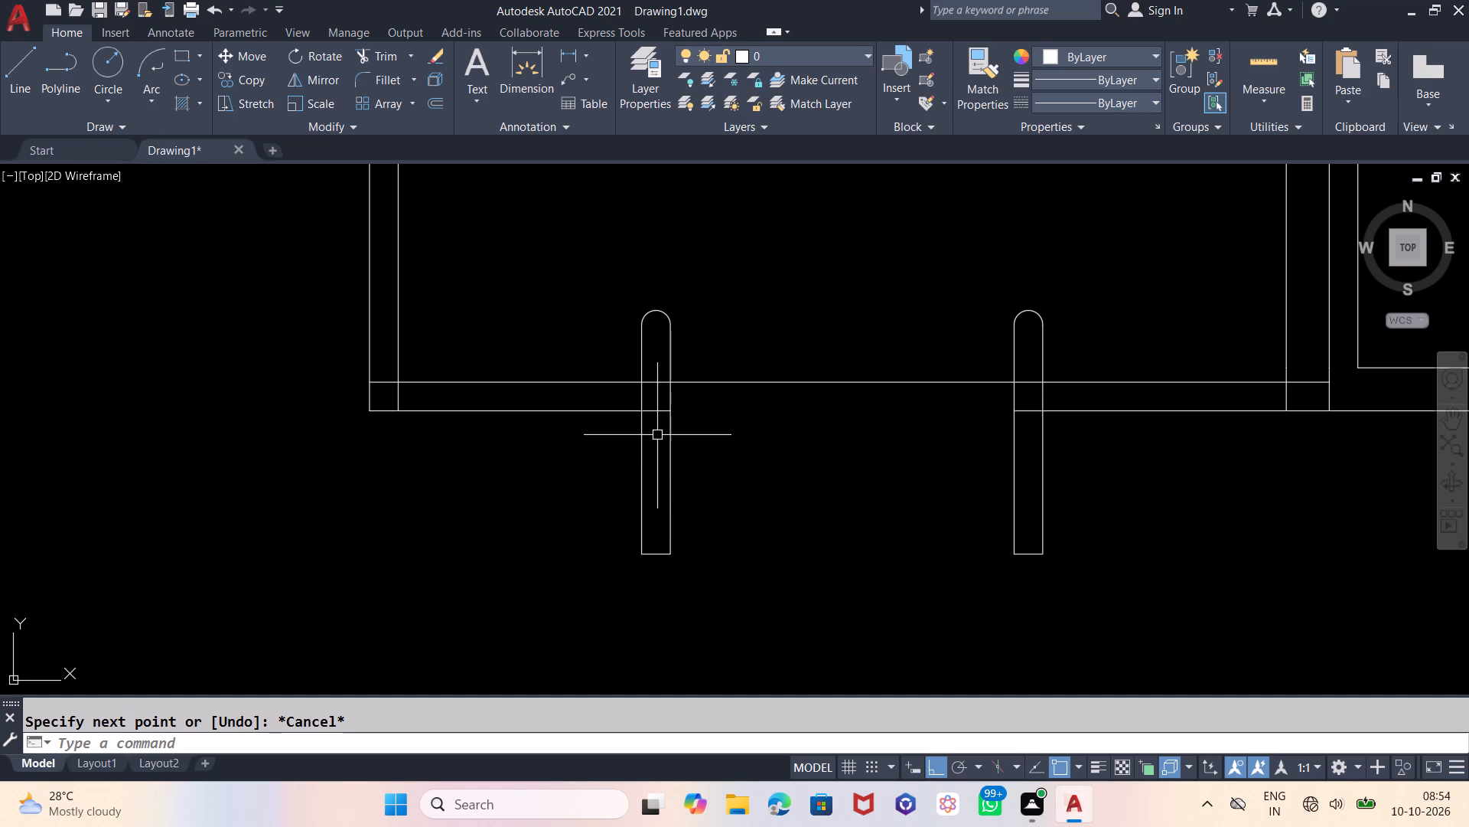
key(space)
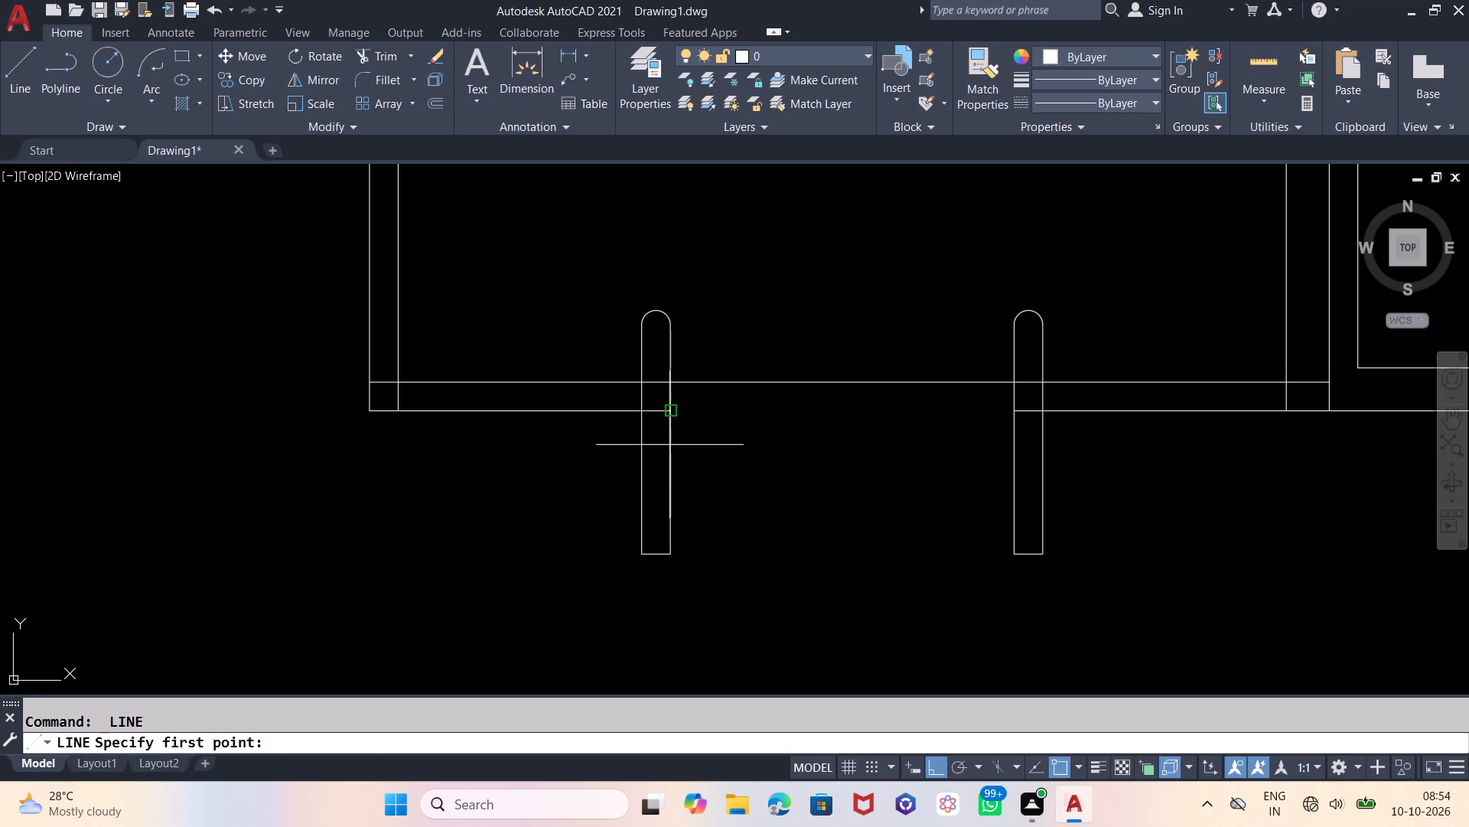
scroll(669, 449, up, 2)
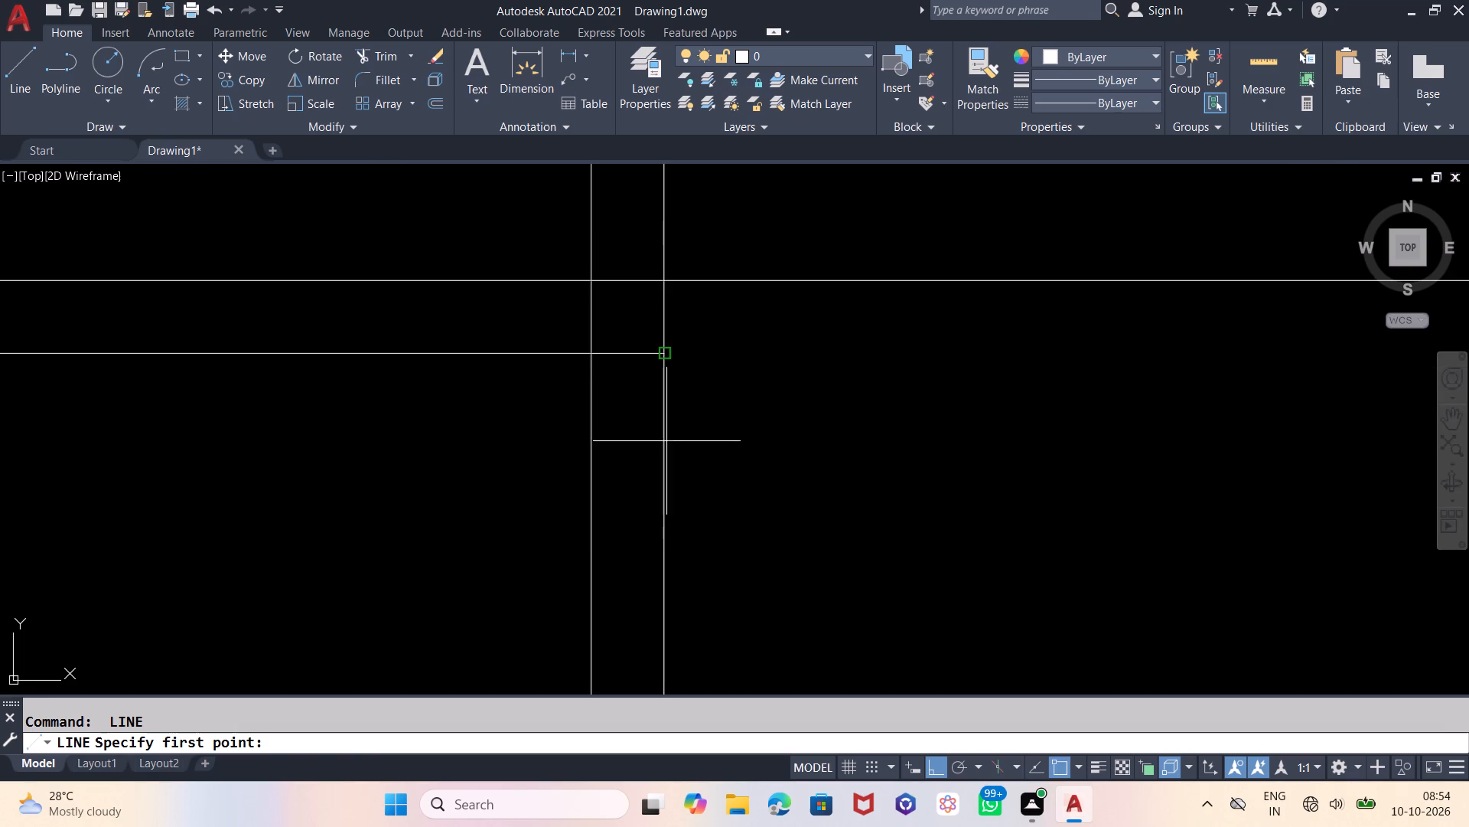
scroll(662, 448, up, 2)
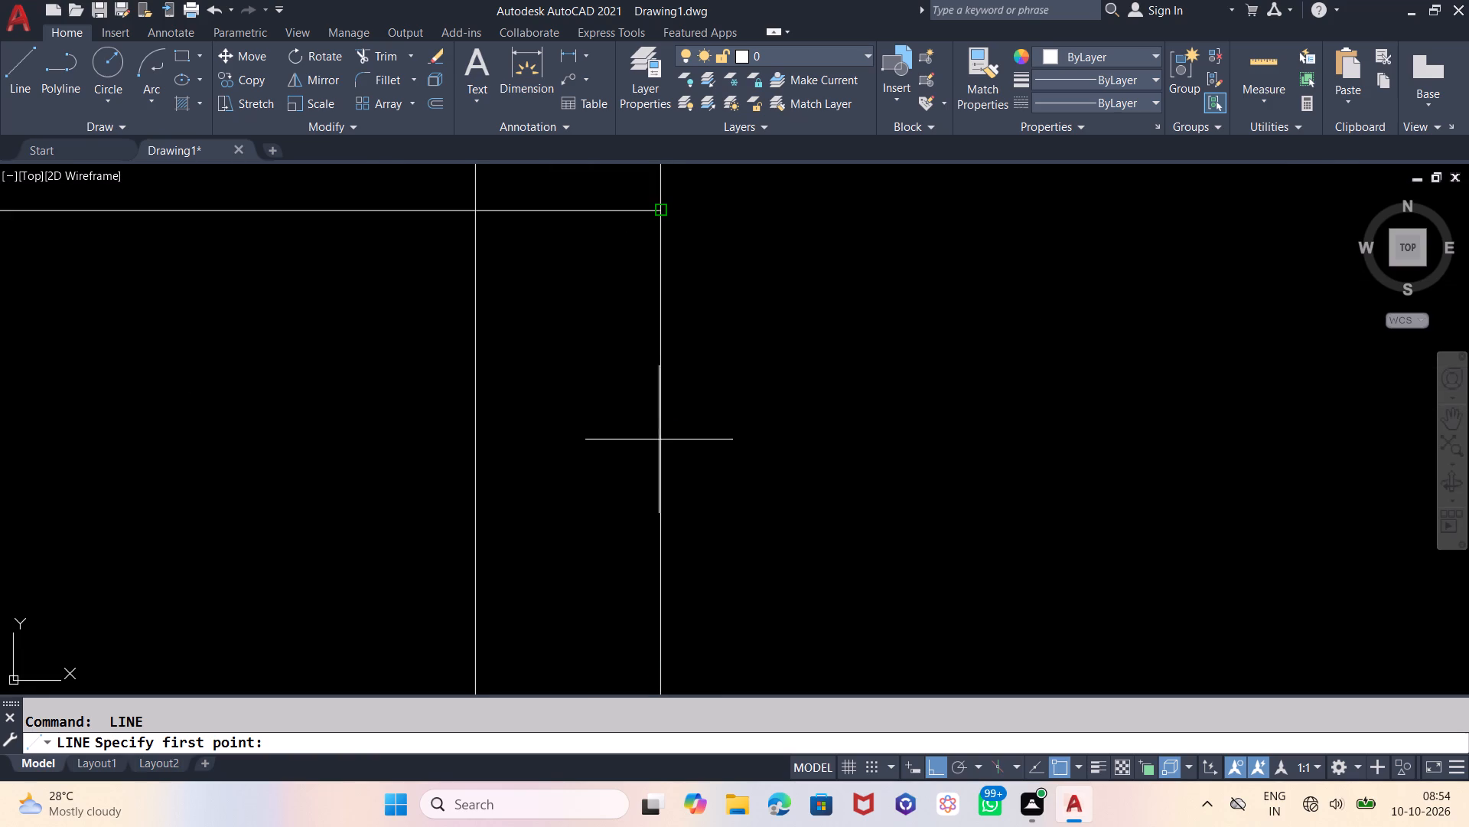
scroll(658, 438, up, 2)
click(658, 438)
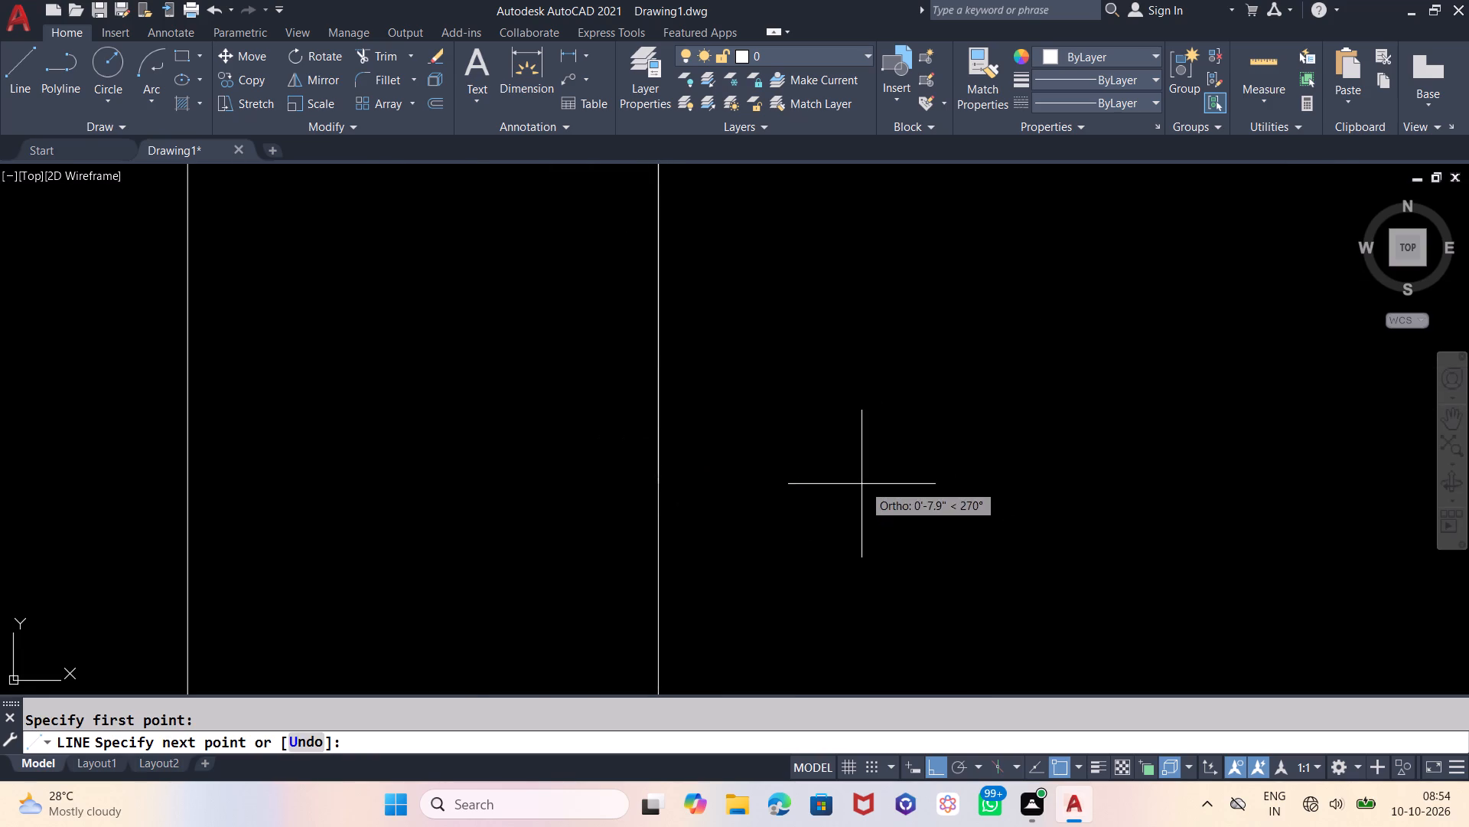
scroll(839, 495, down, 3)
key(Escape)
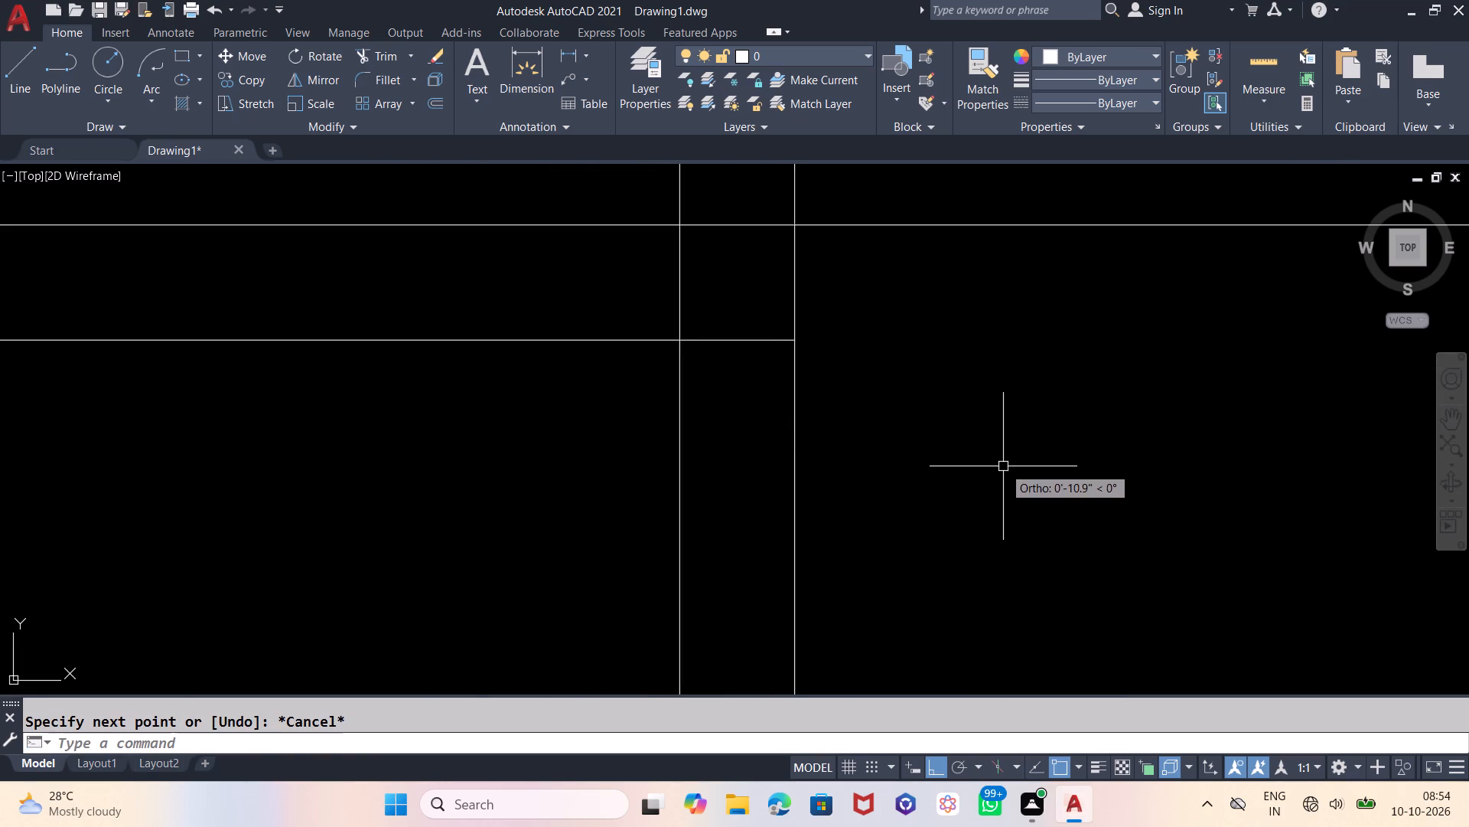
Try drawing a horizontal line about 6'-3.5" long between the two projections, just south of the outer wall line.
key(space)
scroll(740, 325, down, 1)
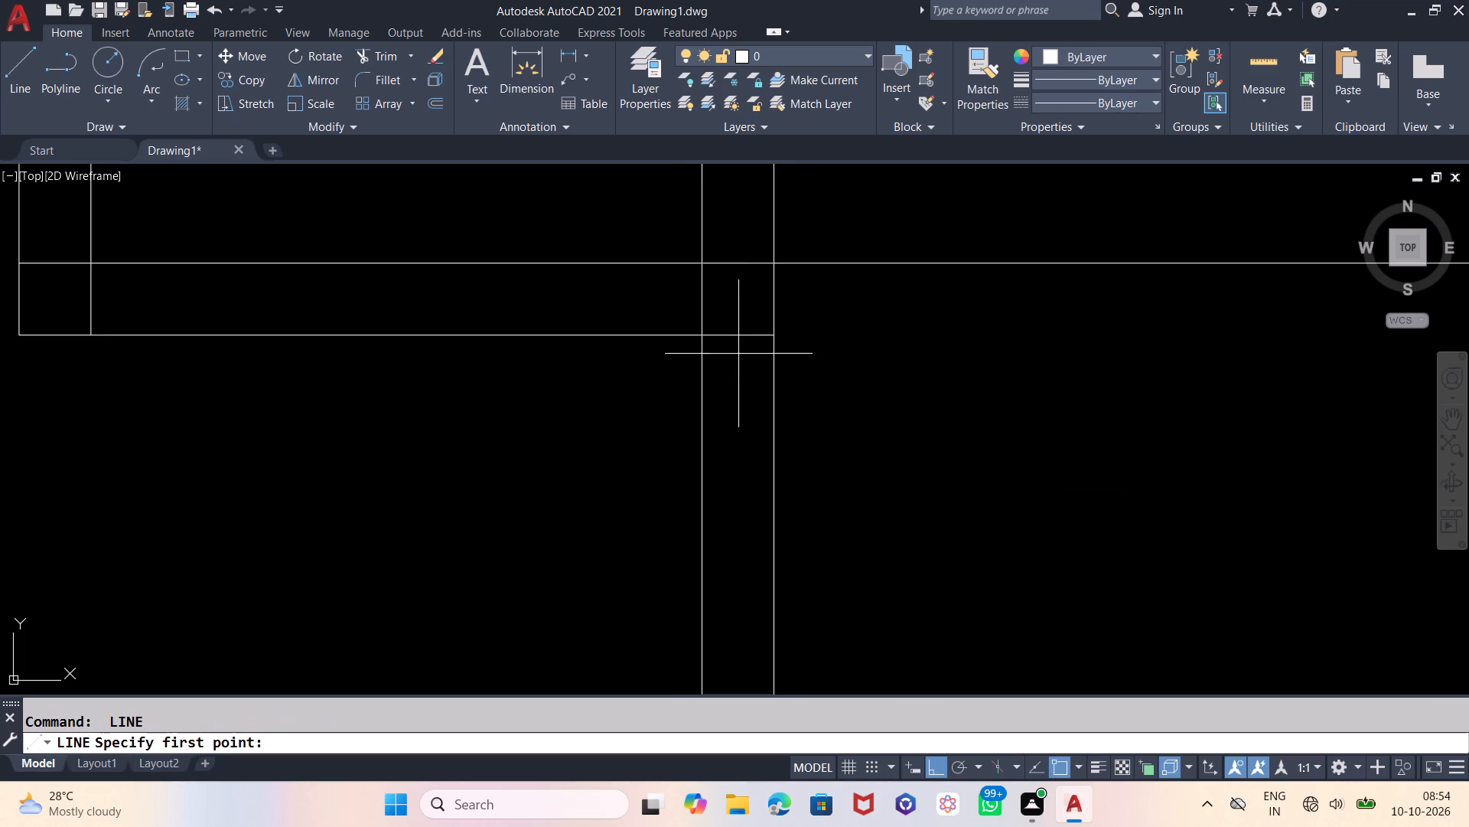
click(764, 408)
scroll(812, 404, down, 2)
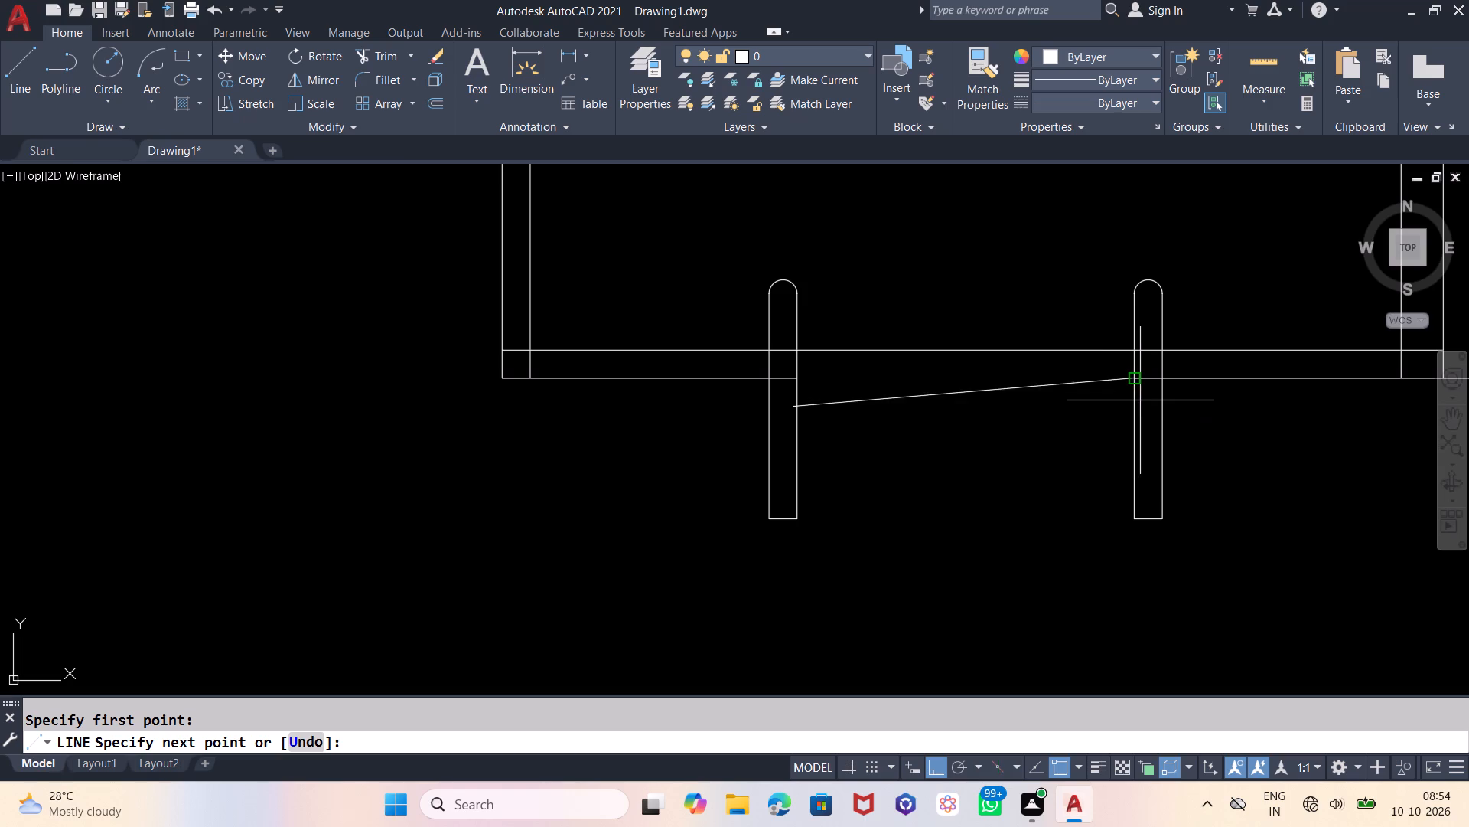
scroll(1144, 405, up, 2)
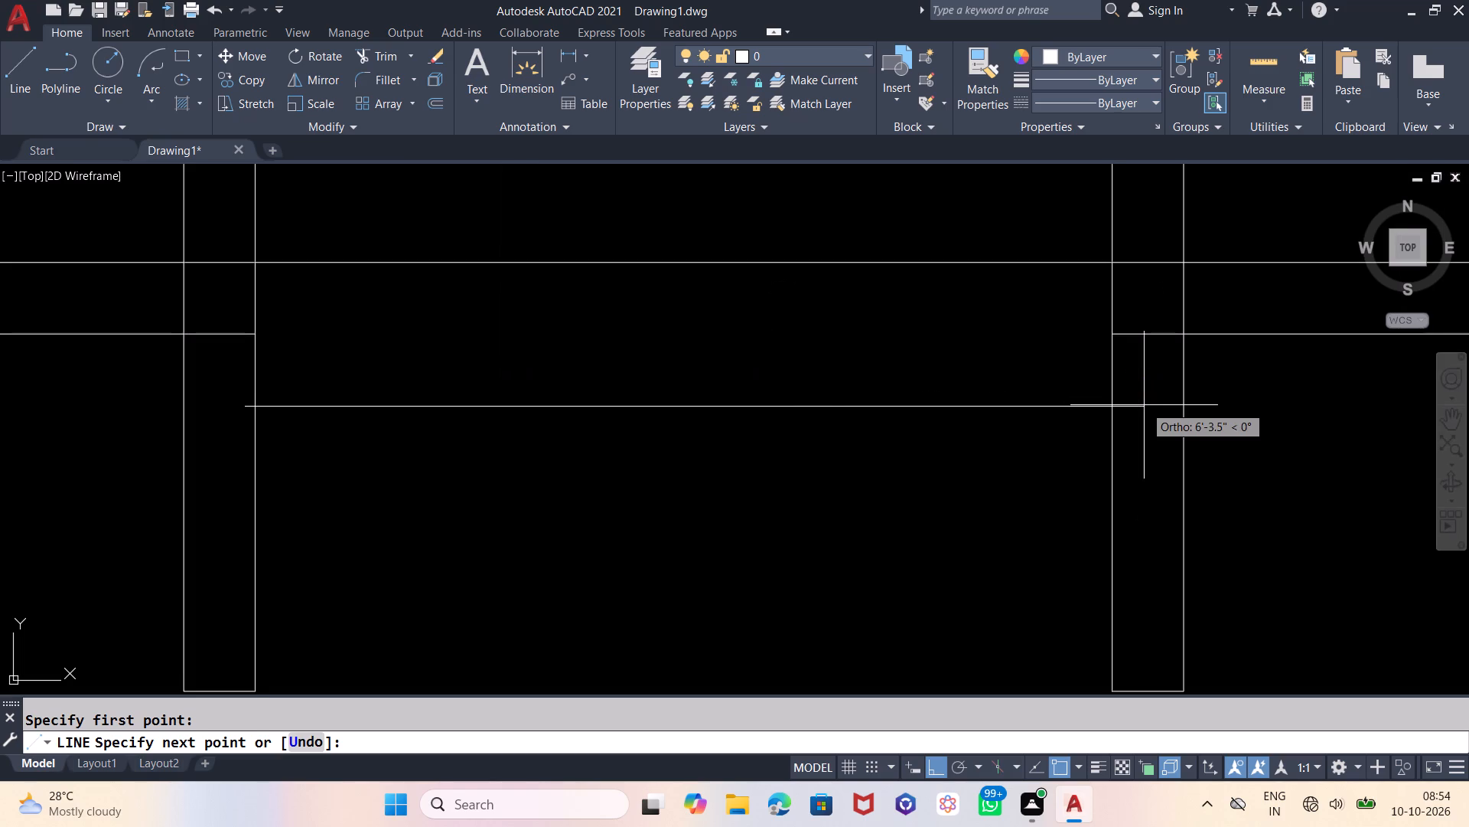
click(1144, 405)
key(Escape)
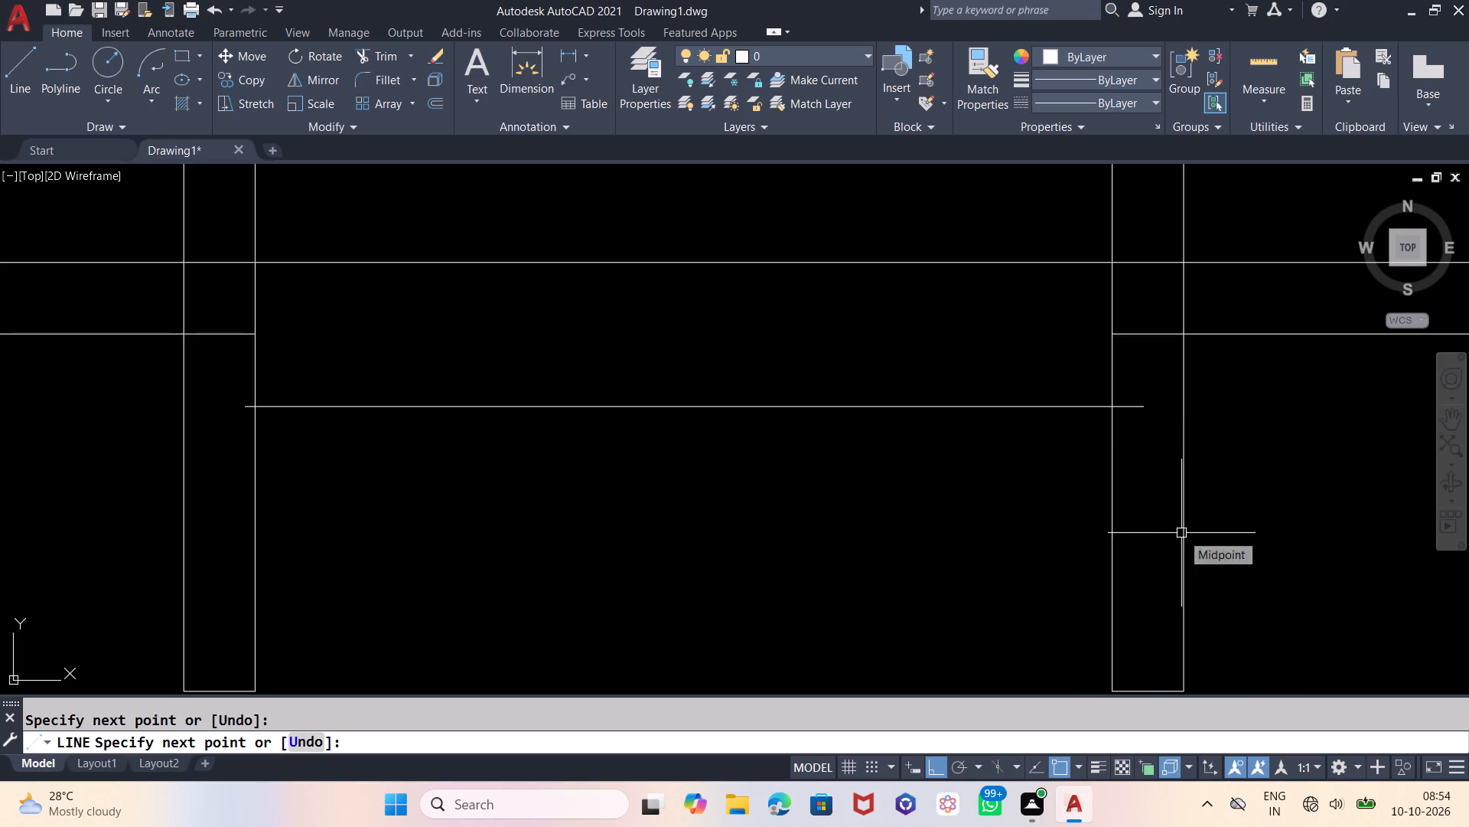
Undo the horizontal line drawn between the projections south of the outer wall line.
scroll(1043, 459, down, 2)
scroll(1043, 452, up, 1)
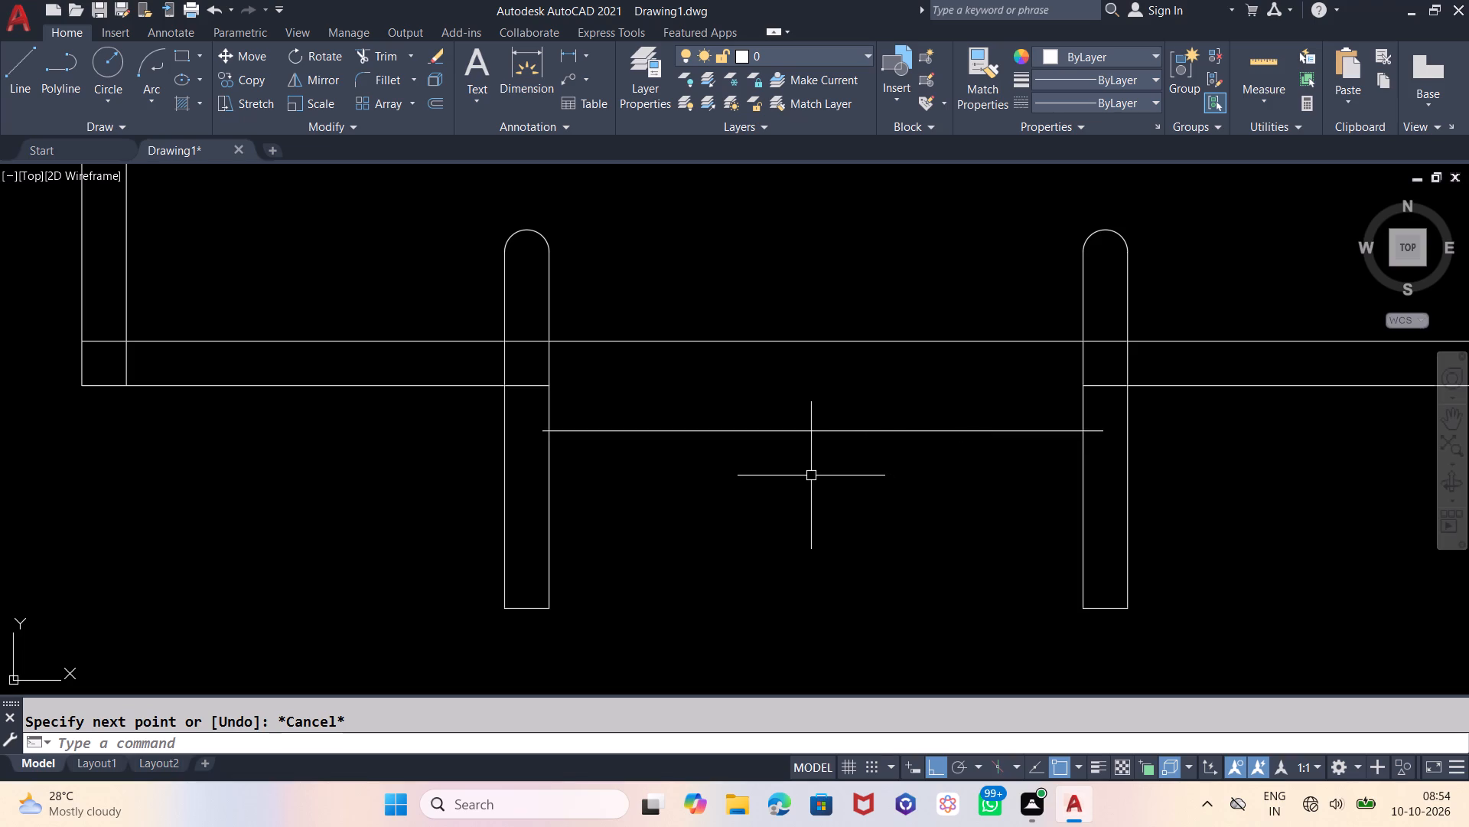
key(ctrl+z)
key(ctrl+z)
Offset the entrance opening line southward by 12" three times in succession to form the step lines between the projections.
scroll(793, 482, down, 2)
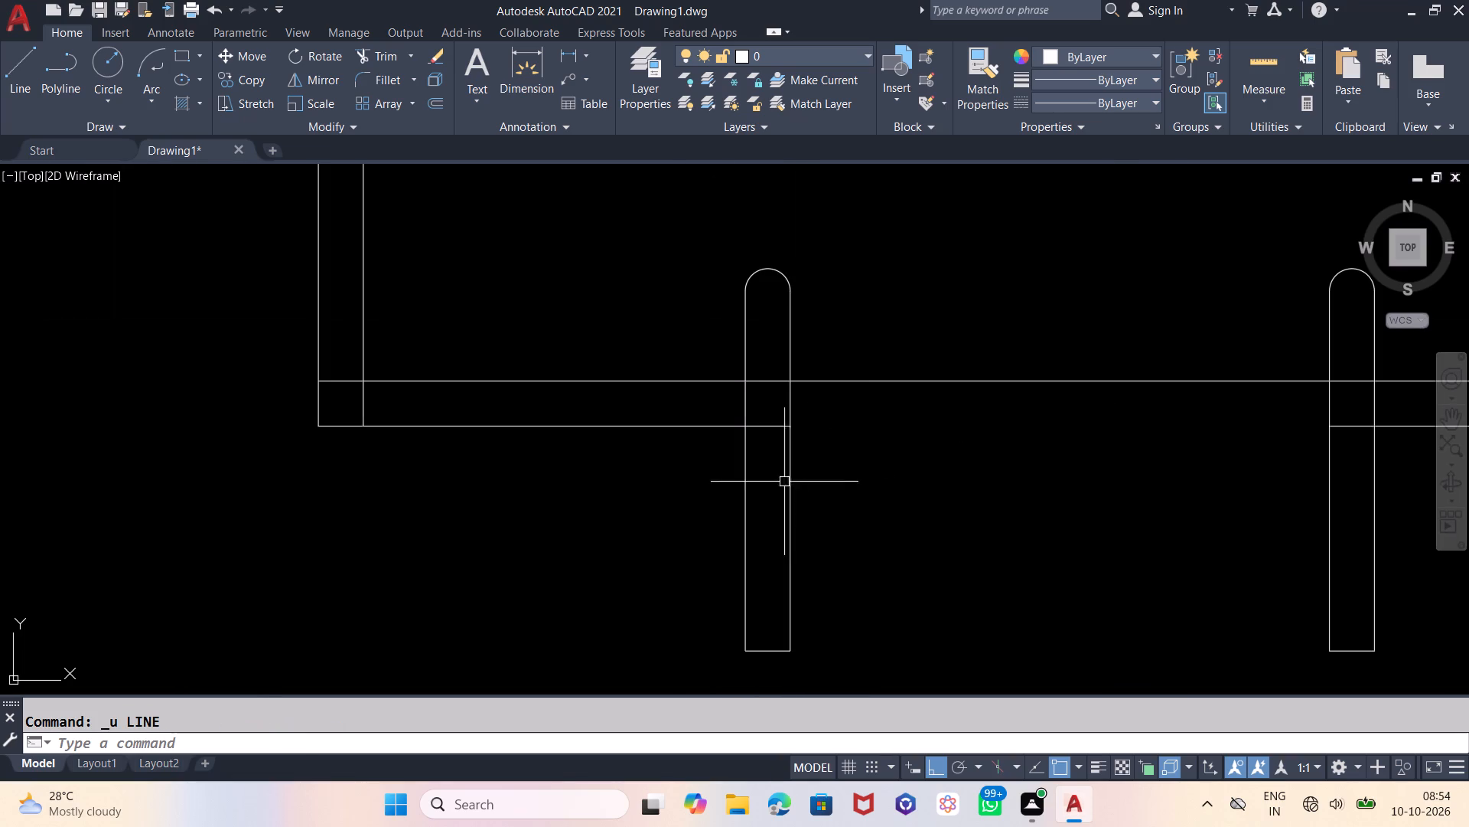
key(o)
key(Return)
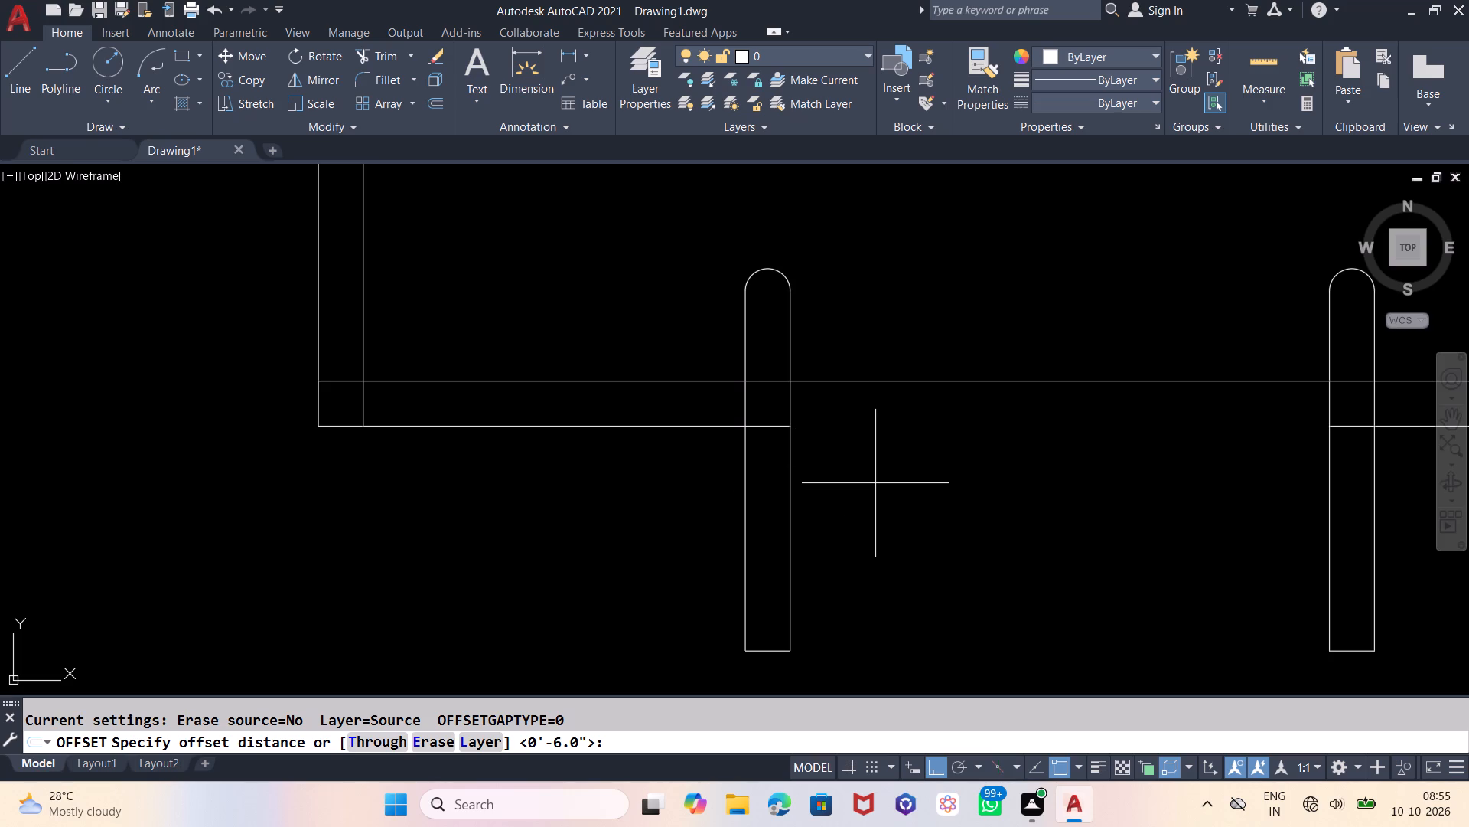
text(12)
key(Return)
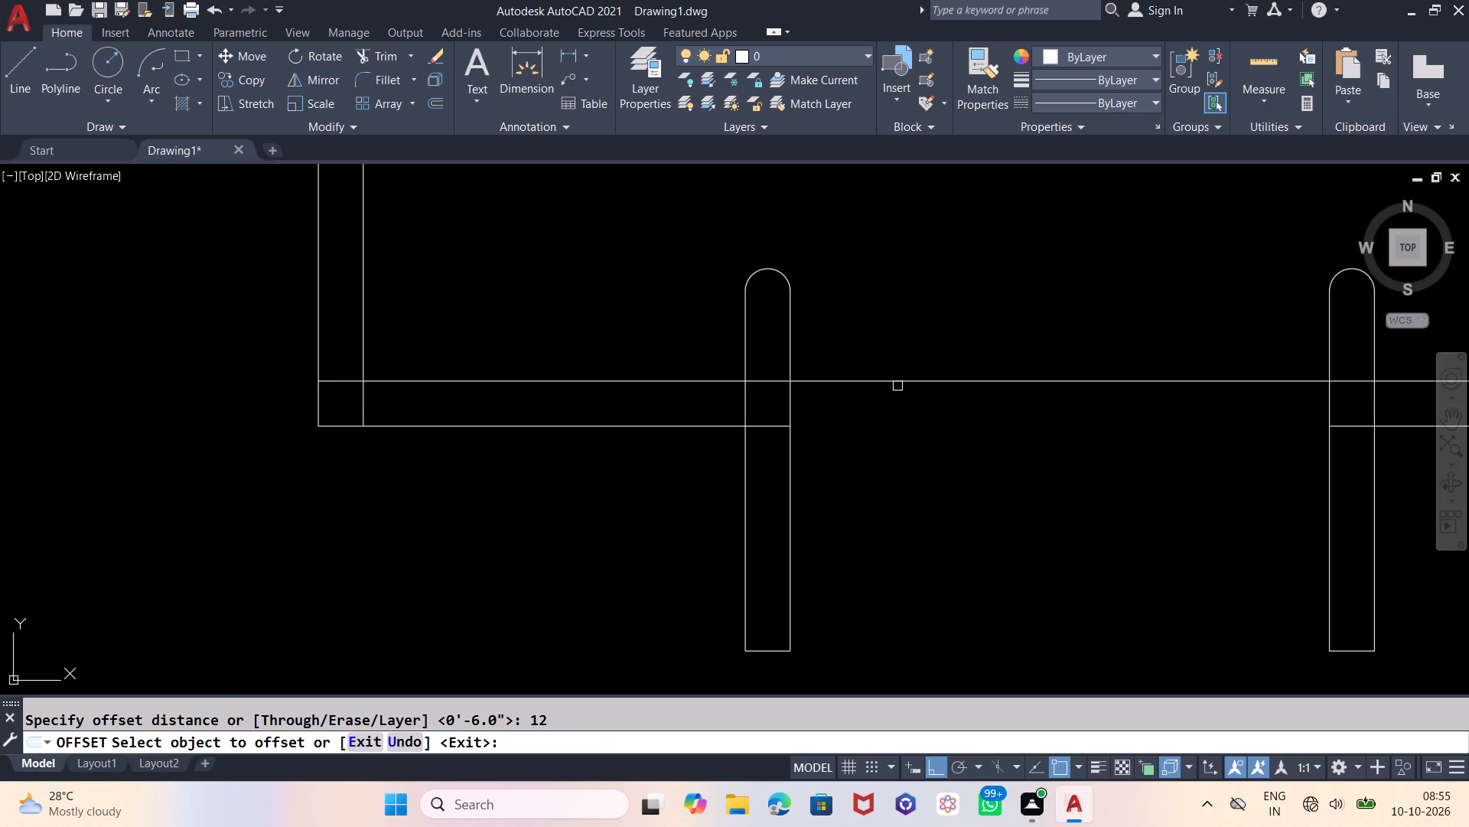
click(901, 384)
click(900, 481)
click(900, 472)
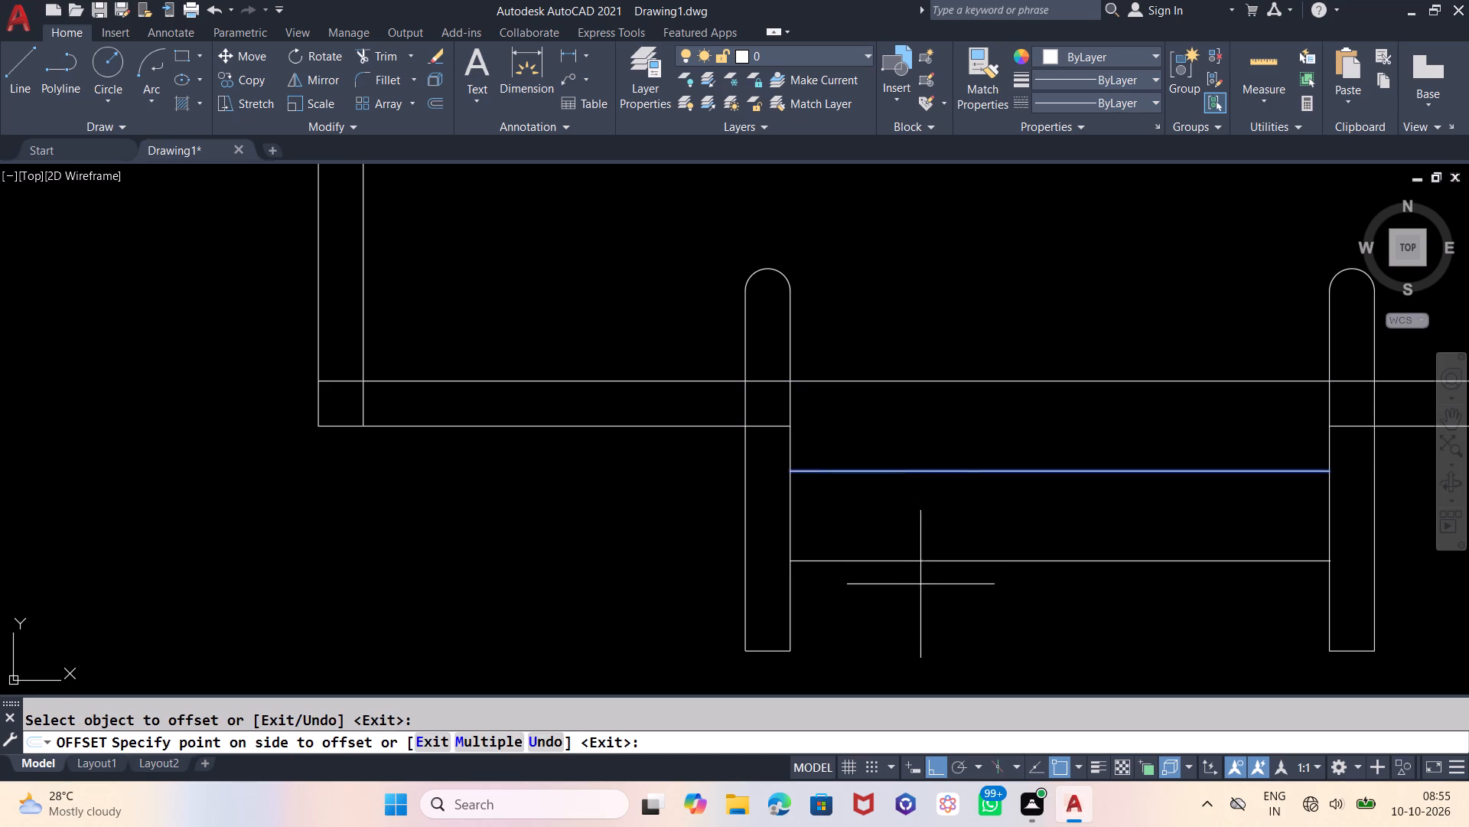
click(921, 591)
click(920, 563)
click(936, 666)
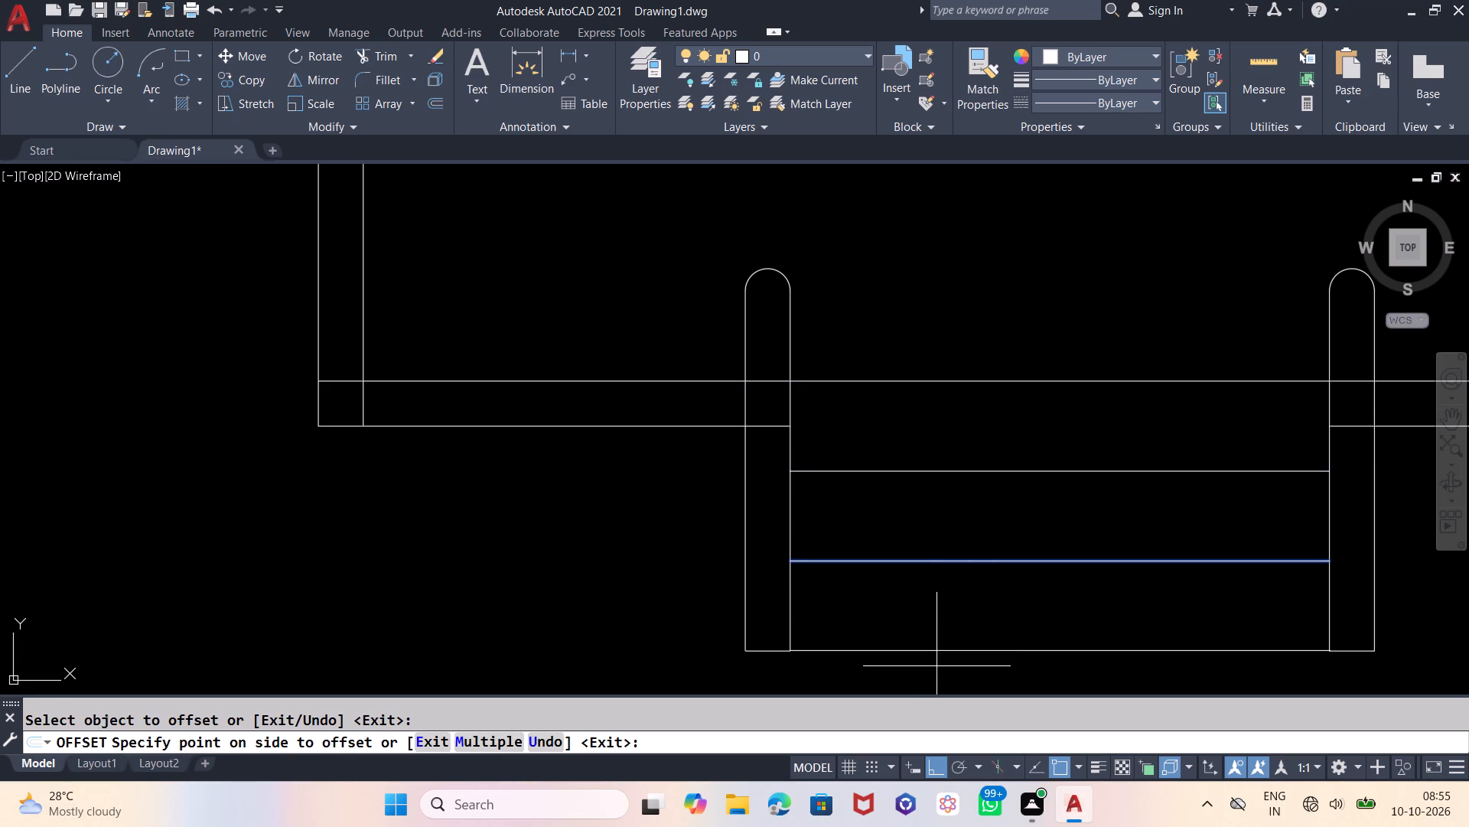
scroll(849, 489, down, 3)
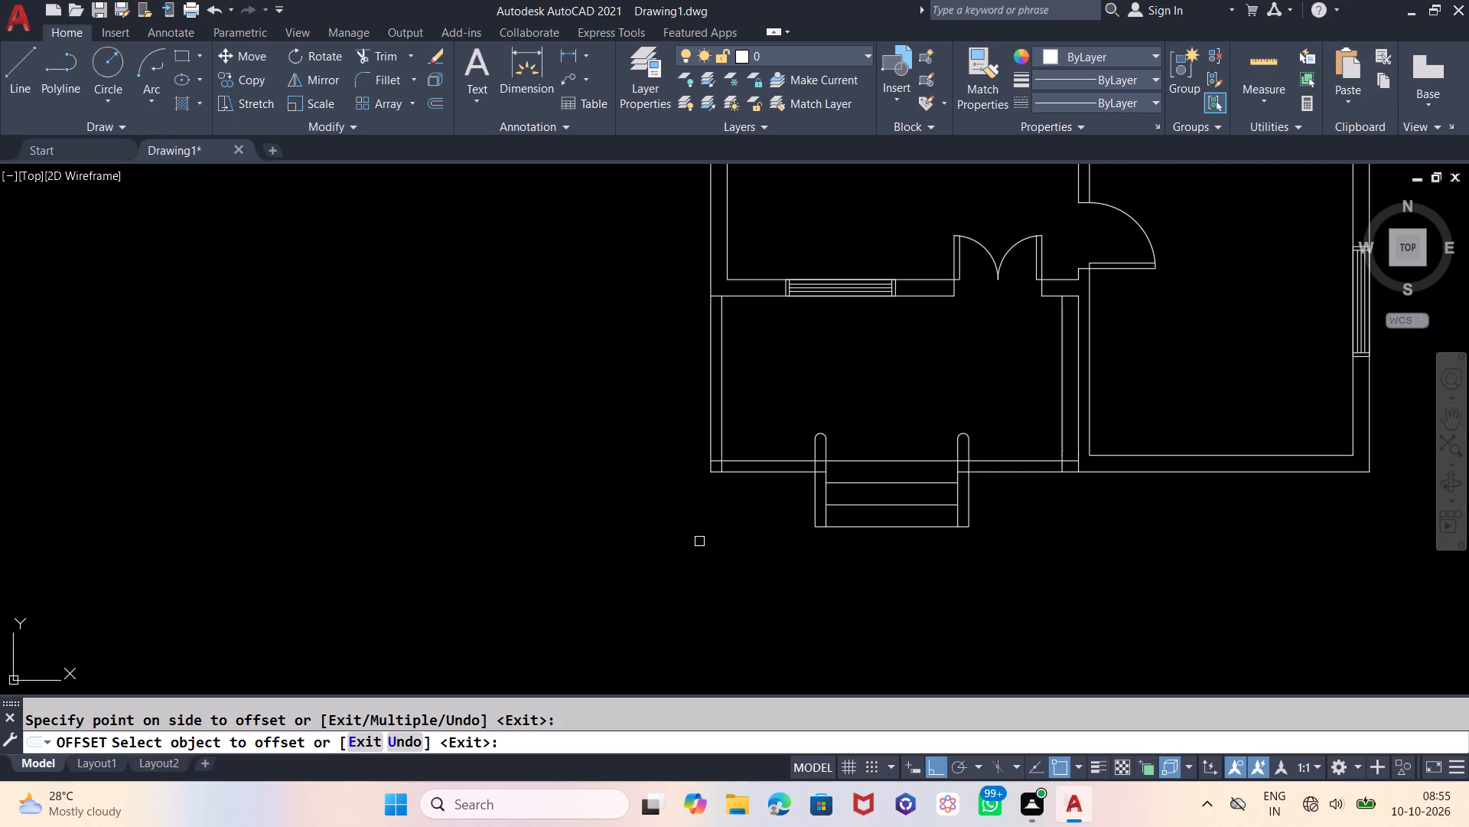
key(grave)
key(Escape)
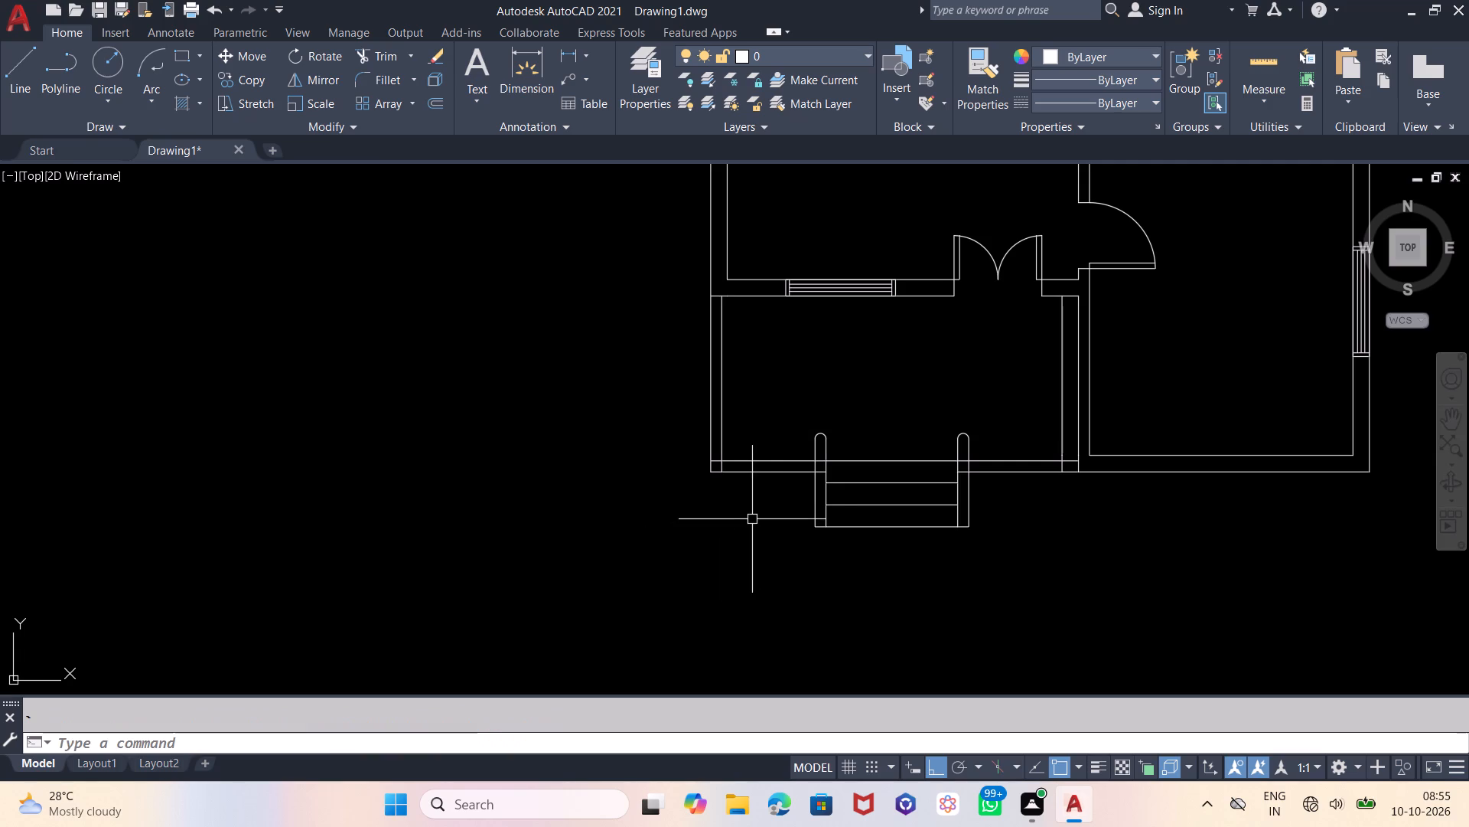
Trim the outer and inner south wall lines where they cross the western and eastern entrance side walls.
scroll(814, 466, up, 3)
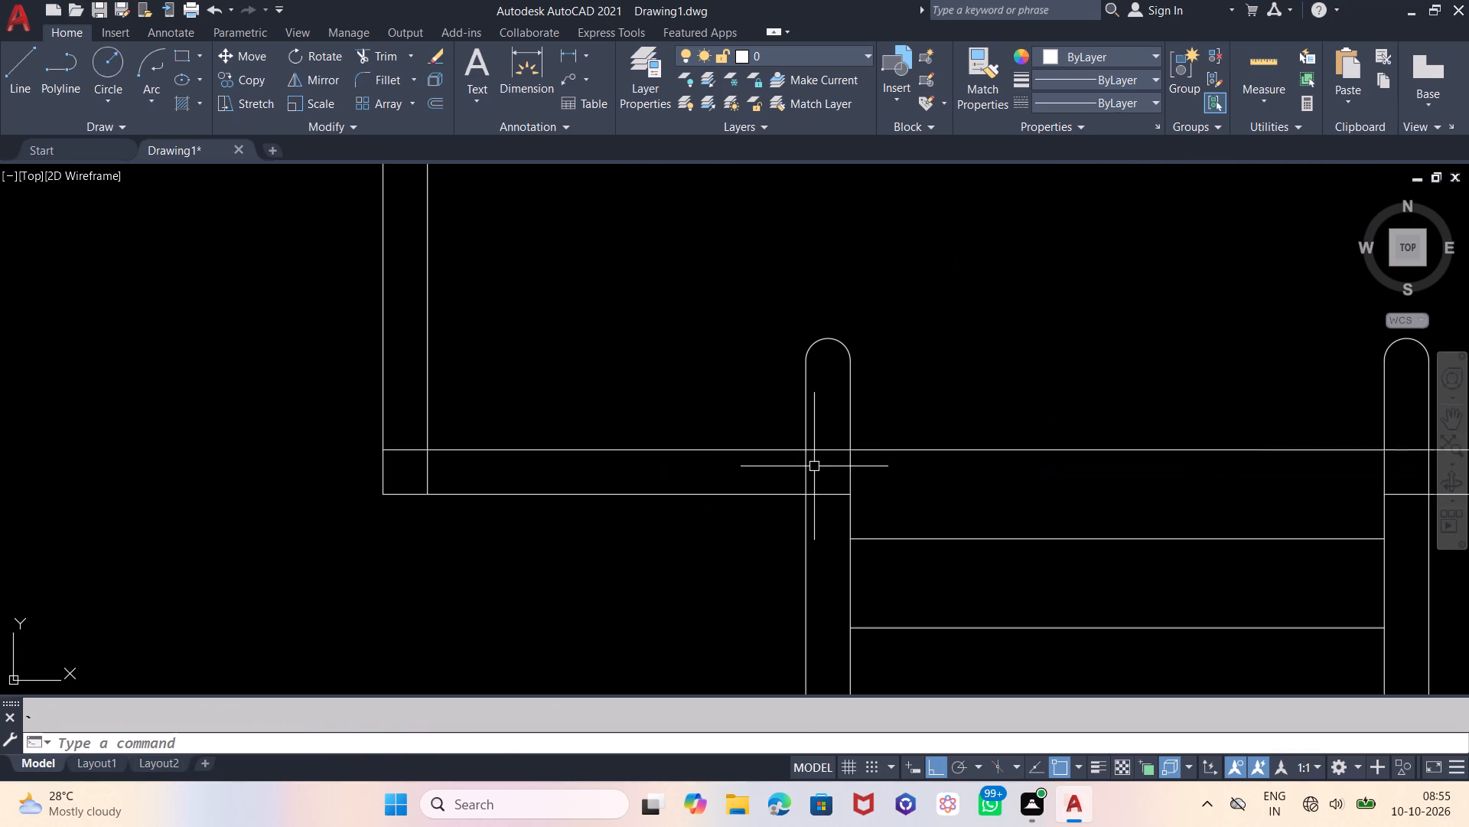
text(tr)
key(Return)
key(Return)
click(833, 495)
scroll(659, 484, down, 1)
click(1129, 494)
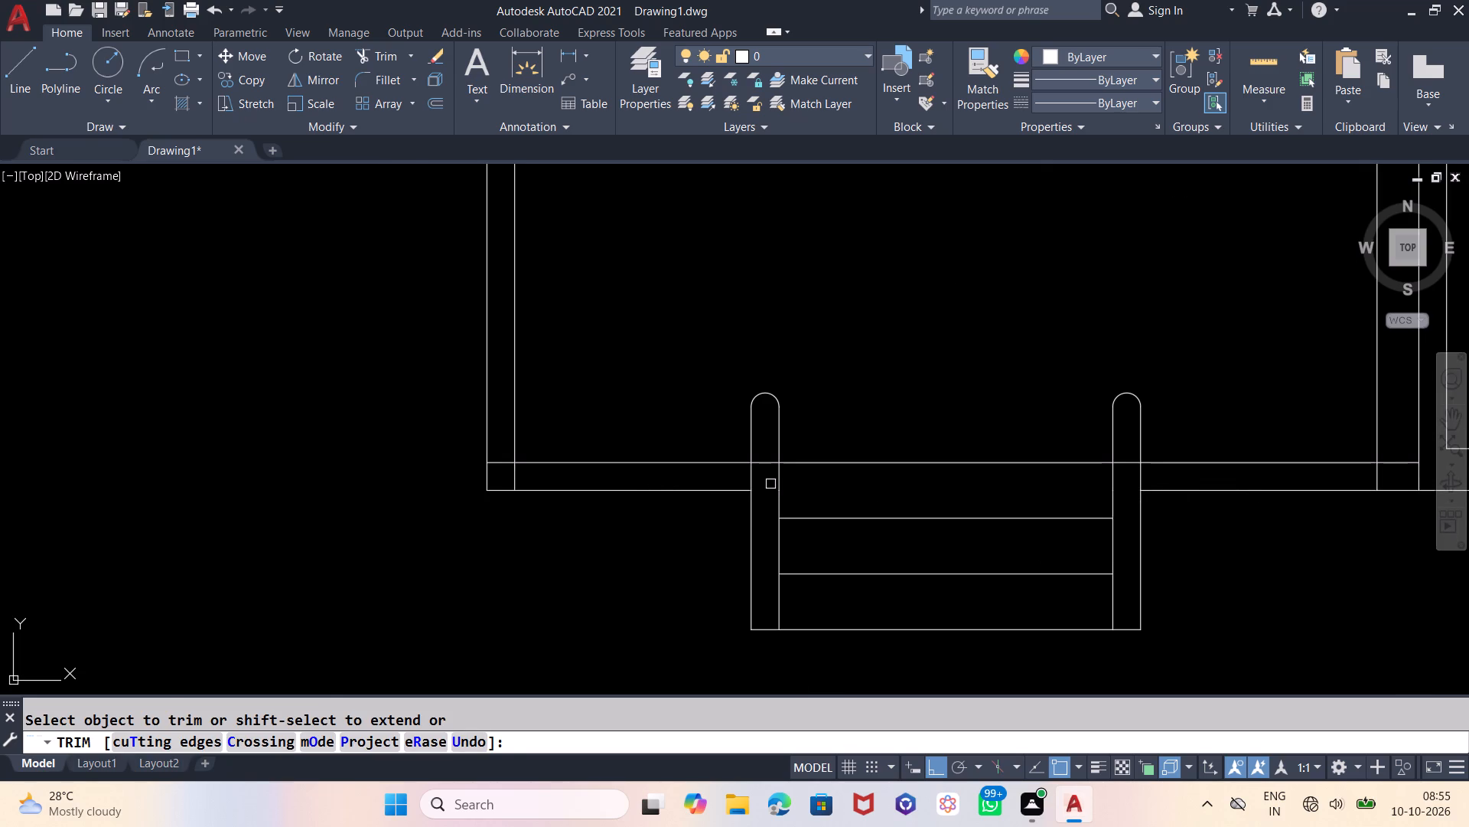
click(766, 460)
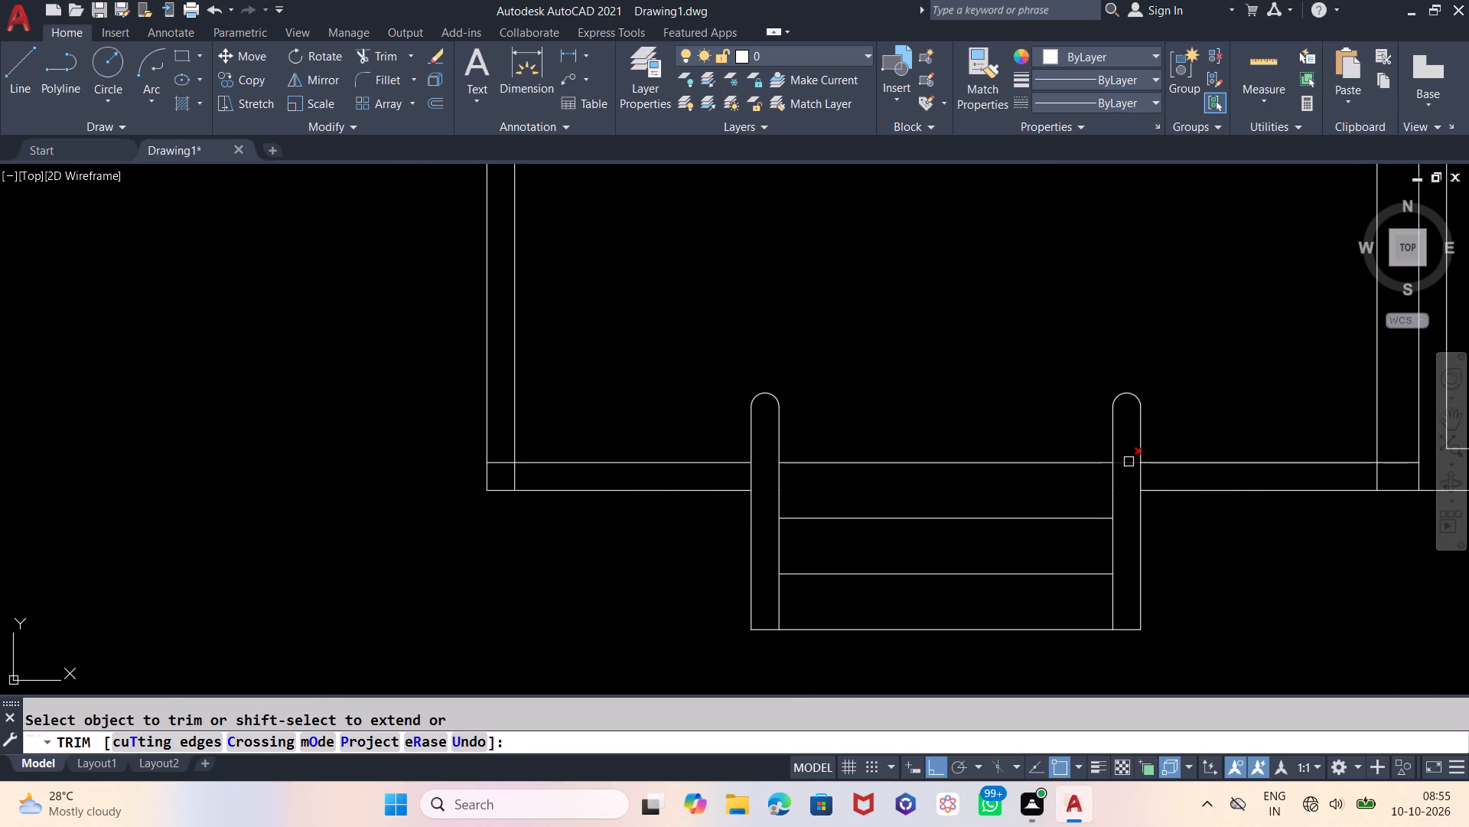
click(1129, 462)
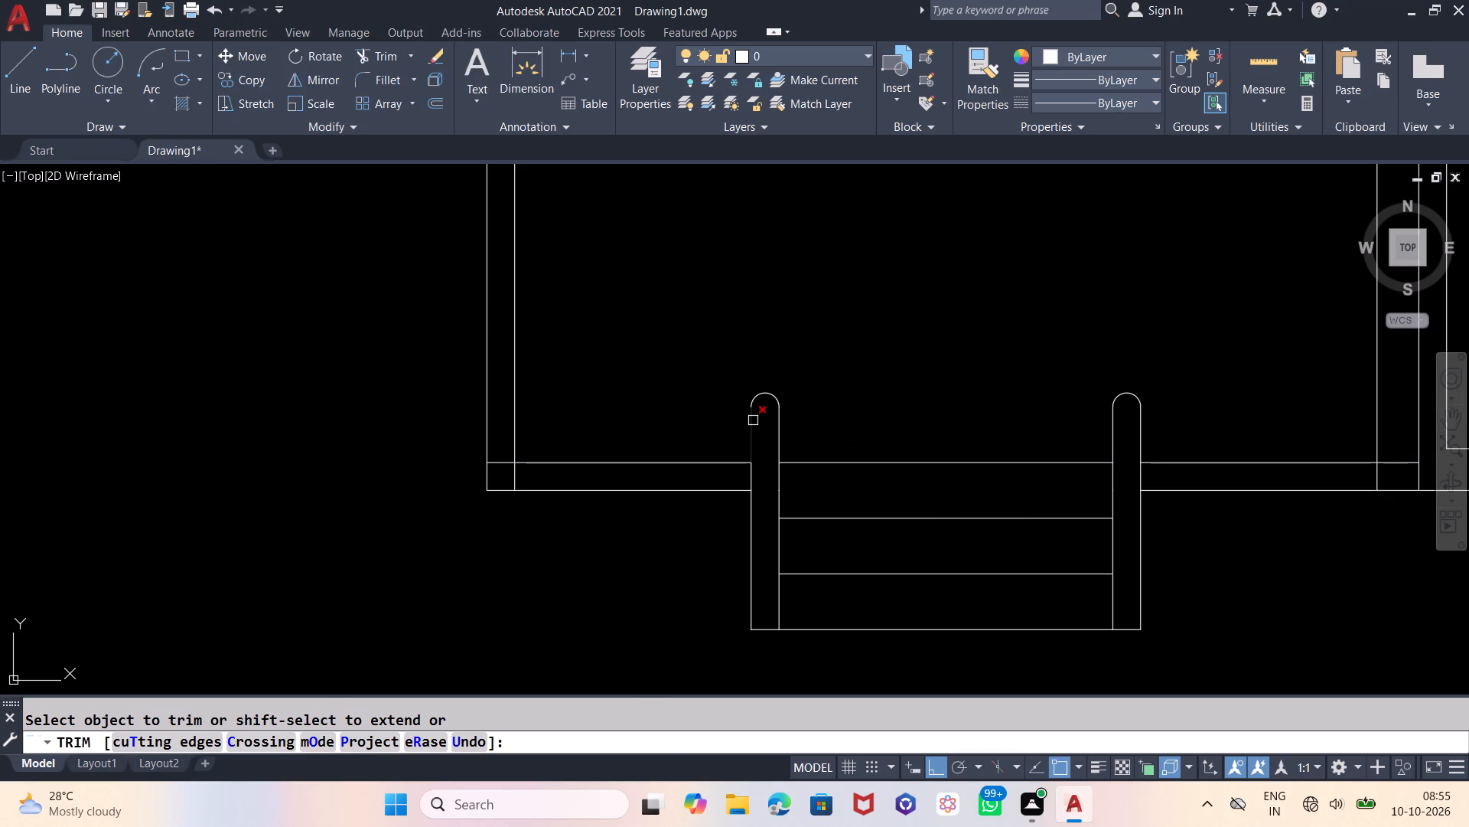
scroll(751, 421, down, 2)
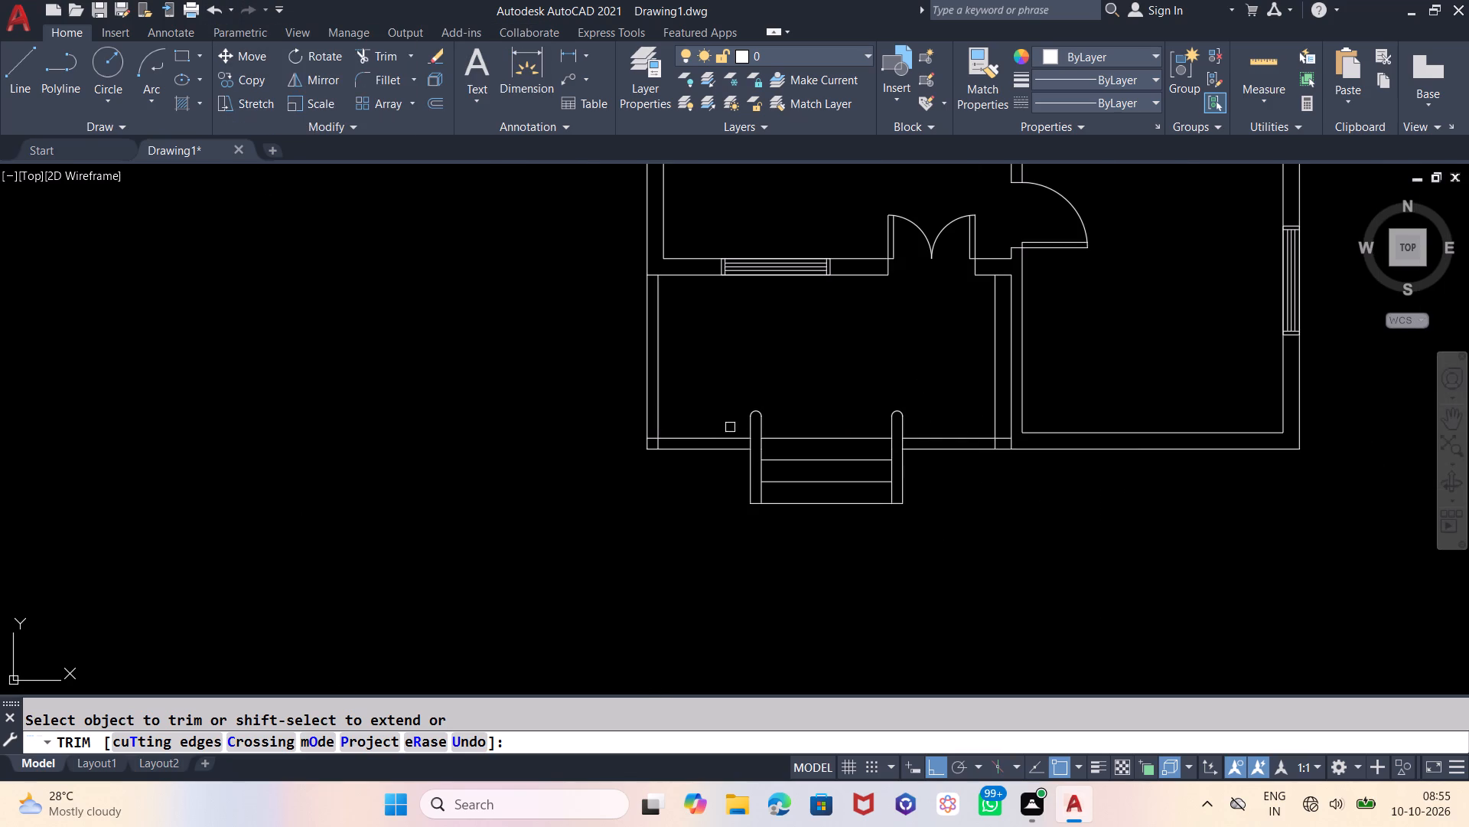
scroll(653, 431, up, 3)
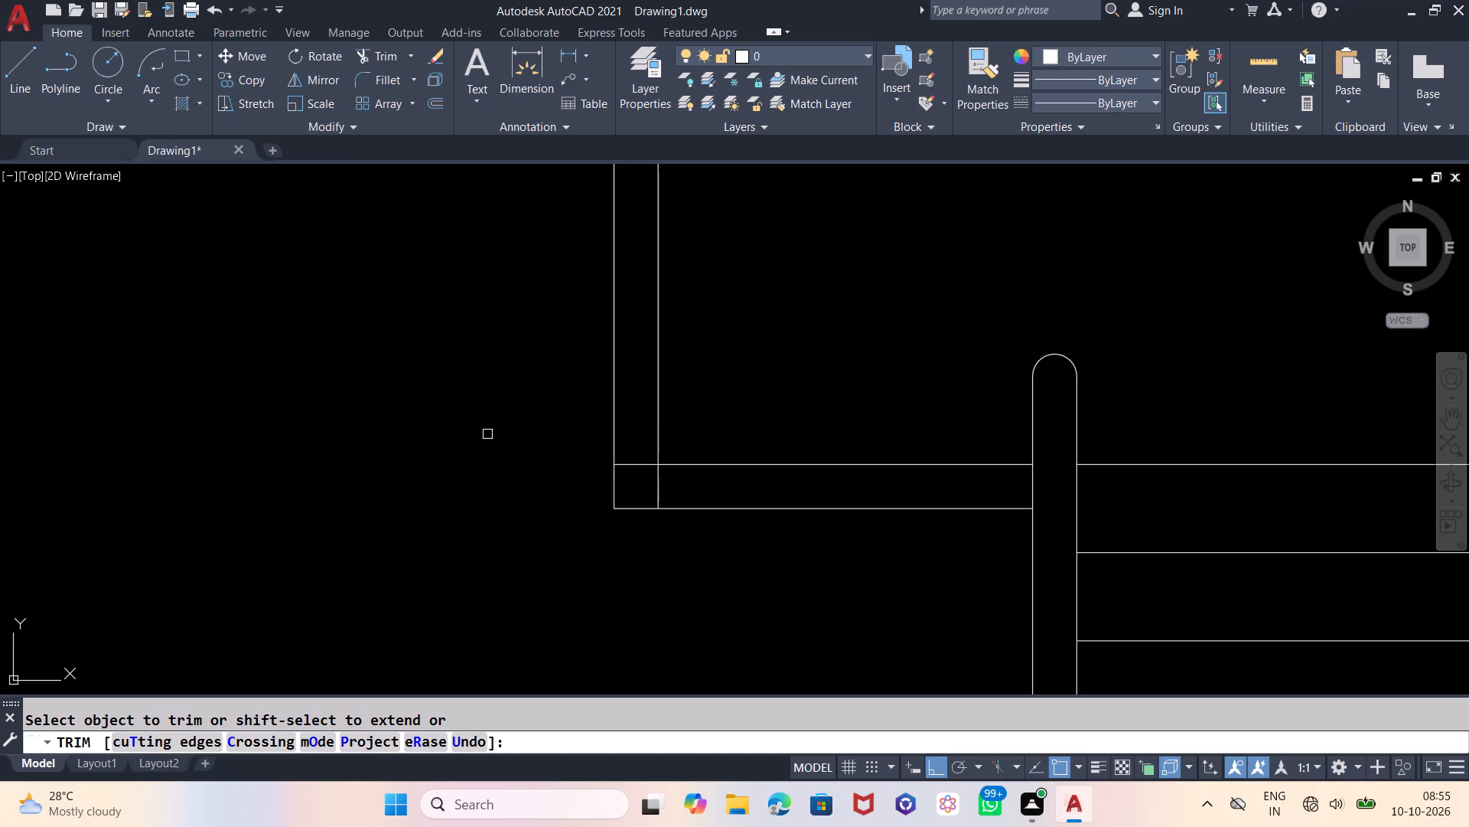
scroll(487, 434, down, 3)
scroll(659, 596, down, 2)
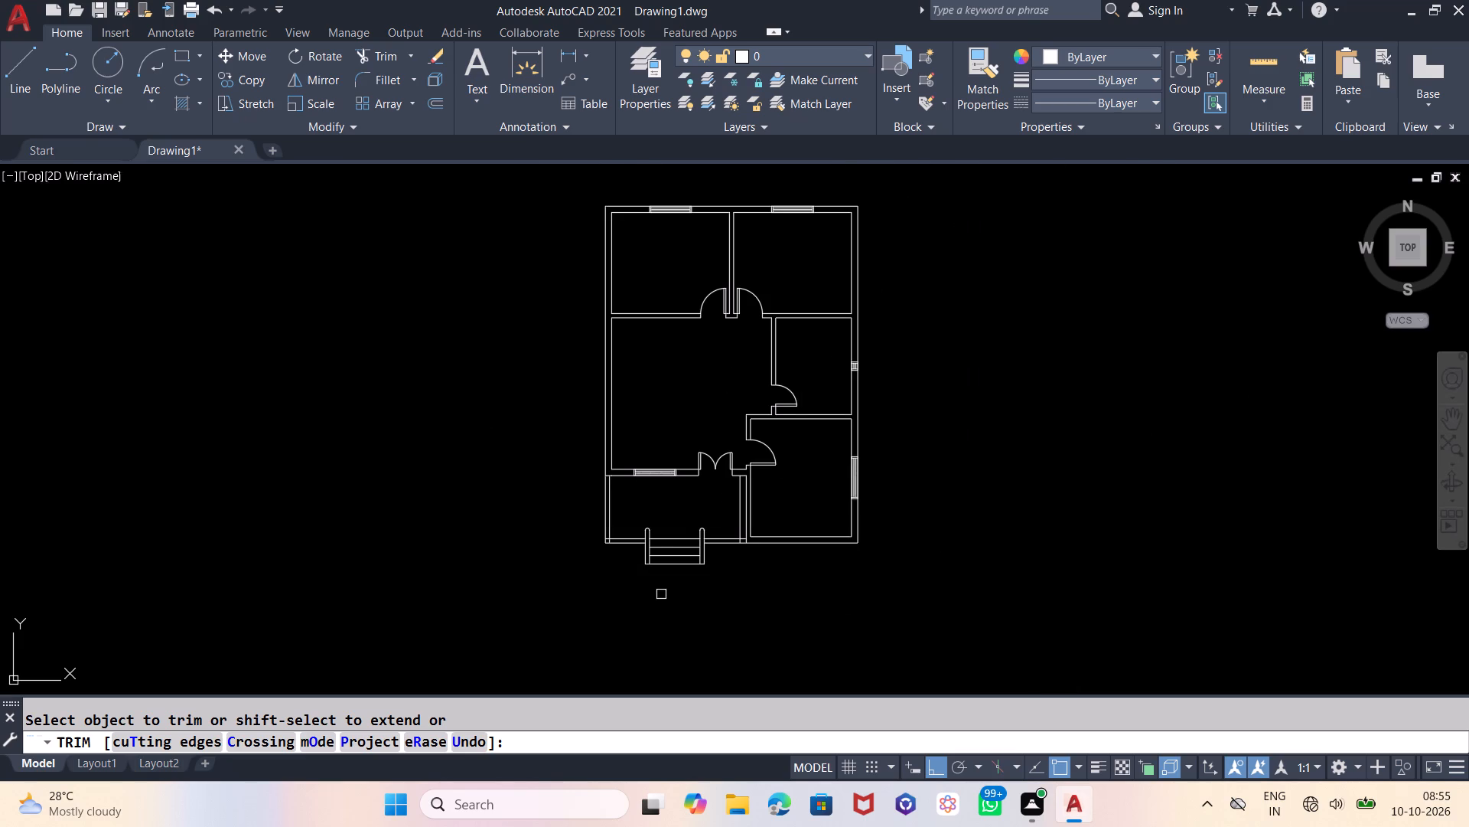
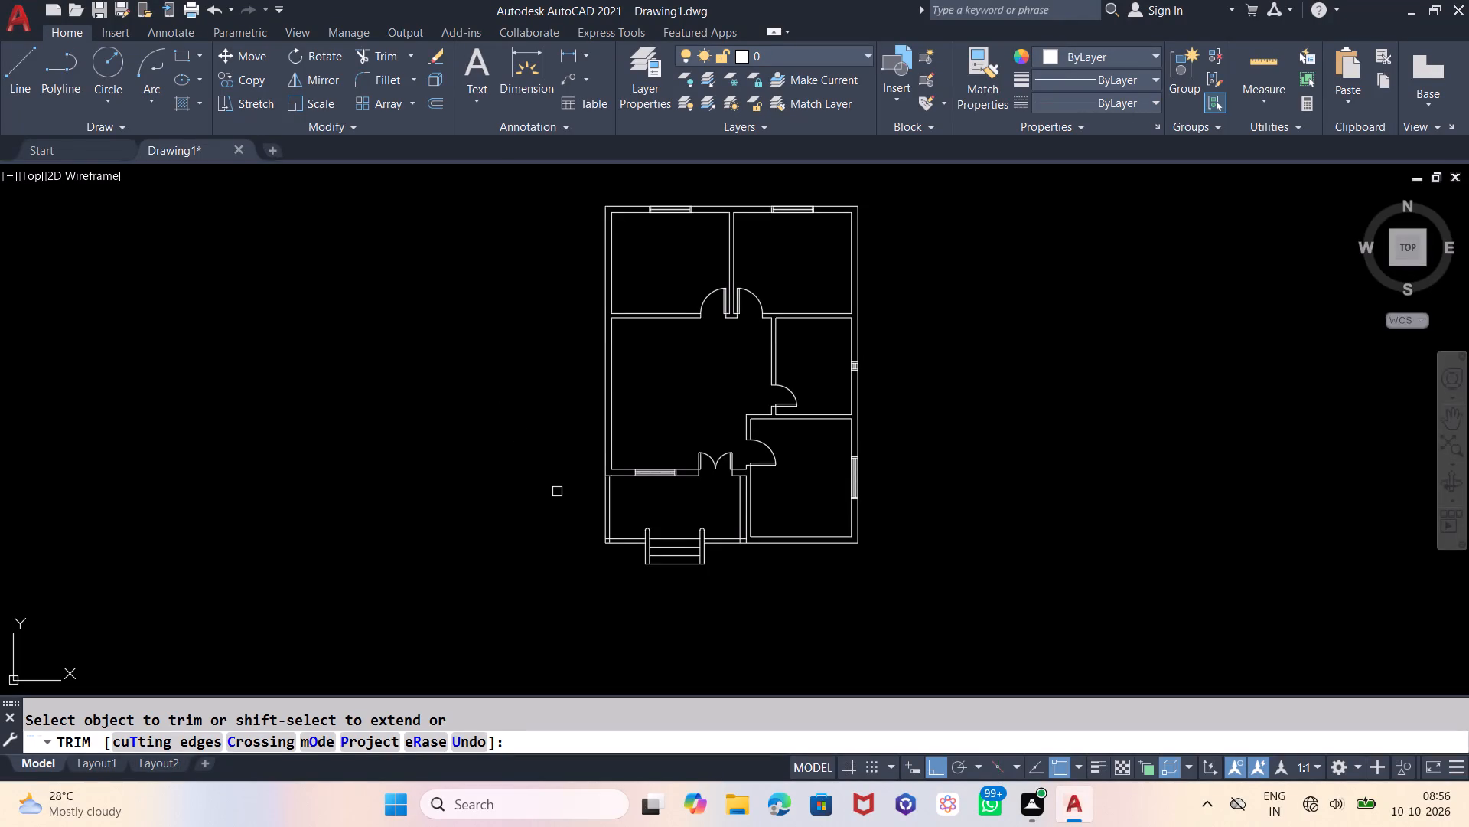
Insert the Sink-double 36 in, Sink-single 30 in and Range-Oven 30 in top-view blocks from DesignCenter's Kitchens.dwg east of the plan.
key(Escape)
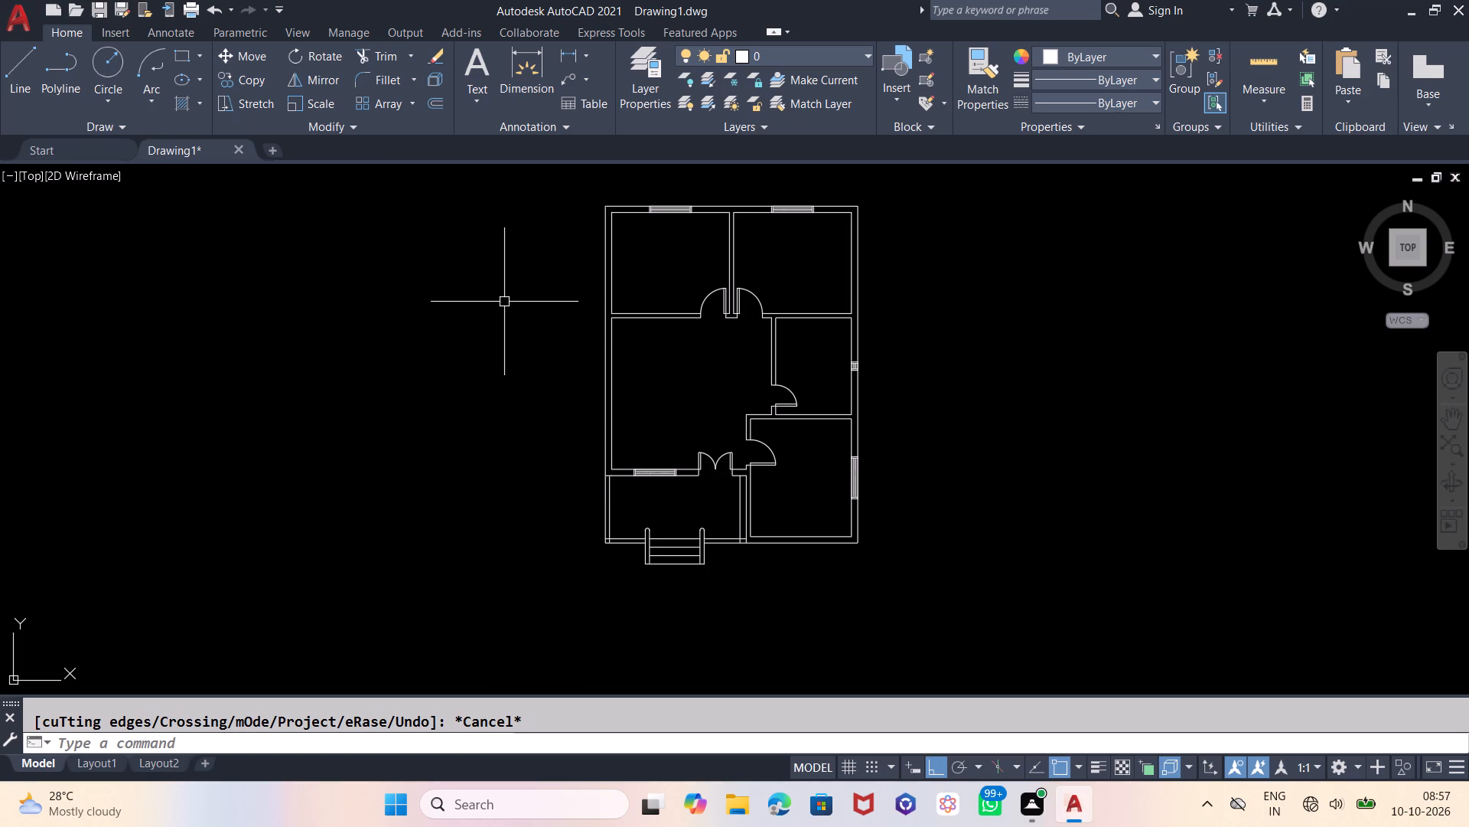
text(dc)
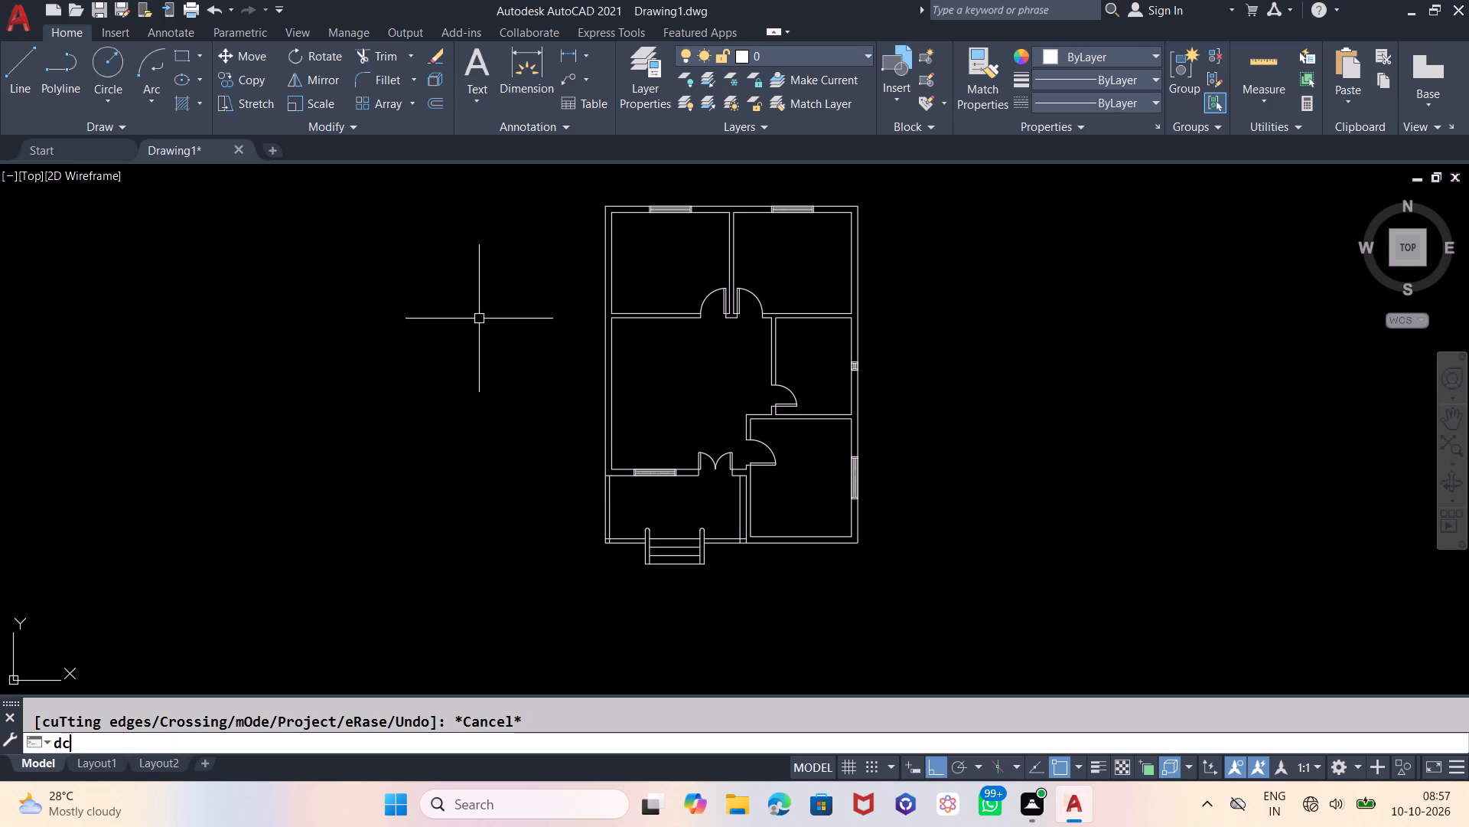
key(Return)
click(522, 245)
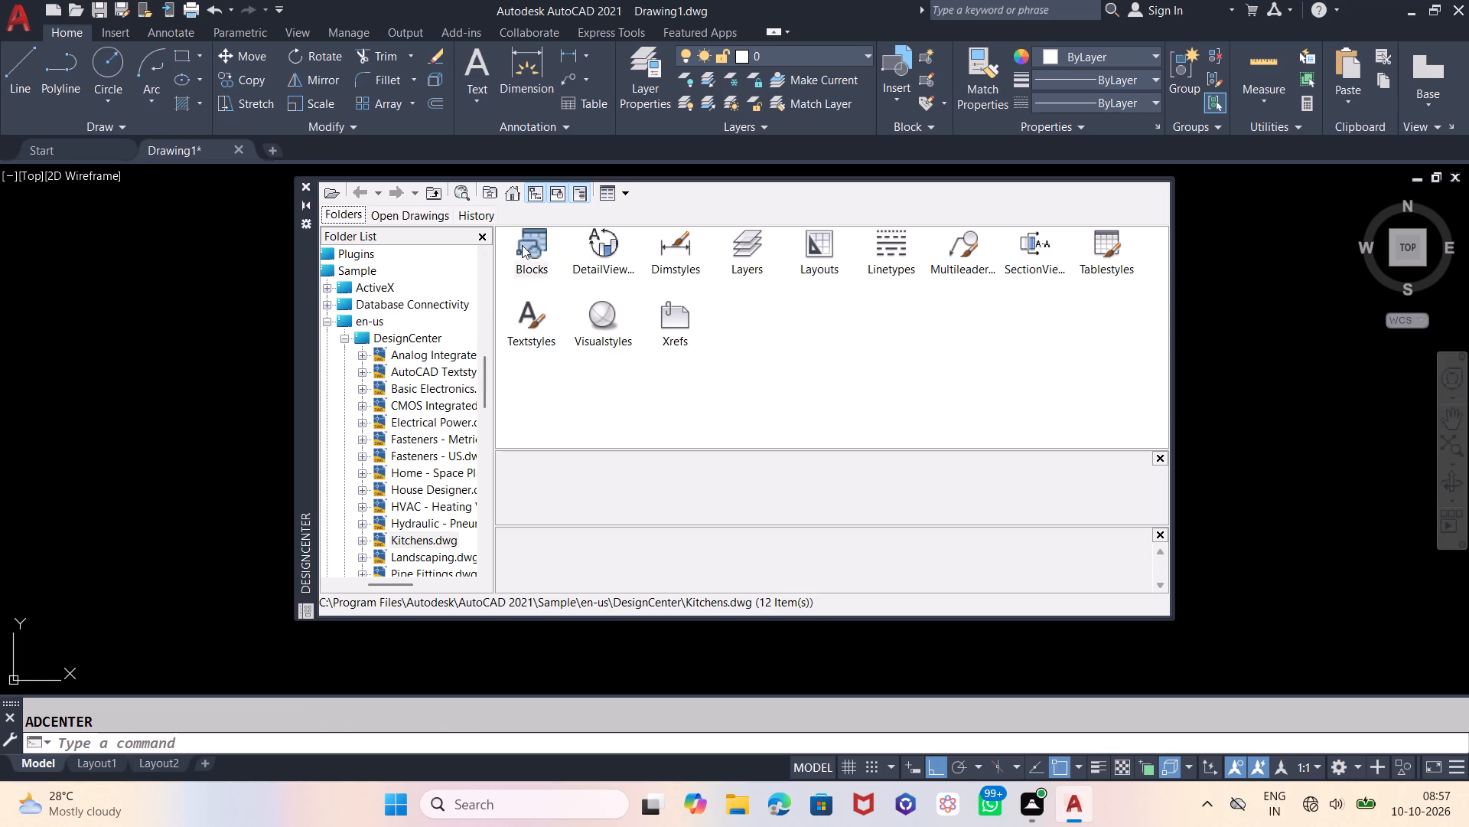
click(522, 245)
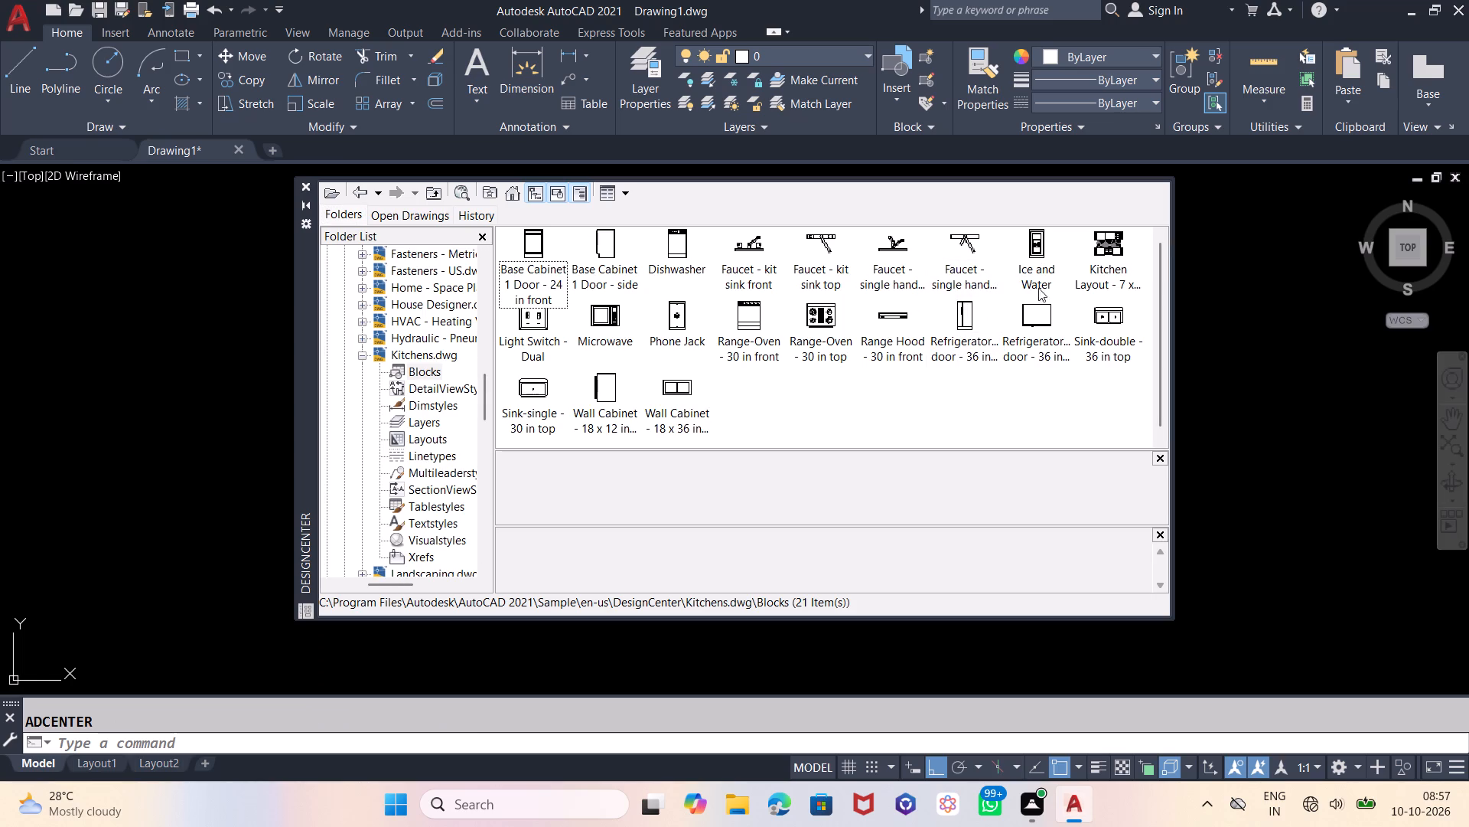
drag(1113, 313, 1243, 387)
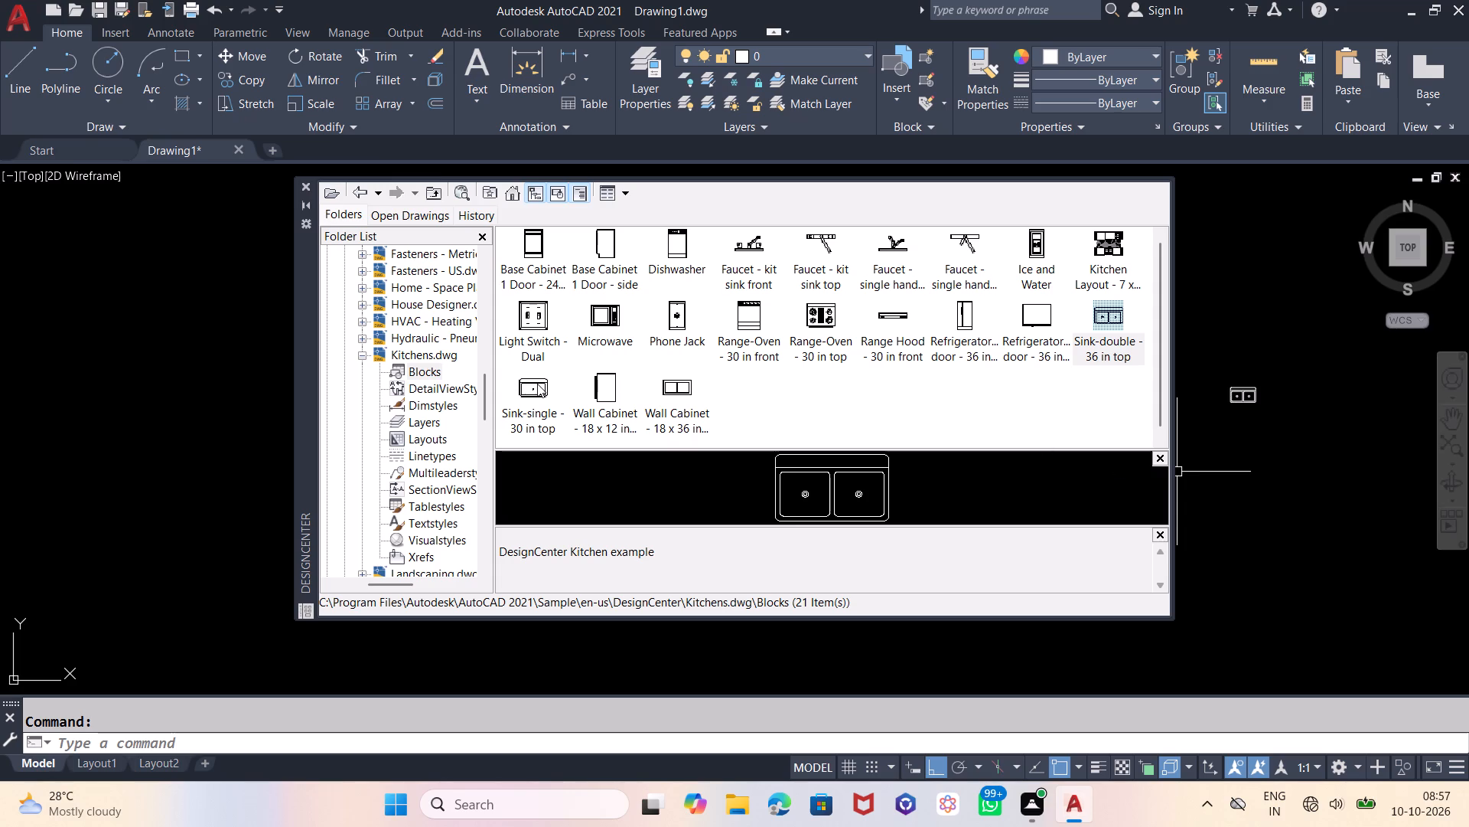
drag(537, 384, 1291, 494)
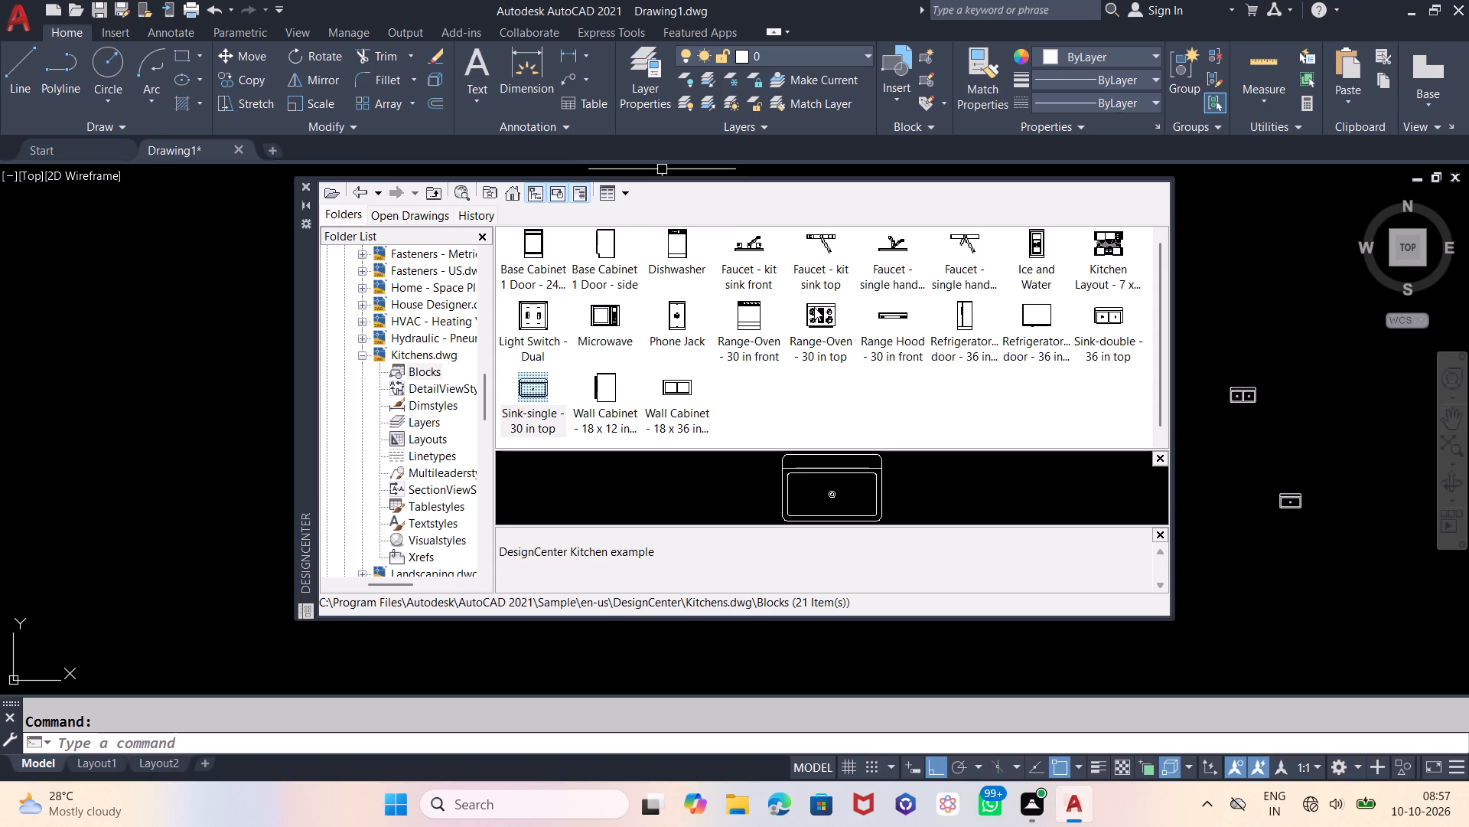
drag(814, 307, 1240, 312)
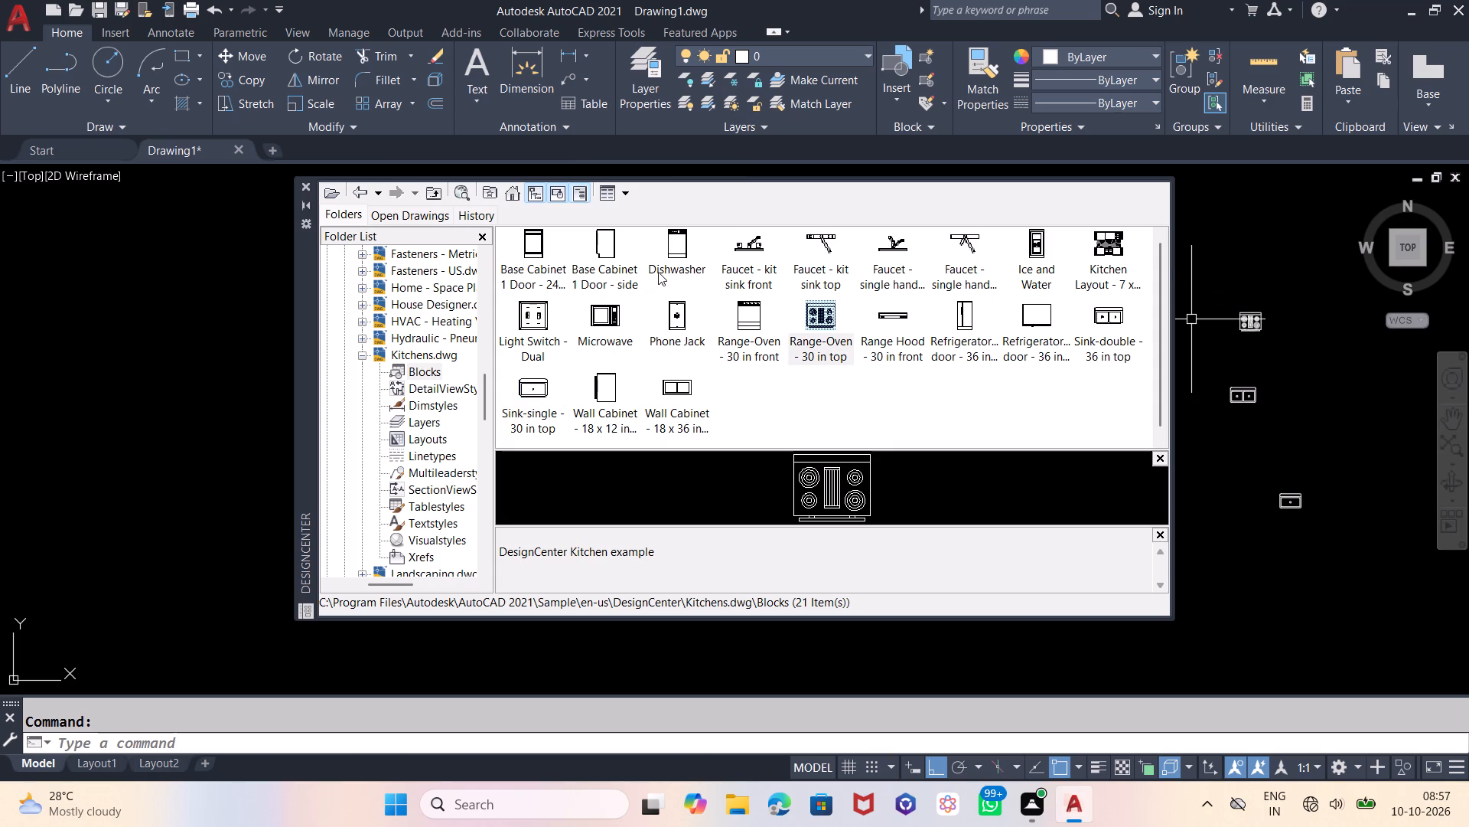
Insert the Bed - Queen and Dining Set - 36 x 72 in. blocks from Home - Space Planner.dwg west of the plan.
click(370, 189)
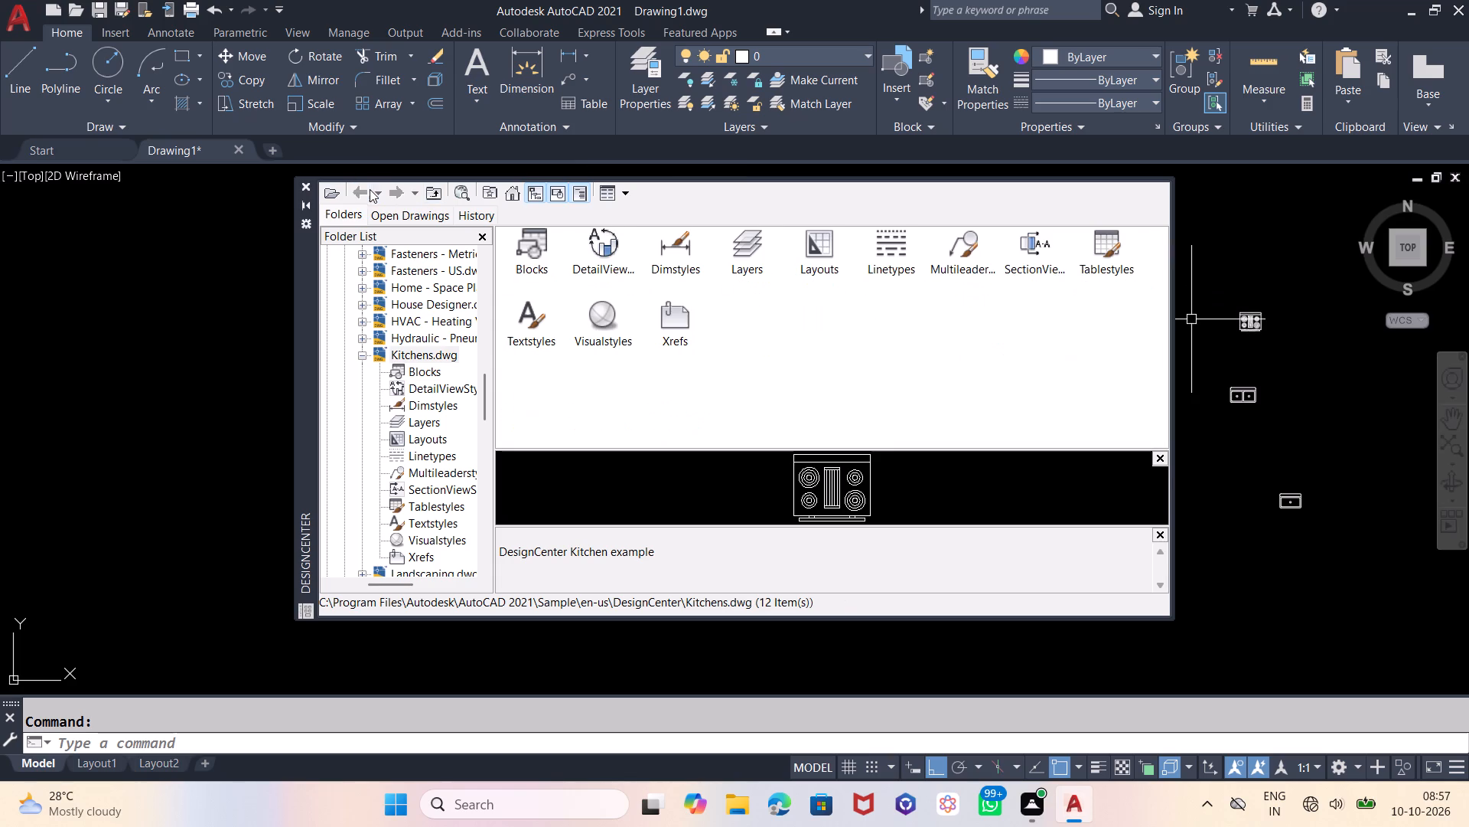
click(364, 189)
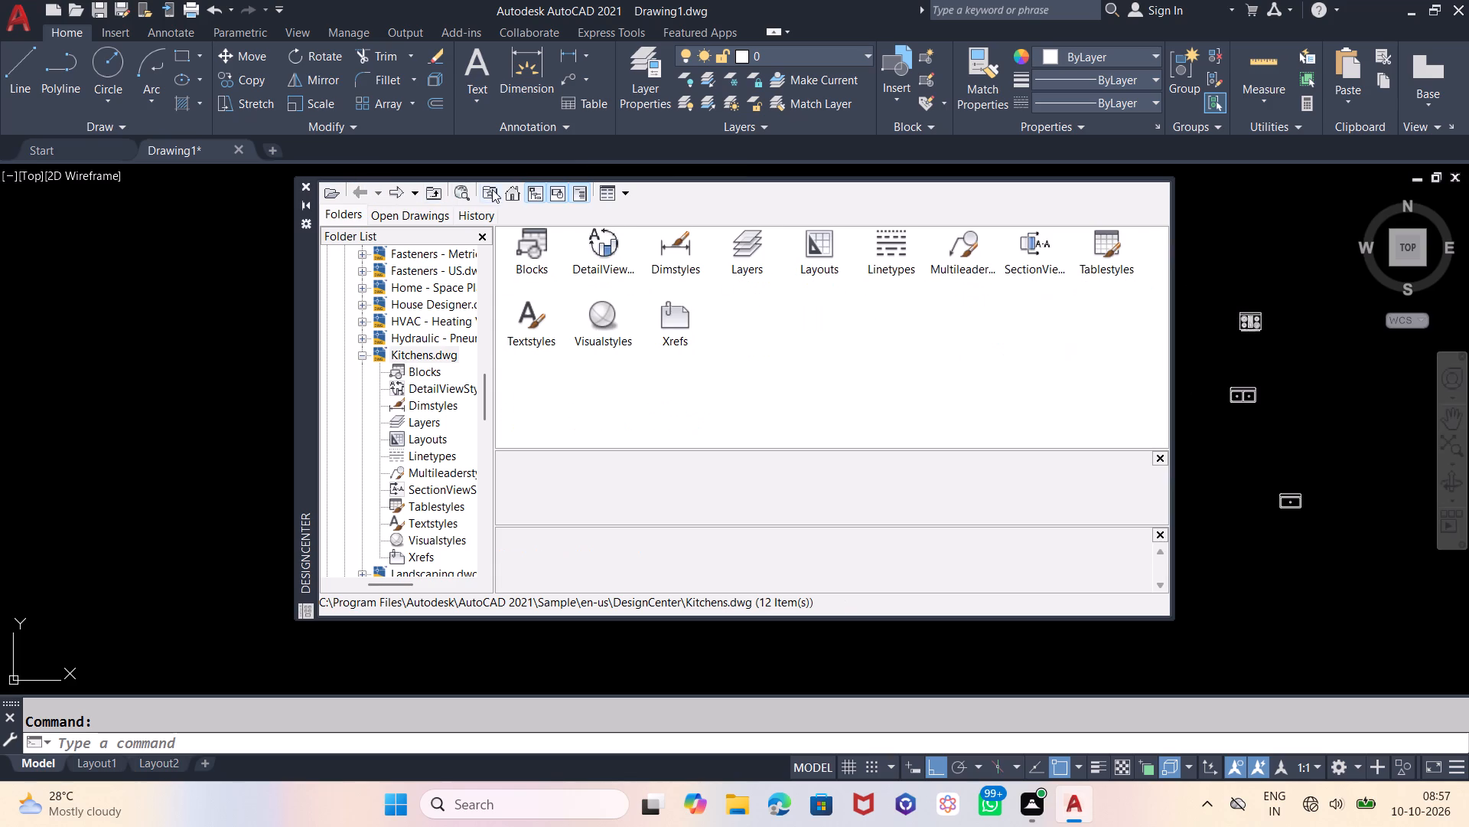
click(517, 185)
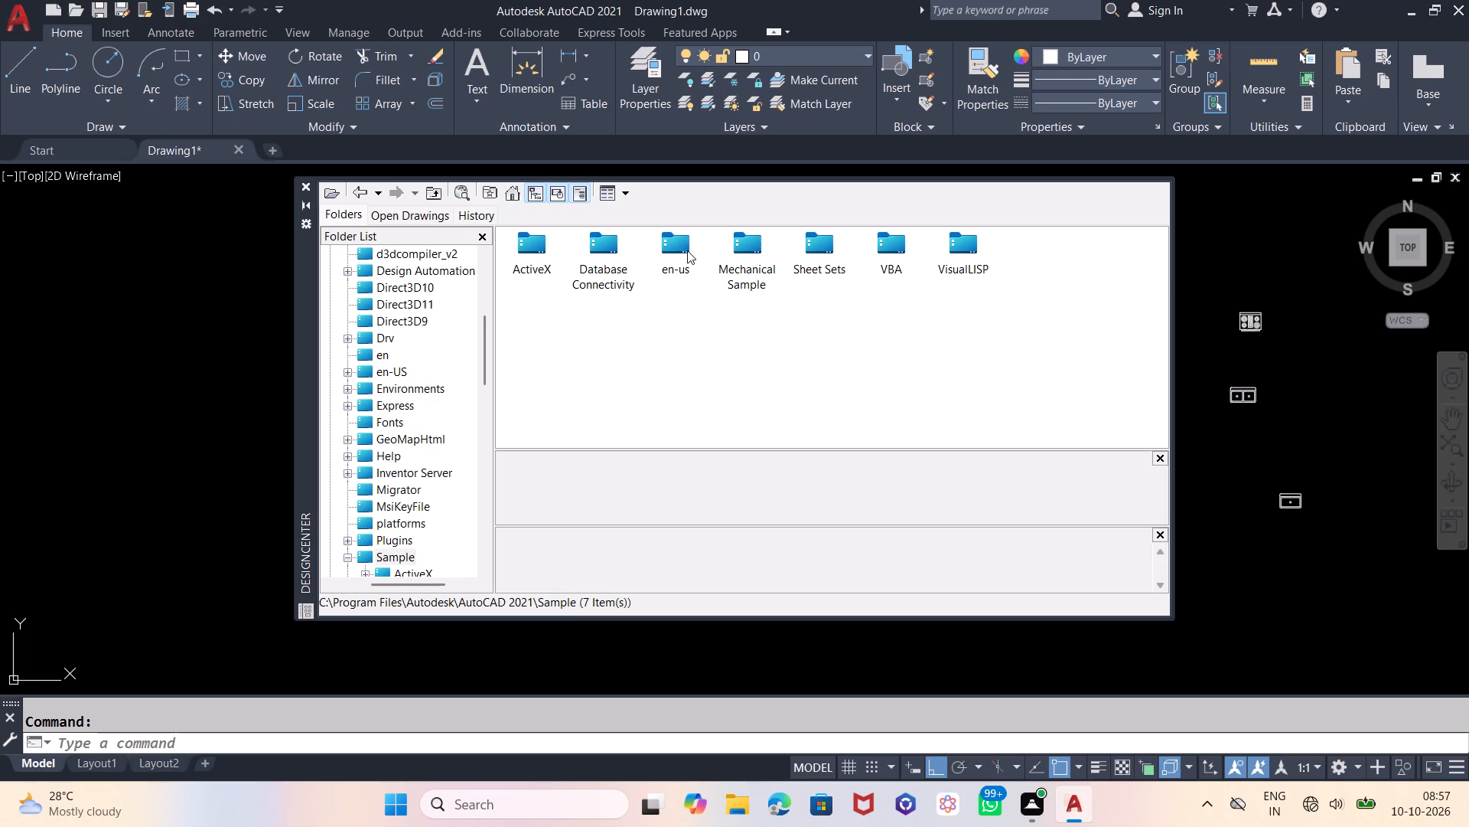
double_click(687, 250)
click(525, 242)
click(525, 242)
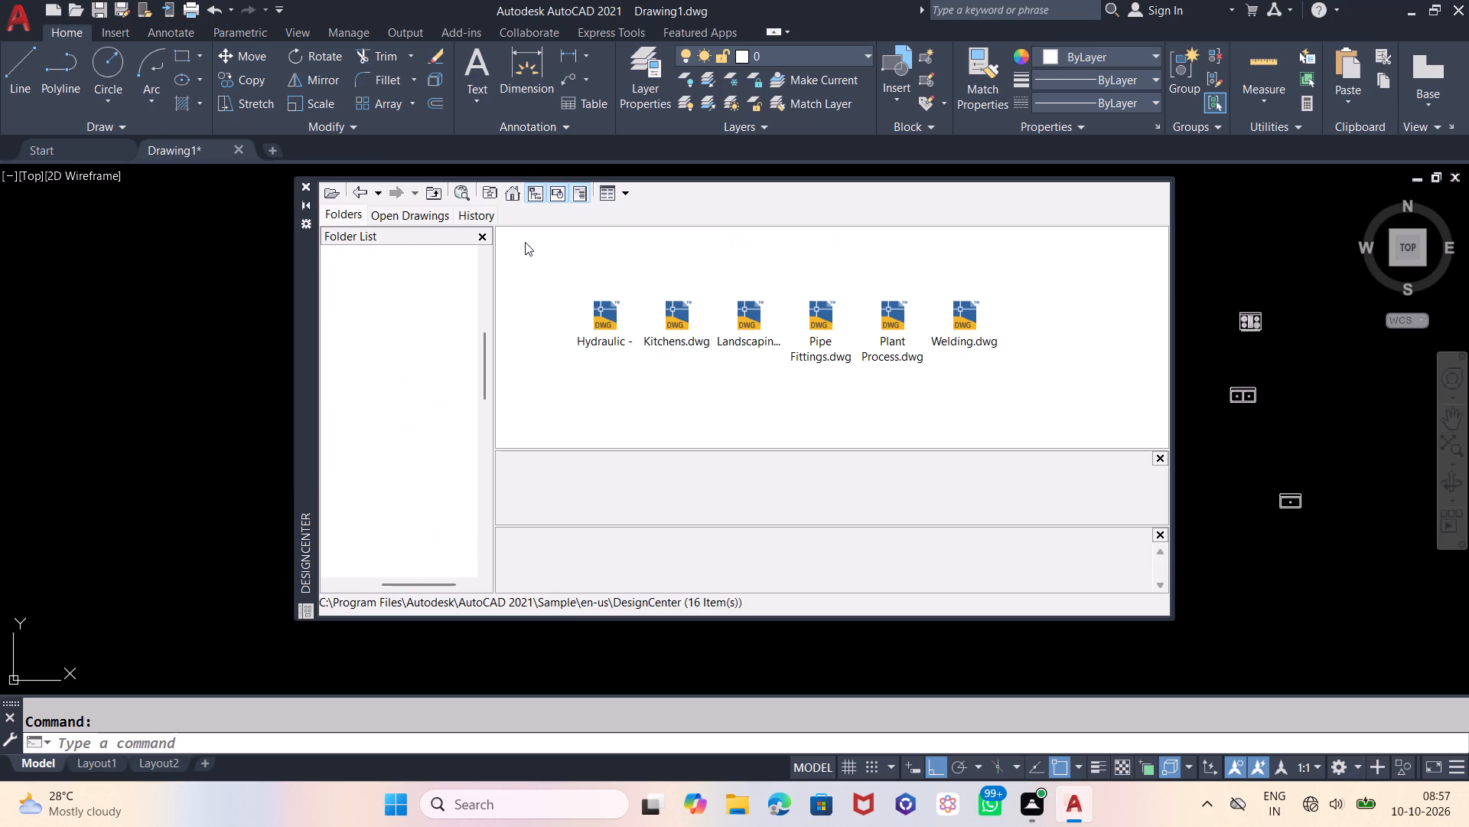
double_click(1028, 245)
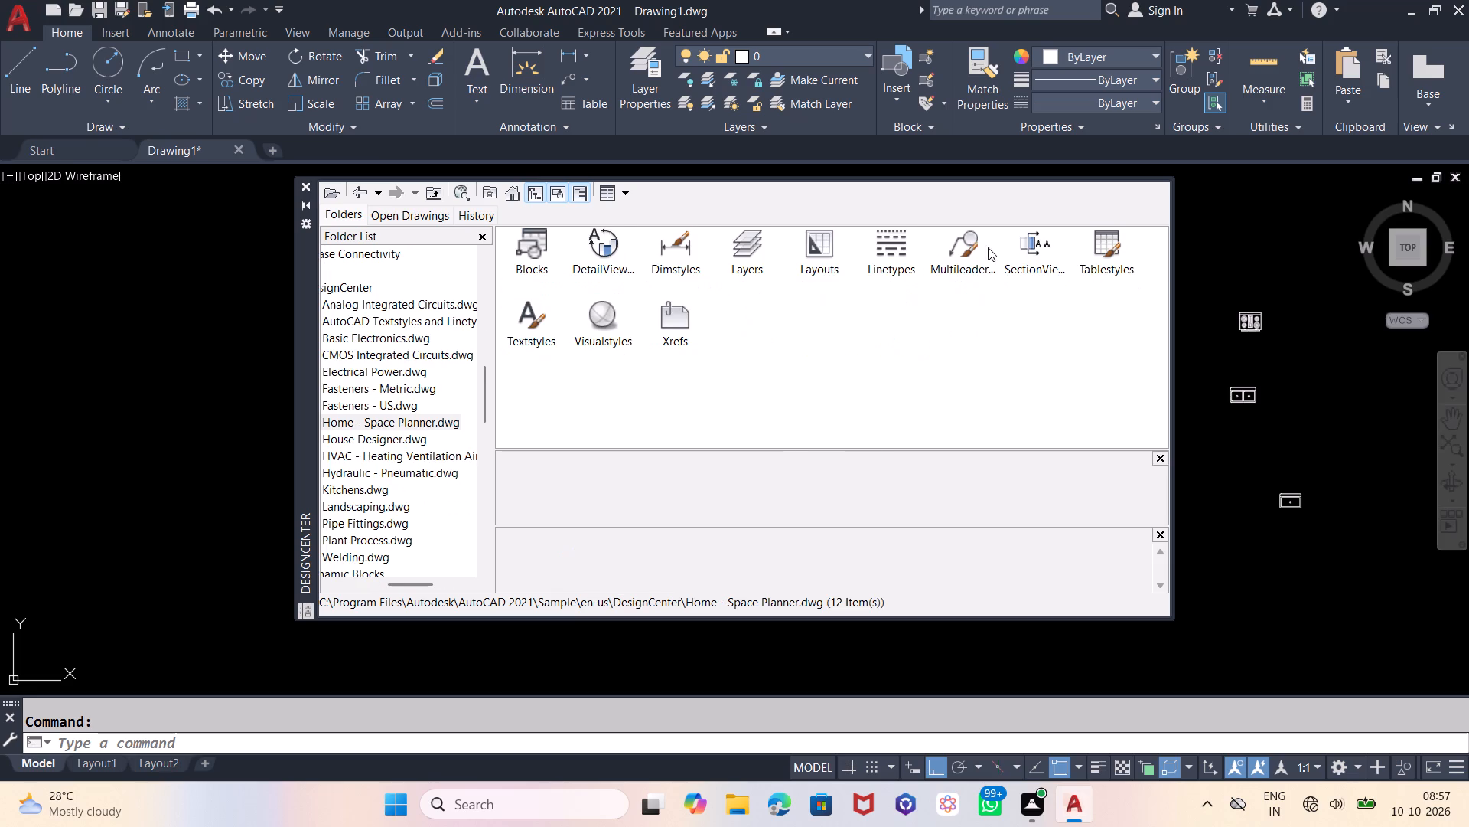
double_click(547, 231)
drag(529, 237, 70, 255)
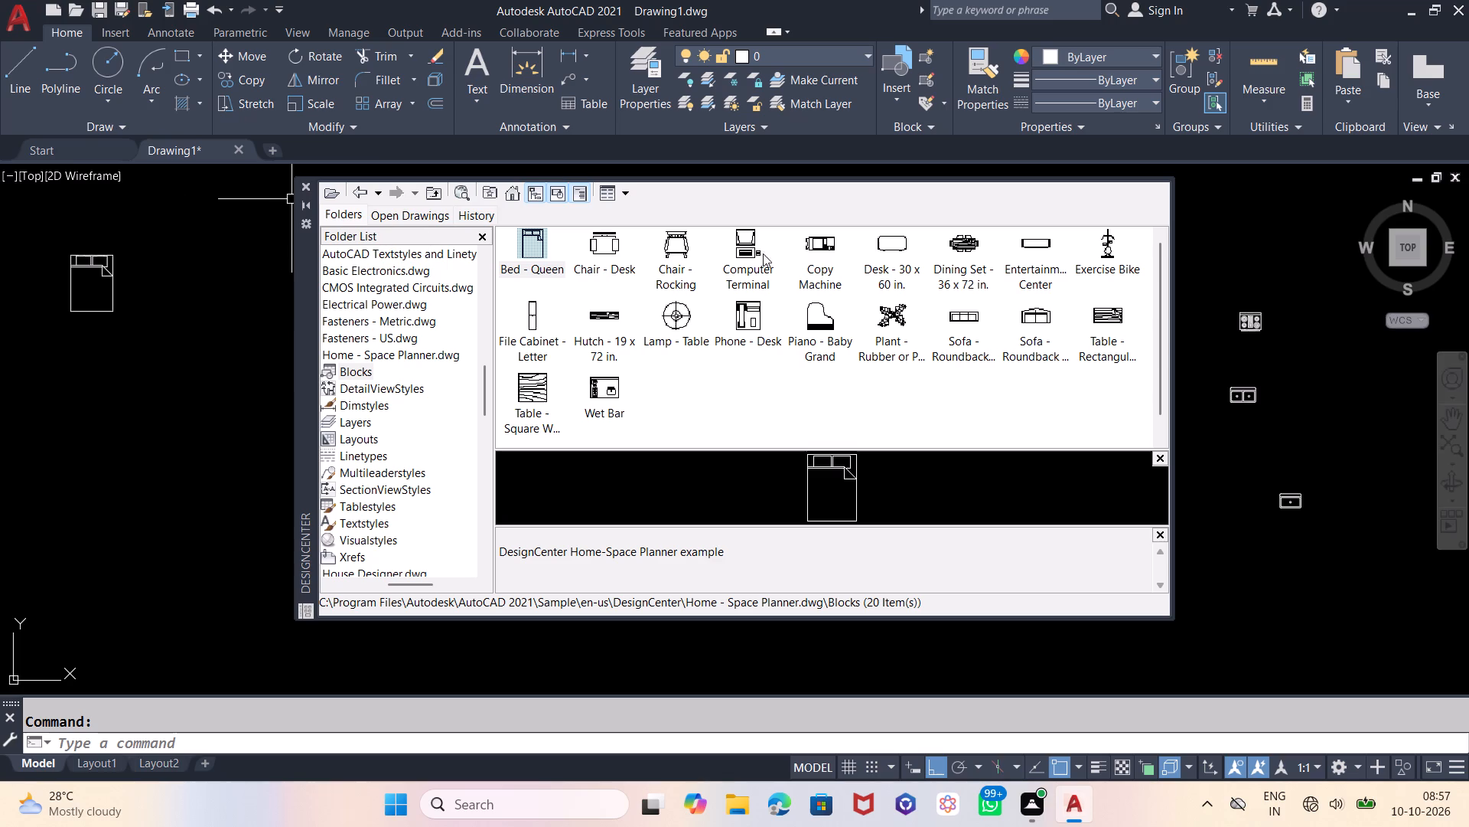
drag(955, 245, 194, 300)
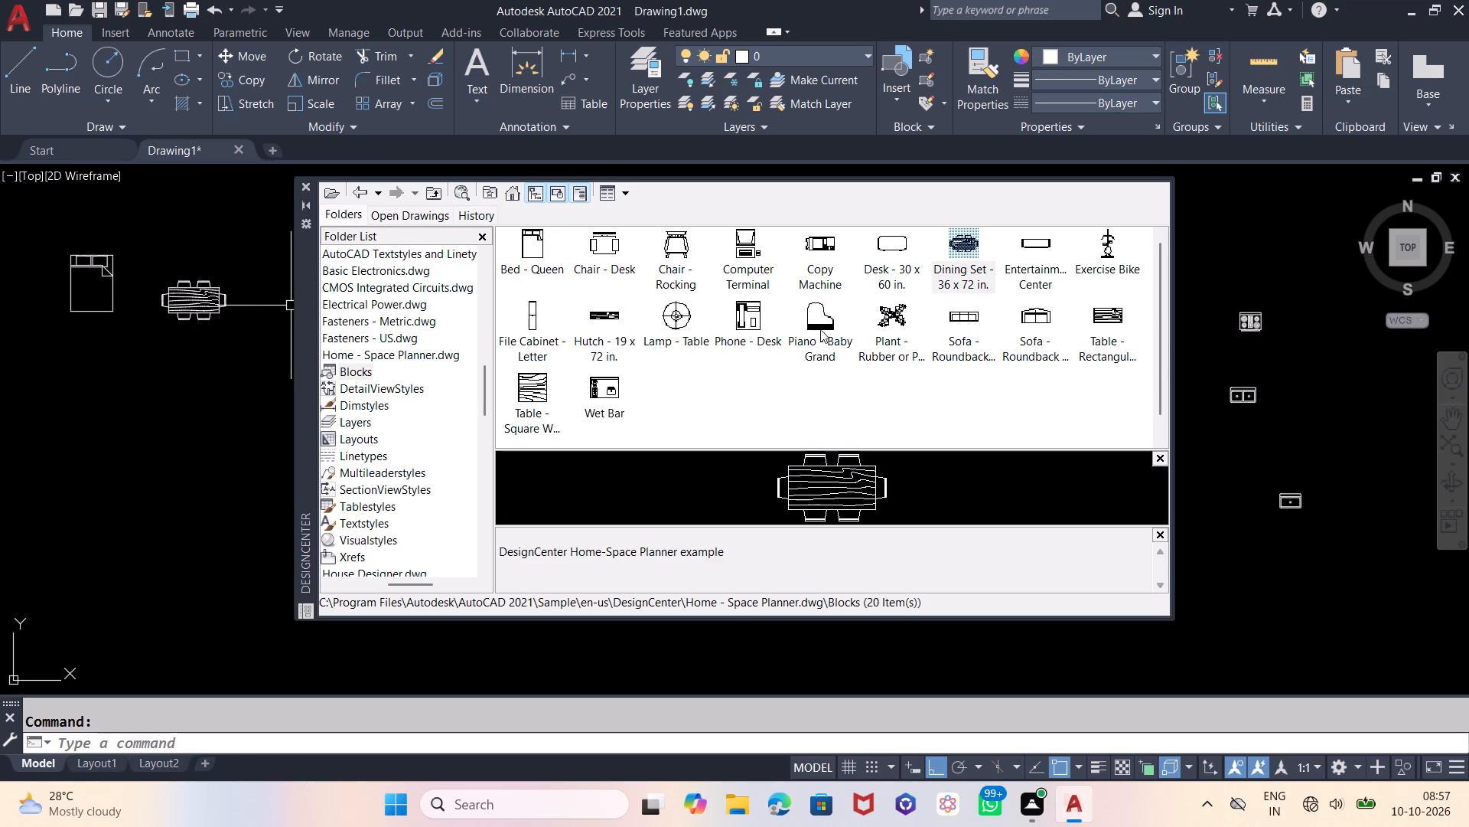
Insert the Toilet - top block from House Designer.dwg east of the plan and close DesignCenter.
click(363, 188)
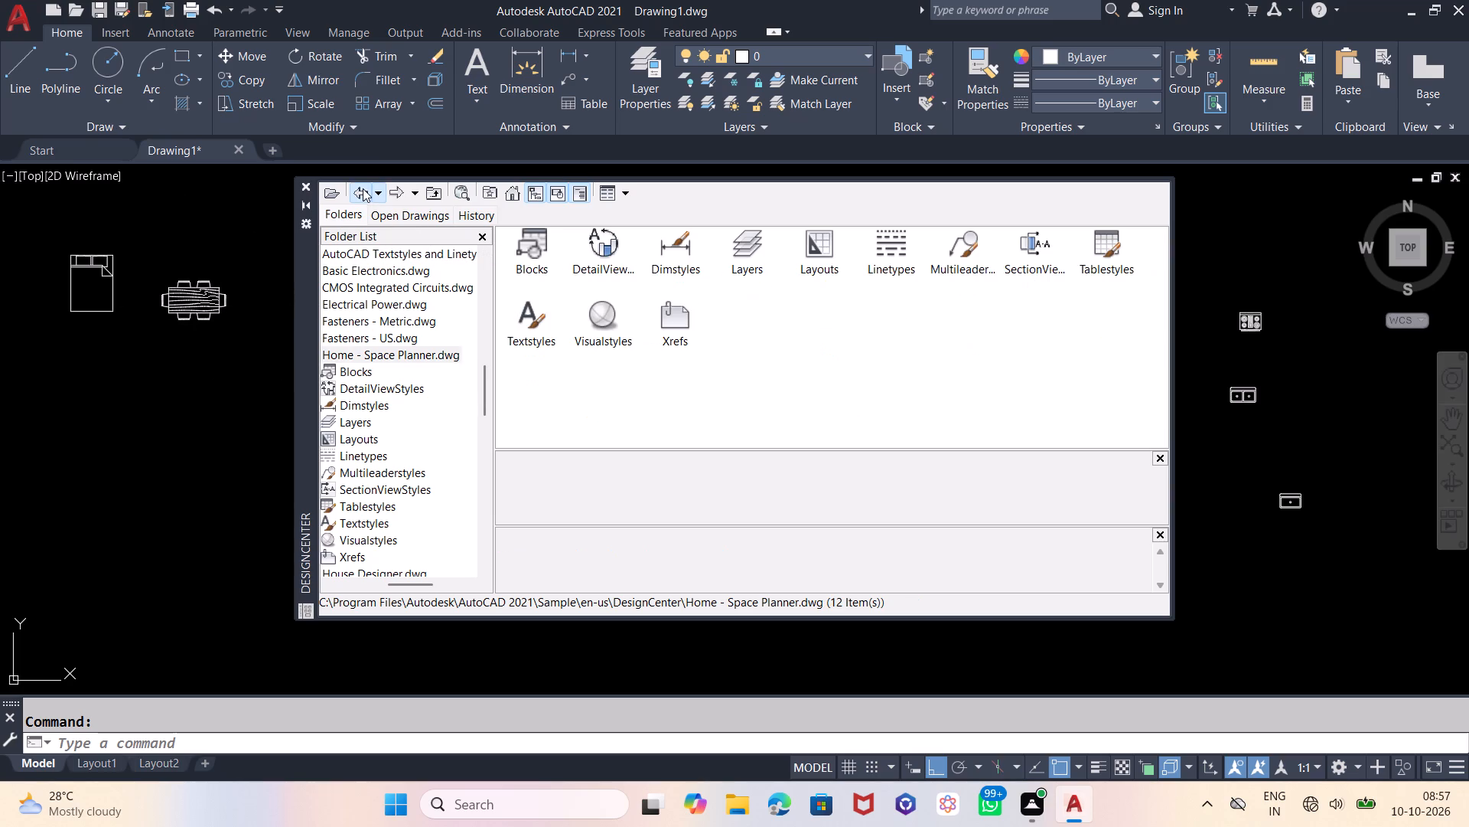
click(363, 188)
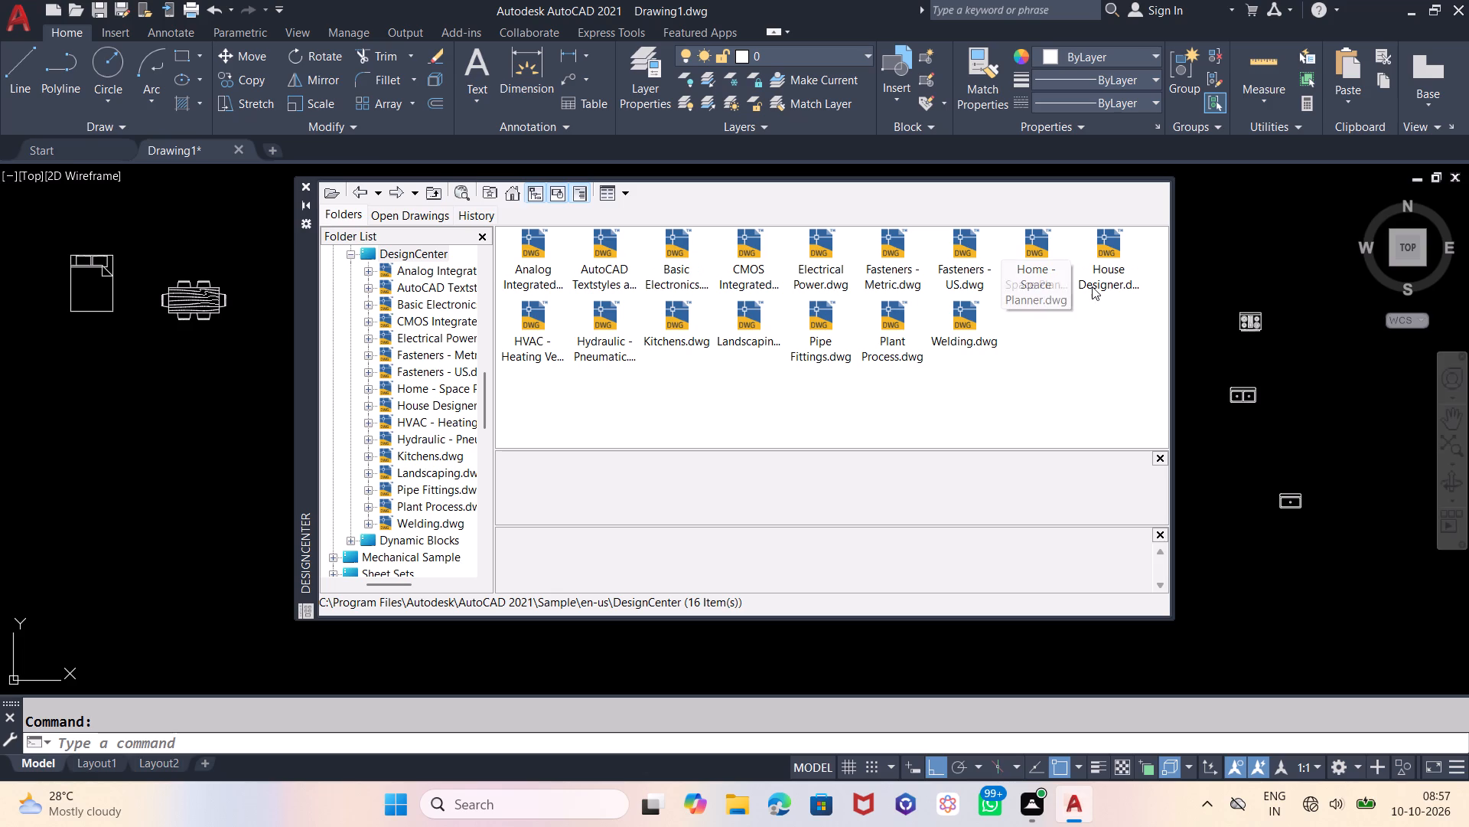
double_click(1114, 250)
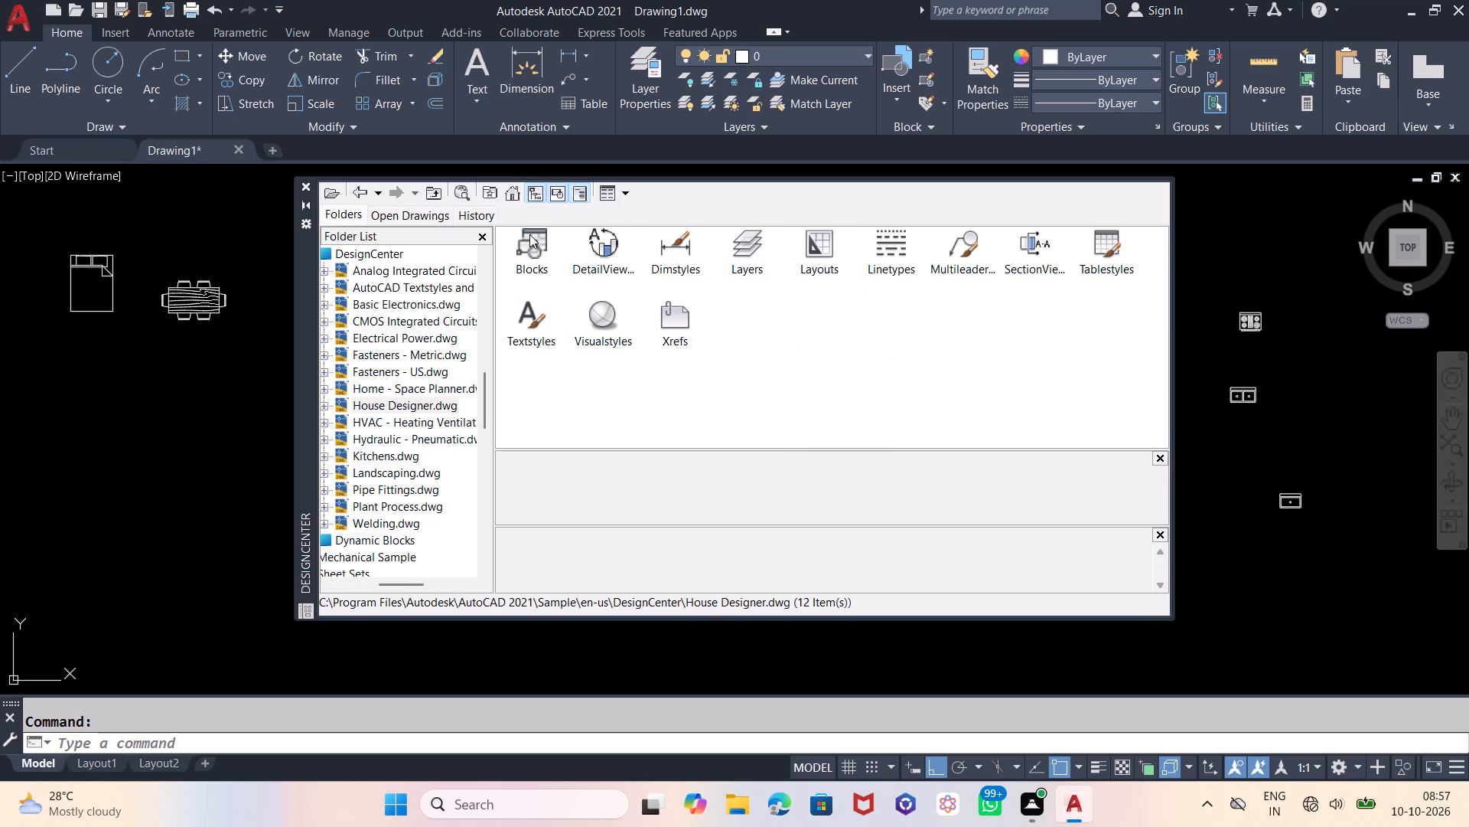
double_click(529, 234)
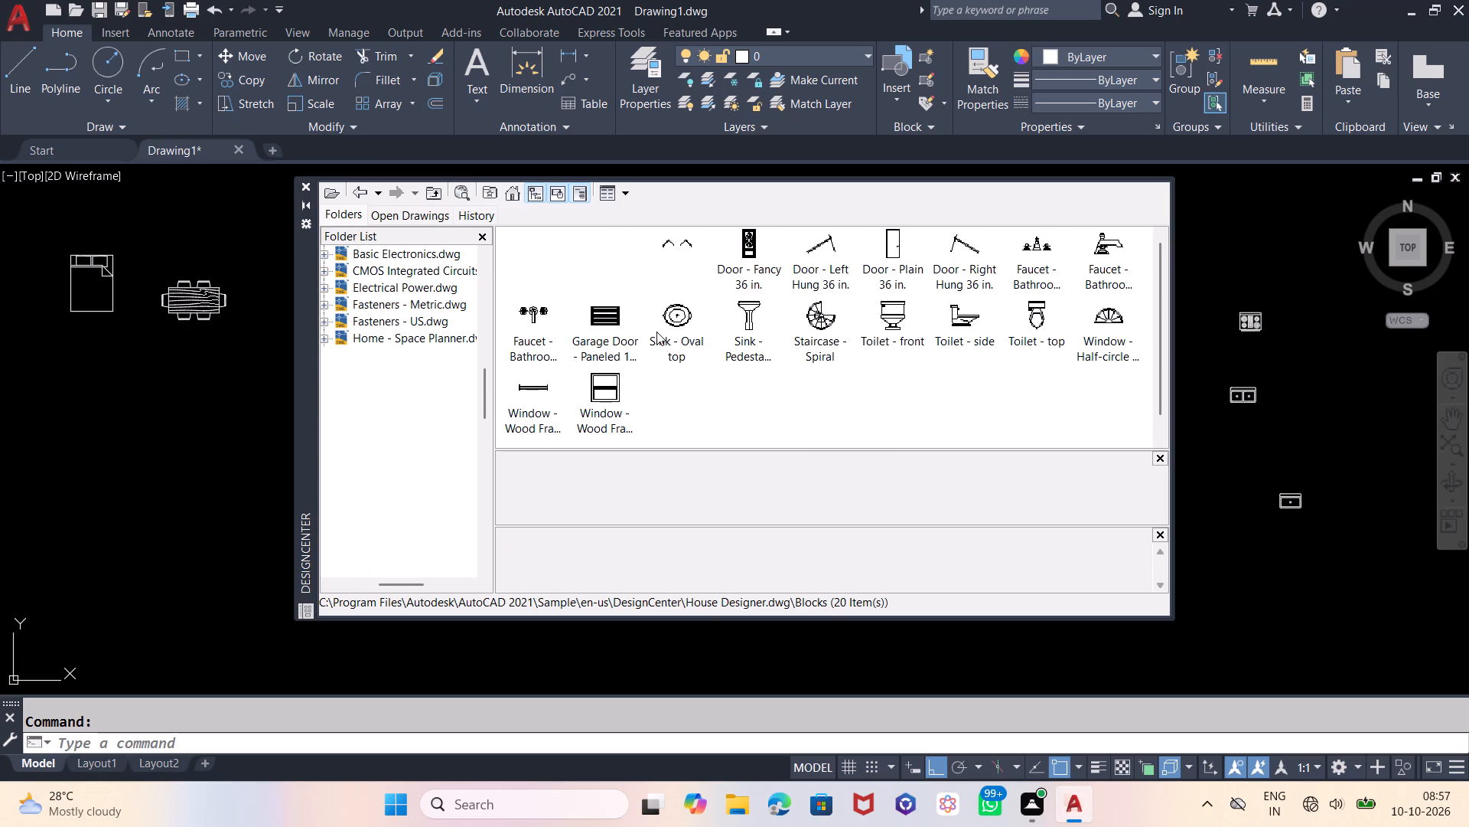
drag(1037, 312, 1305, 353)
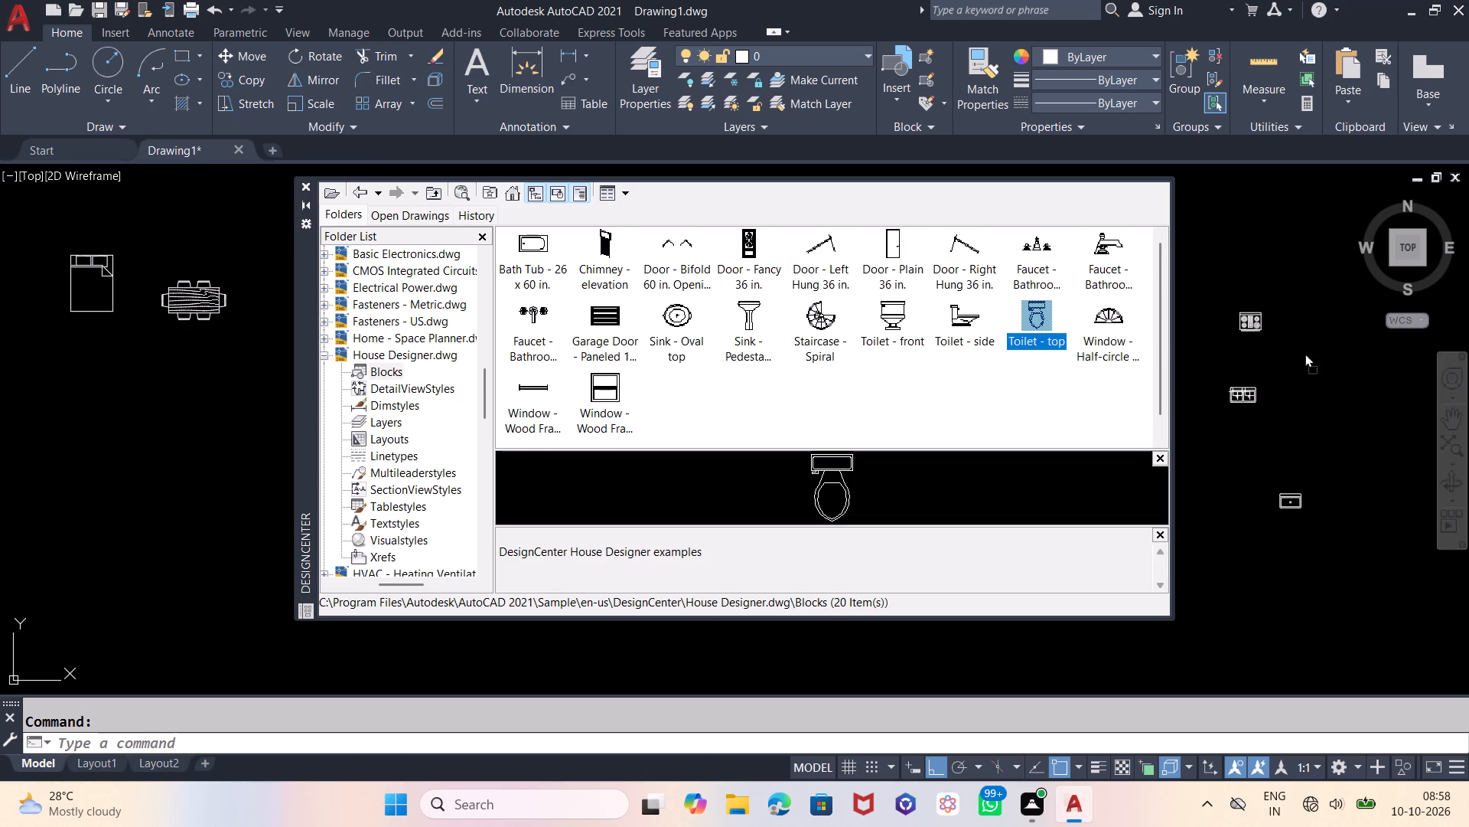
drag(1305, 353, 1309, 263)
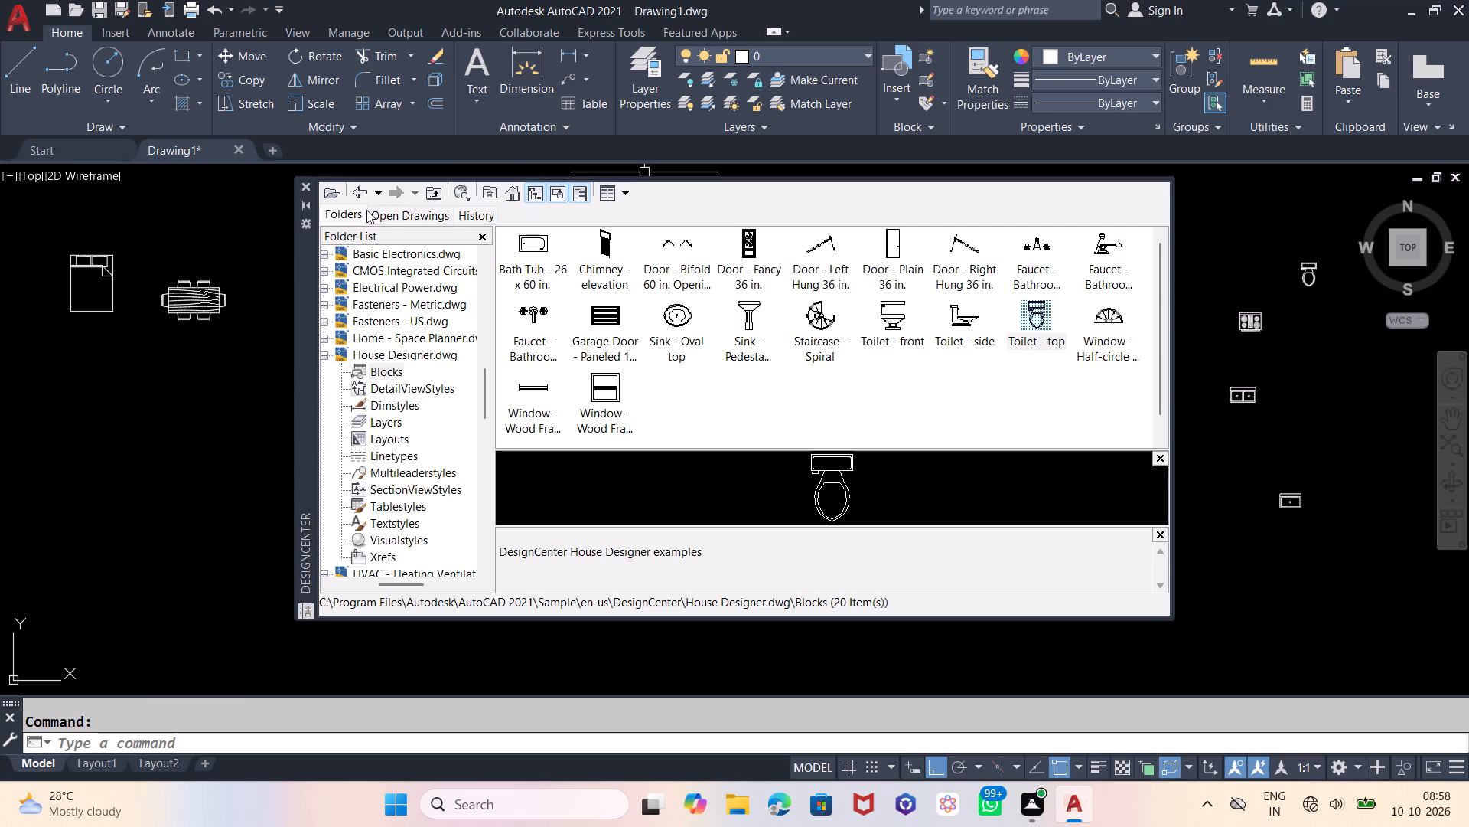
click(308, 184)
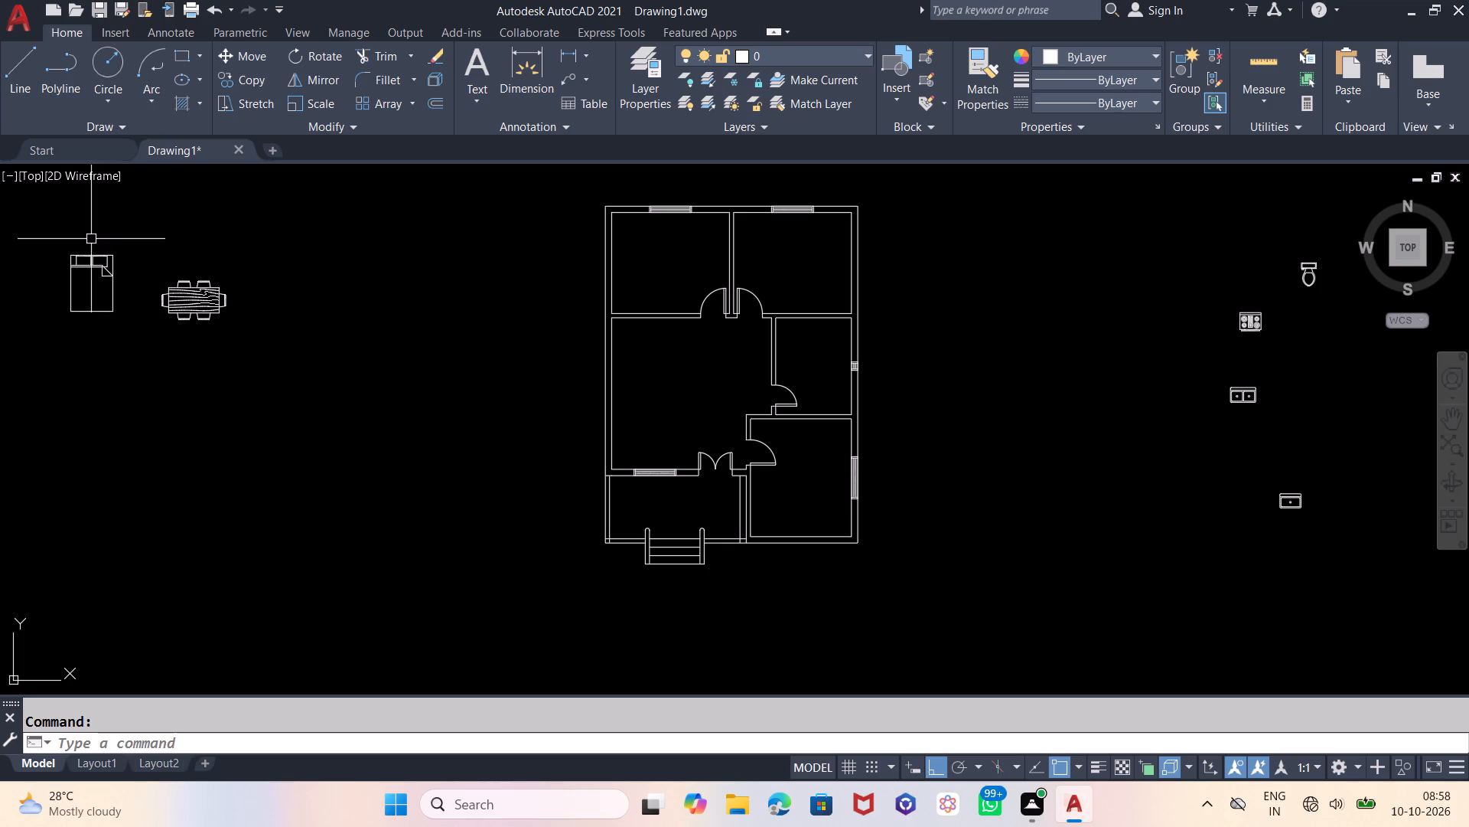
Copy the queen bed about 38'-3" horizontally east, into the space between the dining set and the plan.
click(120, 241)
click(44, 351)
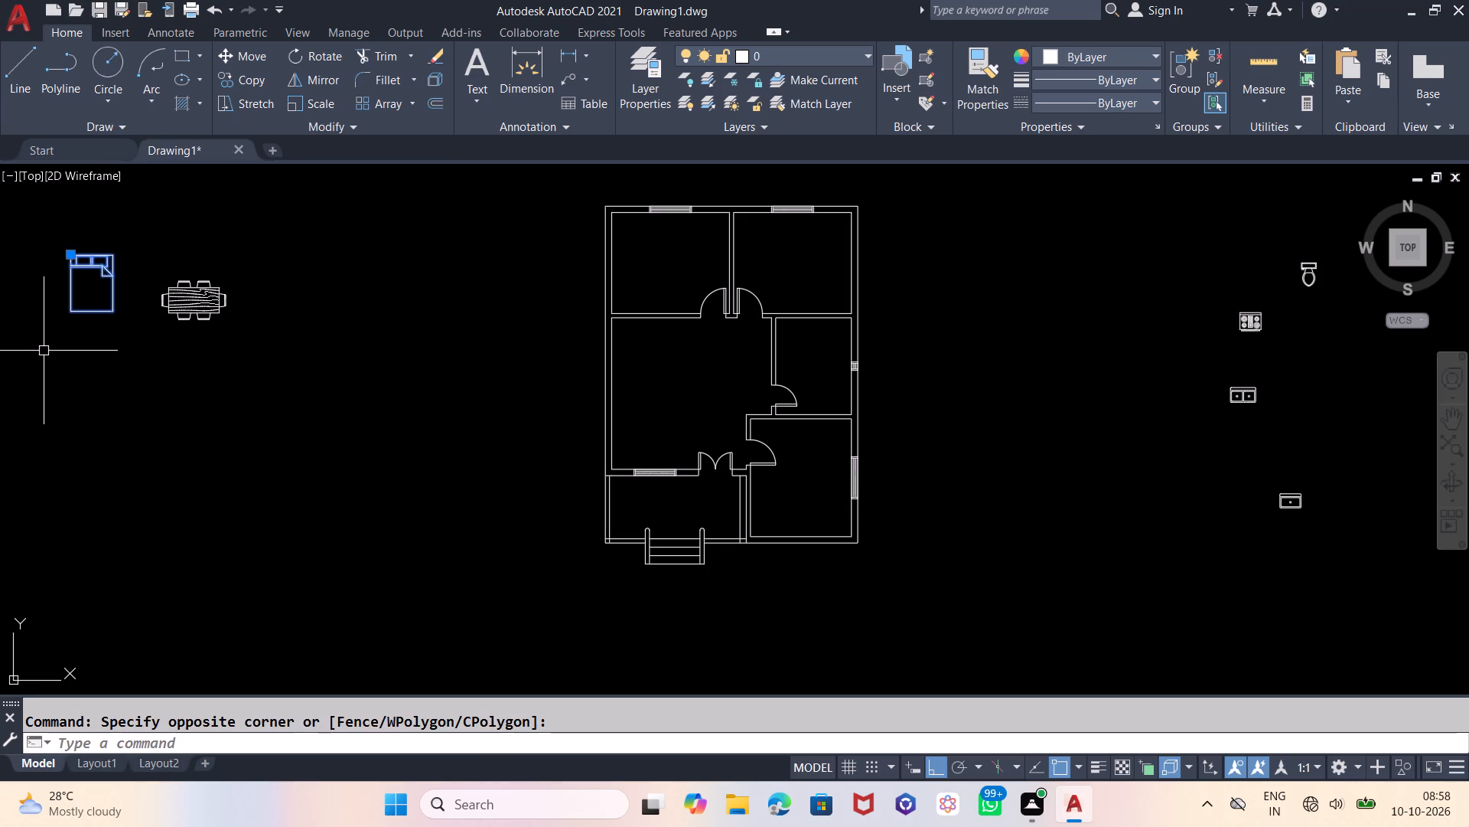
text(co)
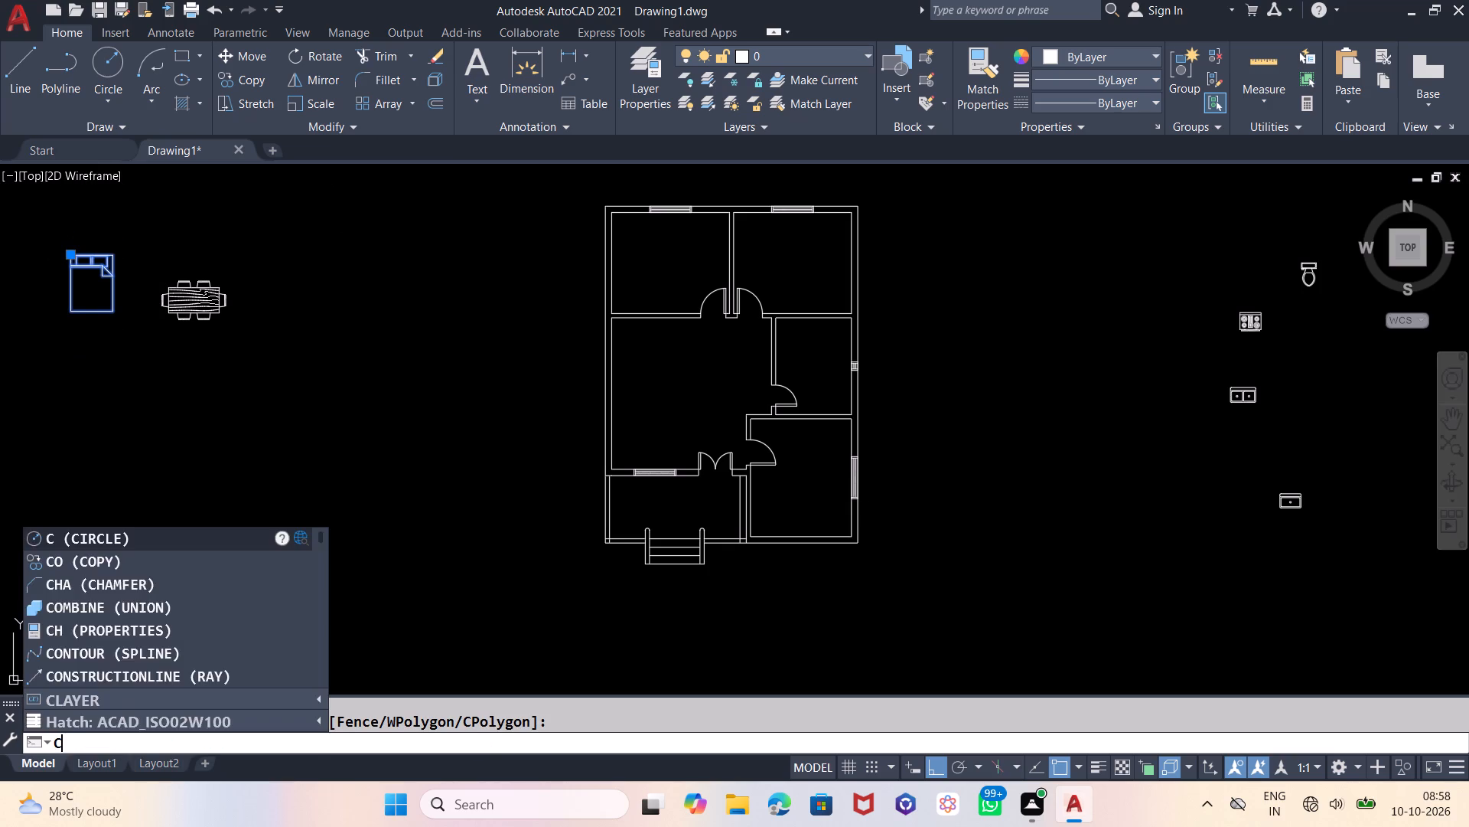
key(Return)
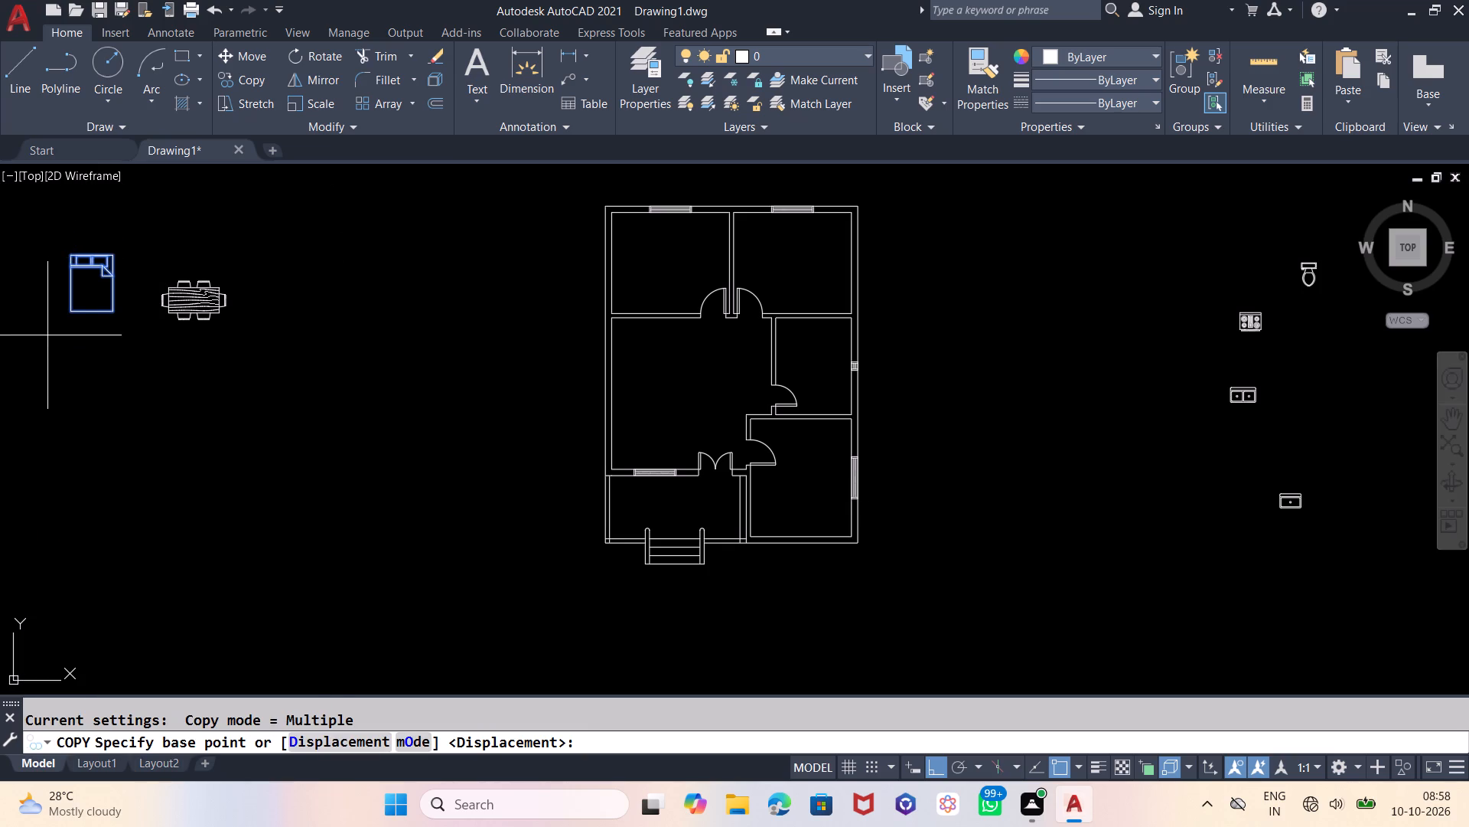
click(47, 335)
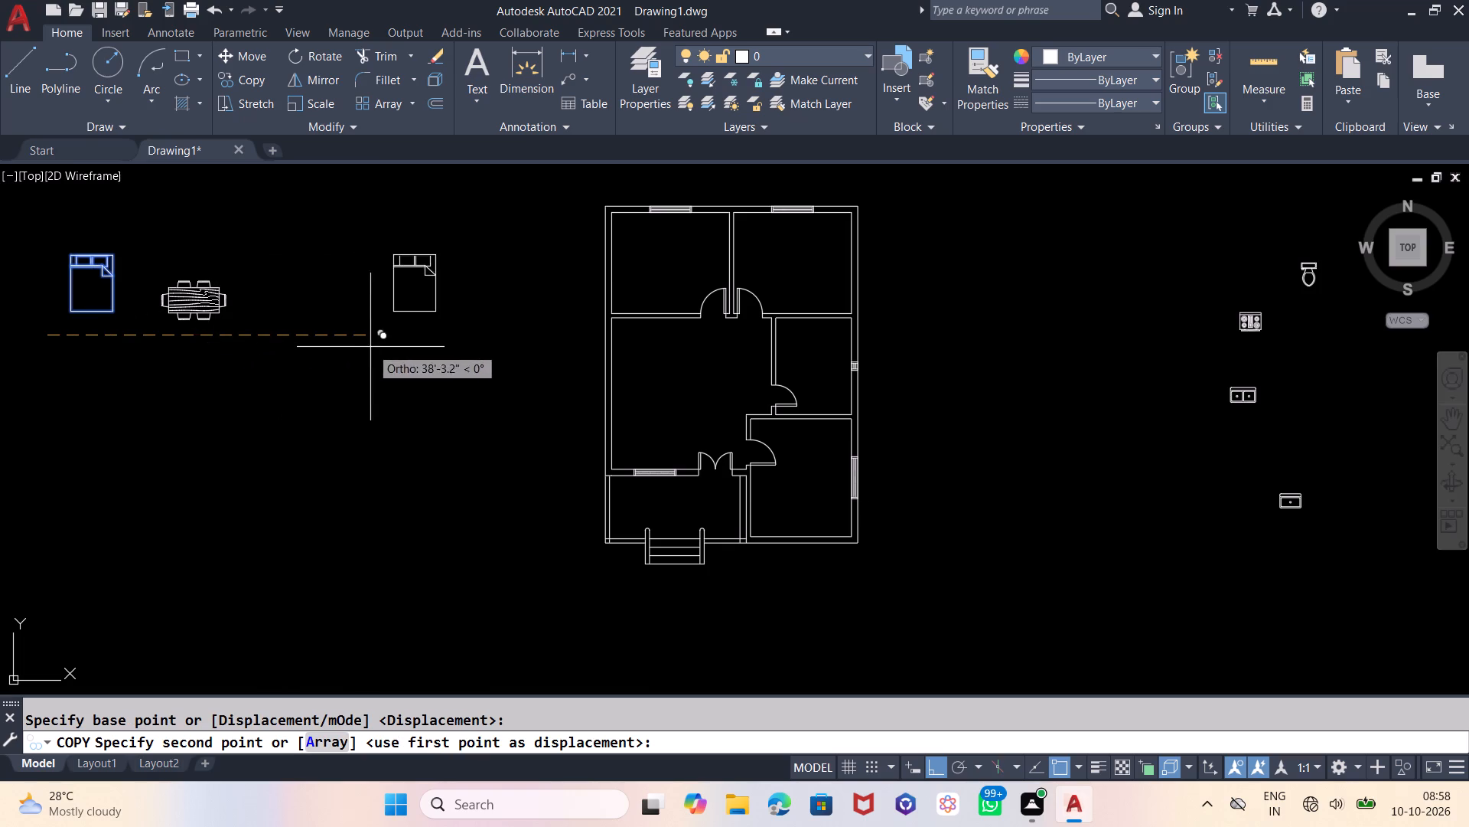
click(370, 347)
key(Escape)
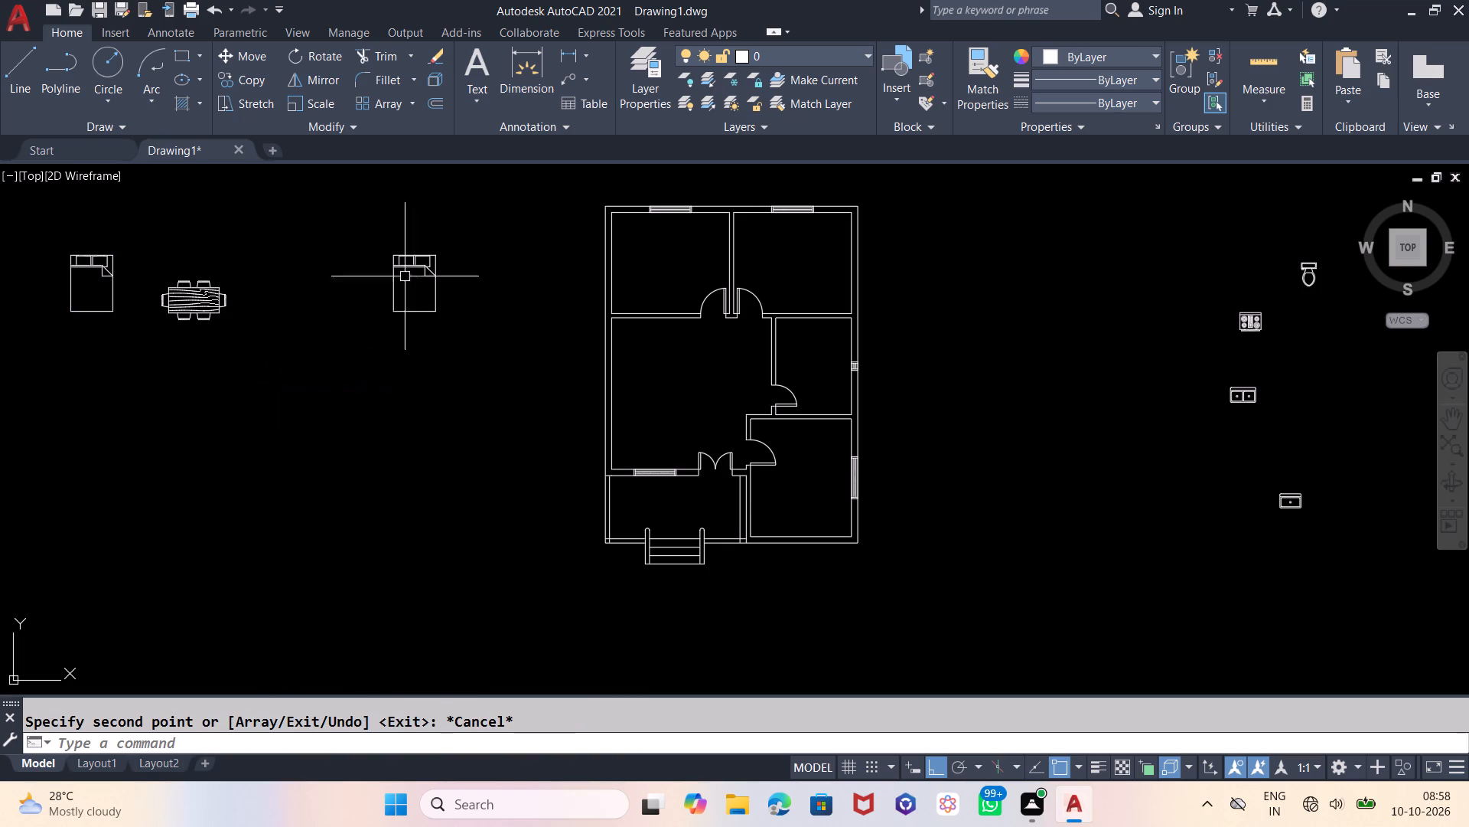
Rotate the copied queen bed 90° counterclockwise so its pillows are on the west side.
click(450, 239)
click(360, 351)
text(ro)
key(Return)
click(360, 351)
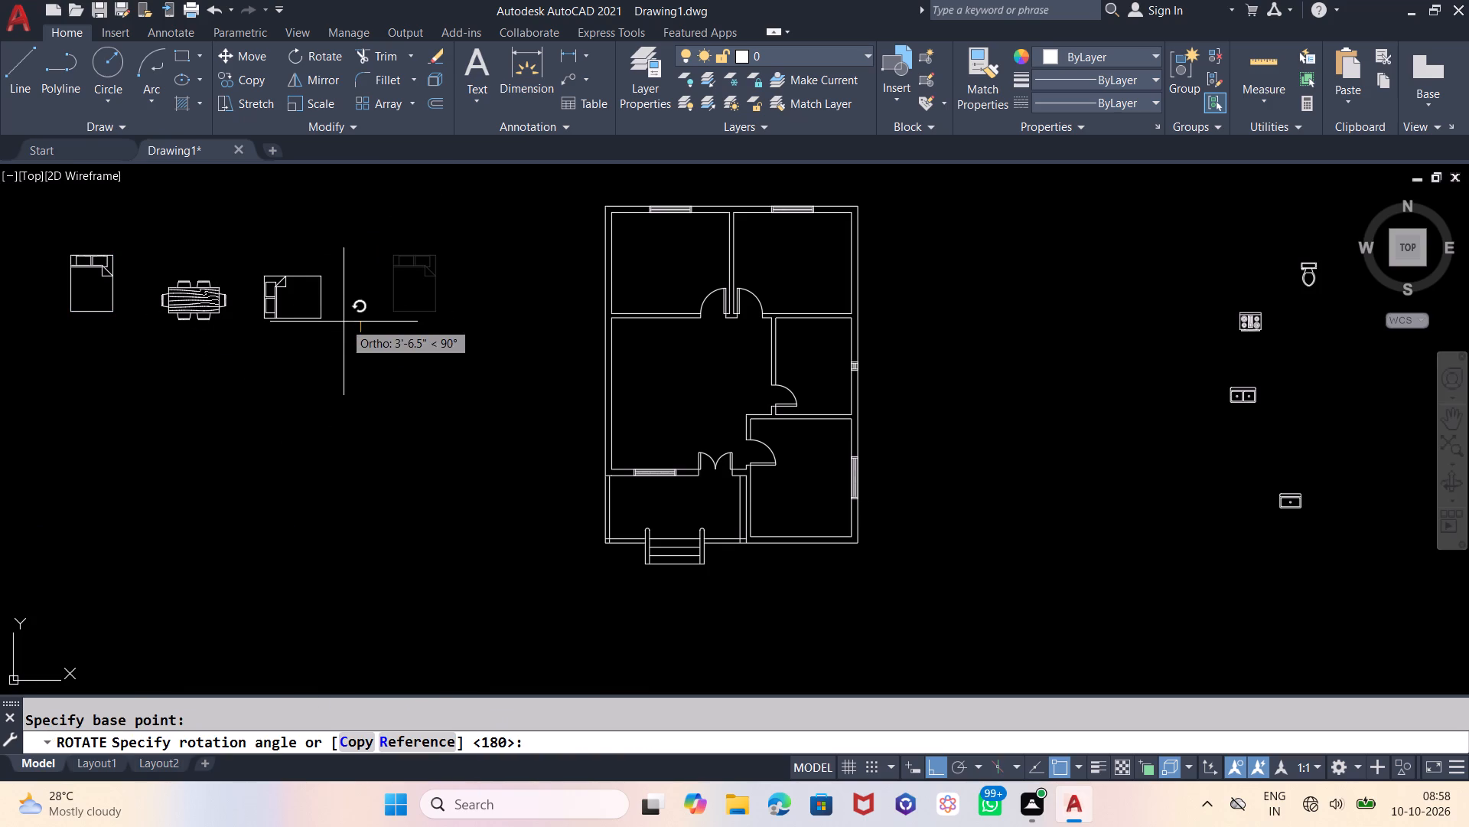
click(344, 322)
Rotate the original queen bed 90° clockwise so its pillows are on the east side.
drag(123, 232, 92, 269)
click(34, 332)
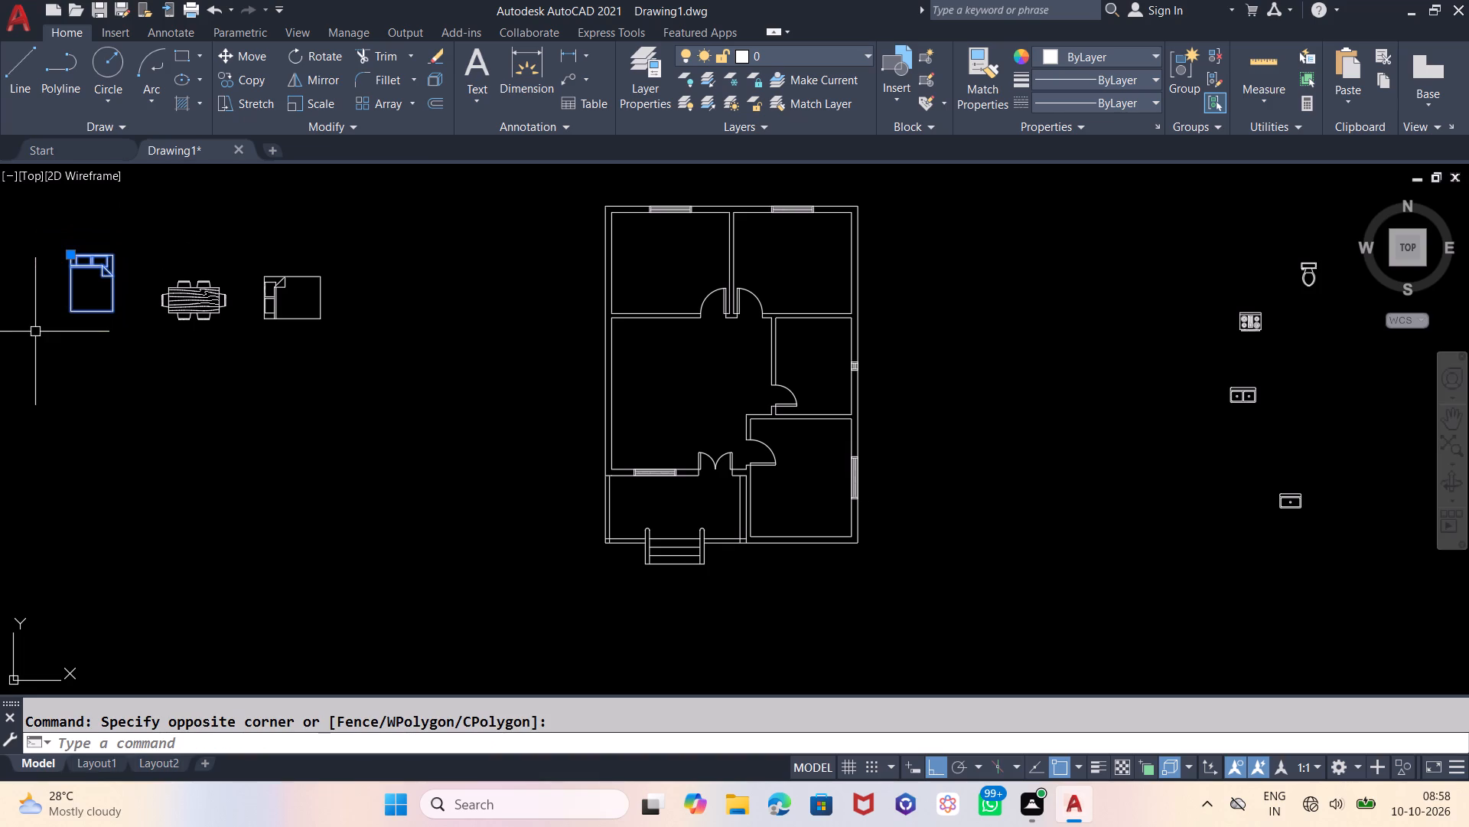
text(ro)
key(Return)
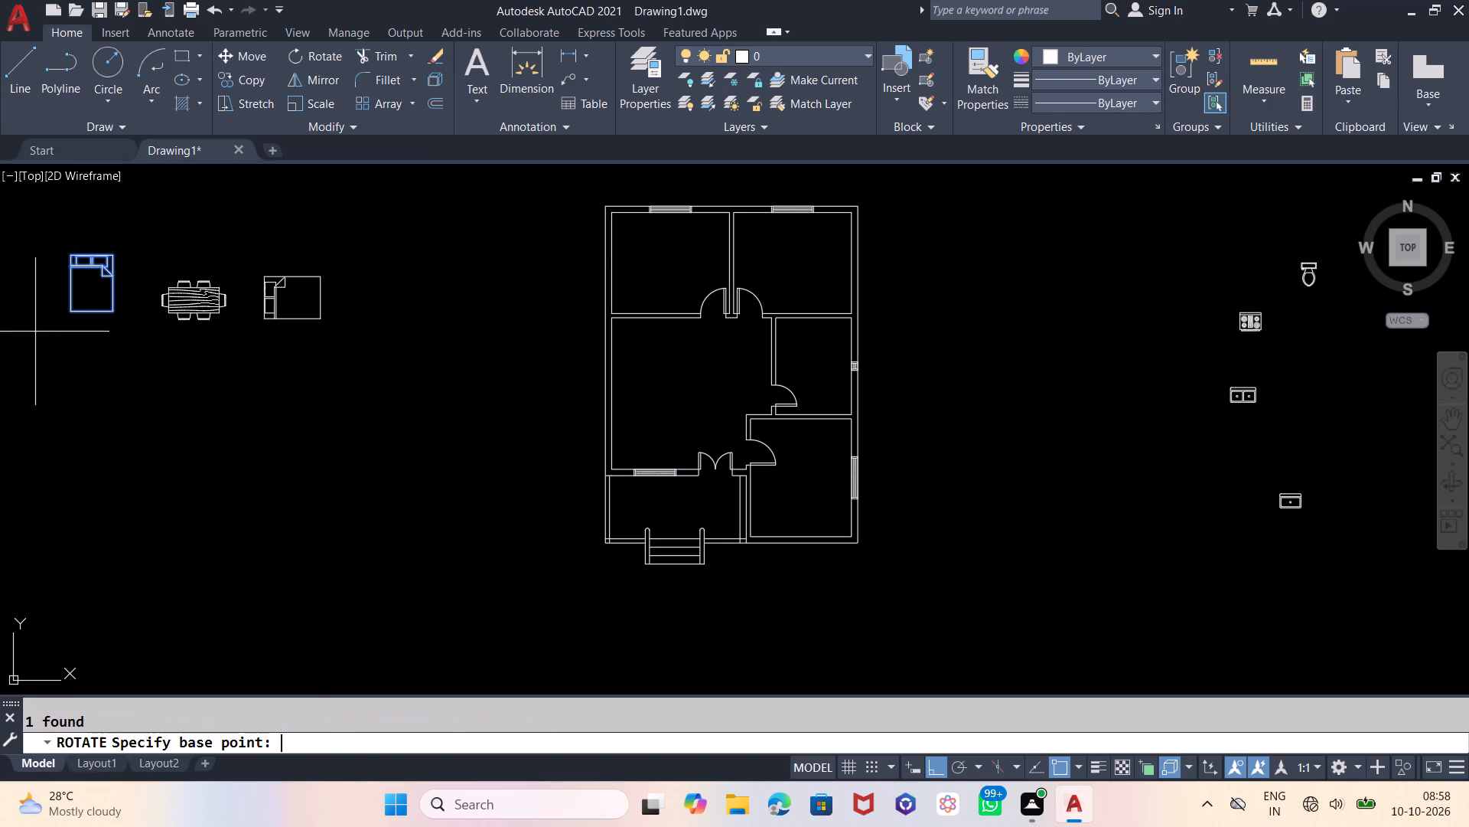
click(35, 332)
click(42, 369)
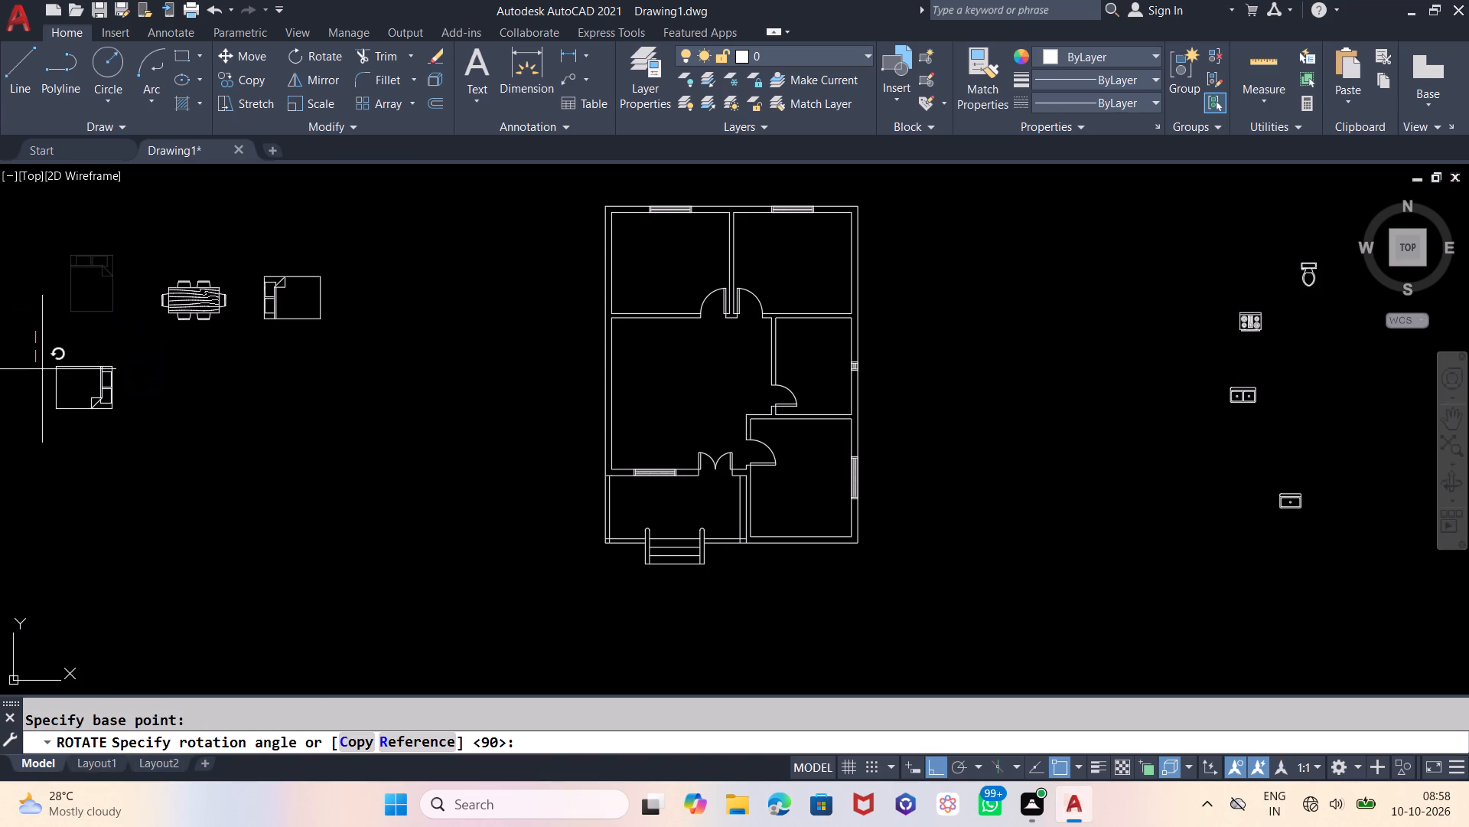
Move the bed with west-side pillows into the northwest room, near its west wall, with Ortho off.
click(353, 238)
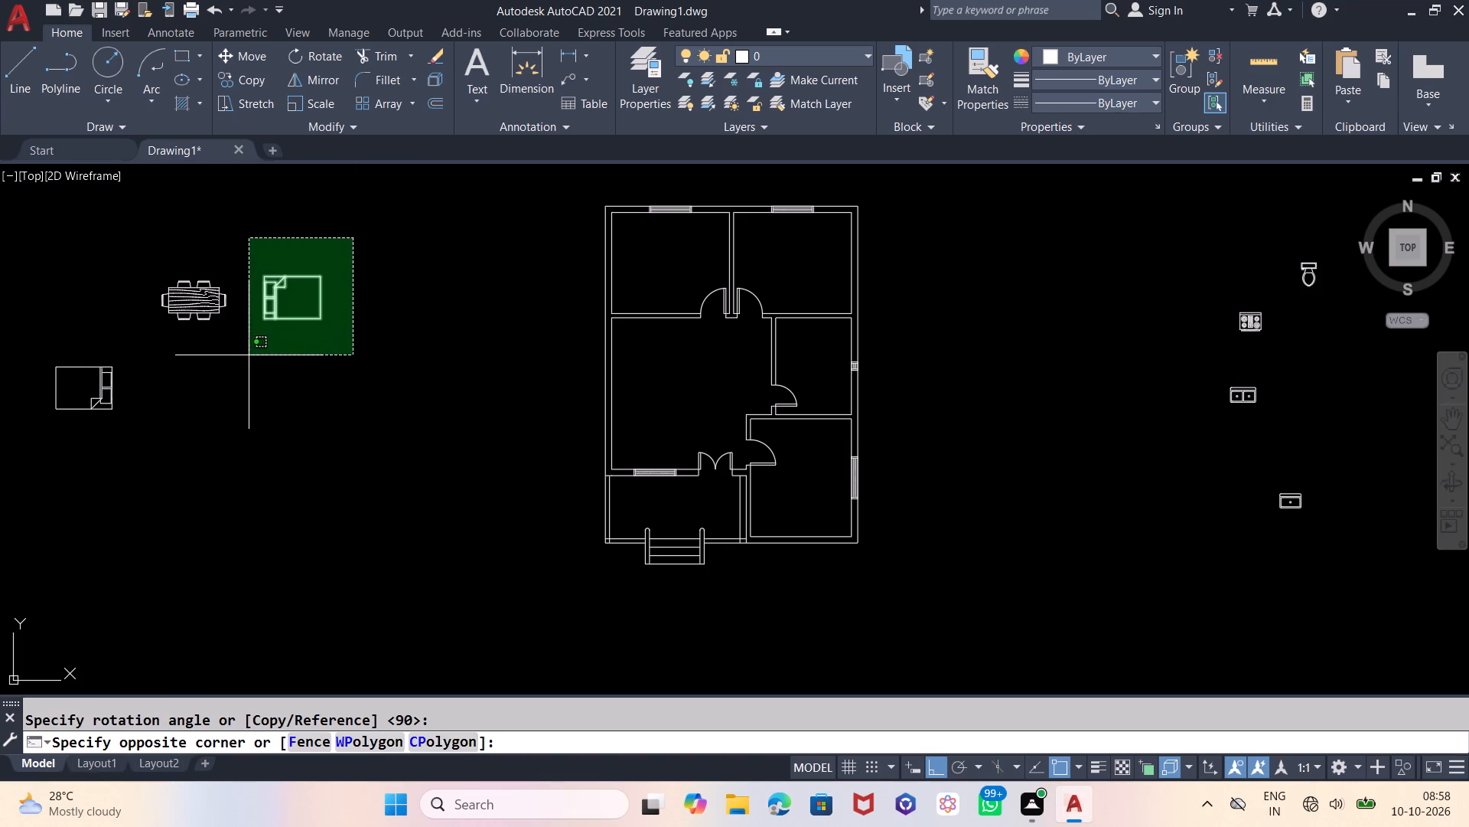
click(249, 355)
key(m)
key(Return)
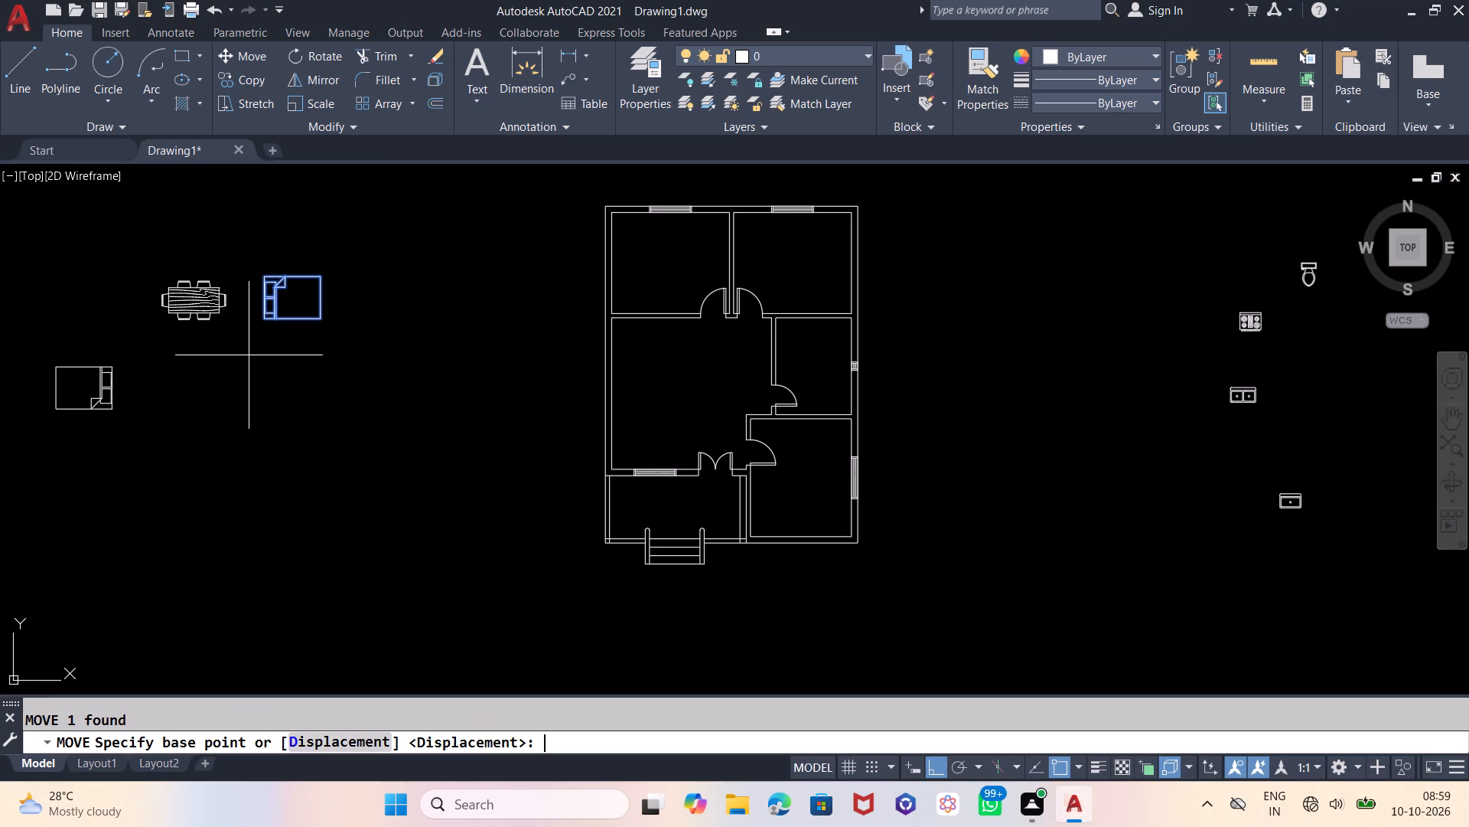
click(334, 304)
key(F8)
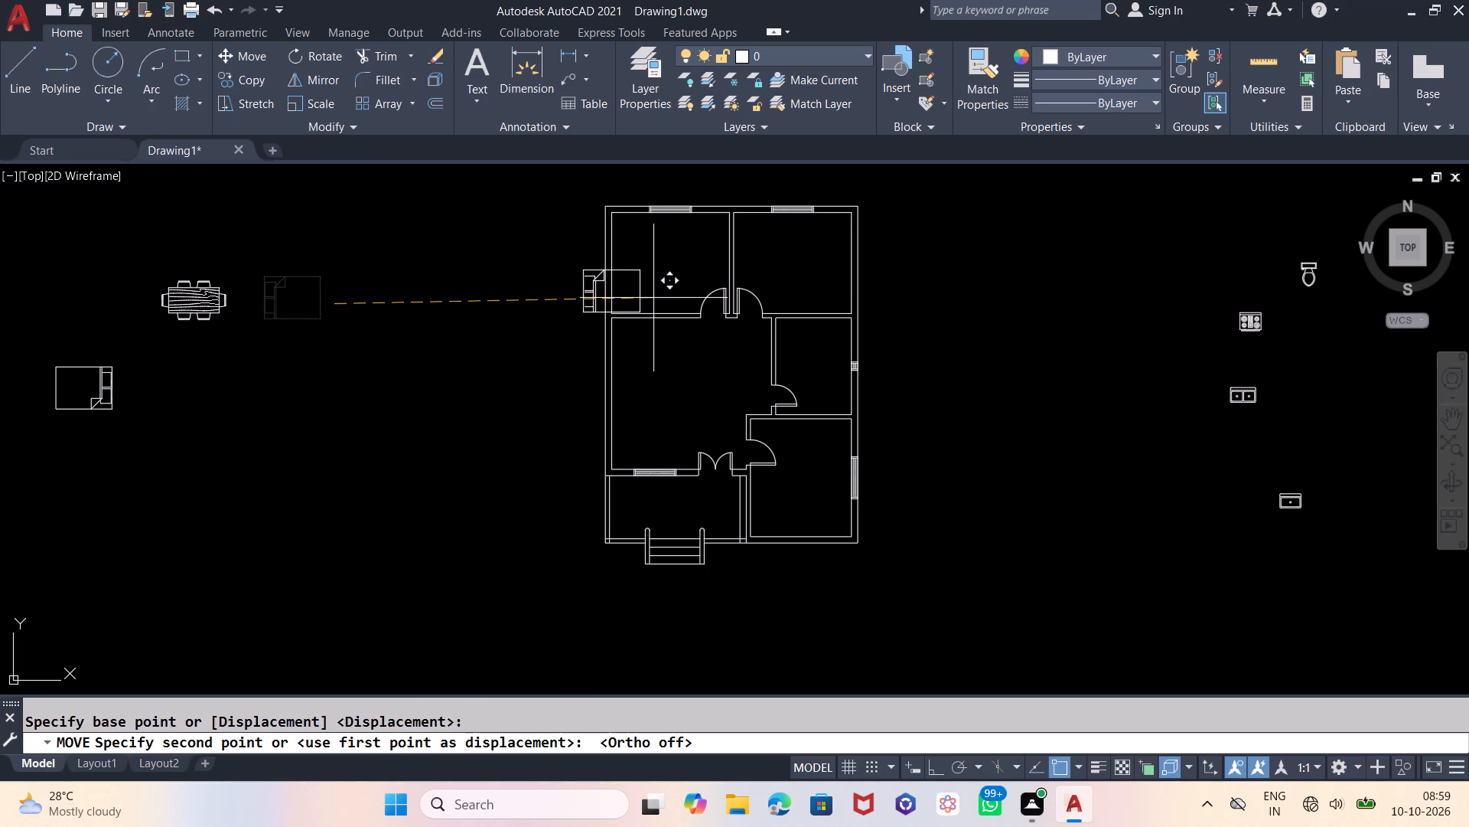
click(686, 256)
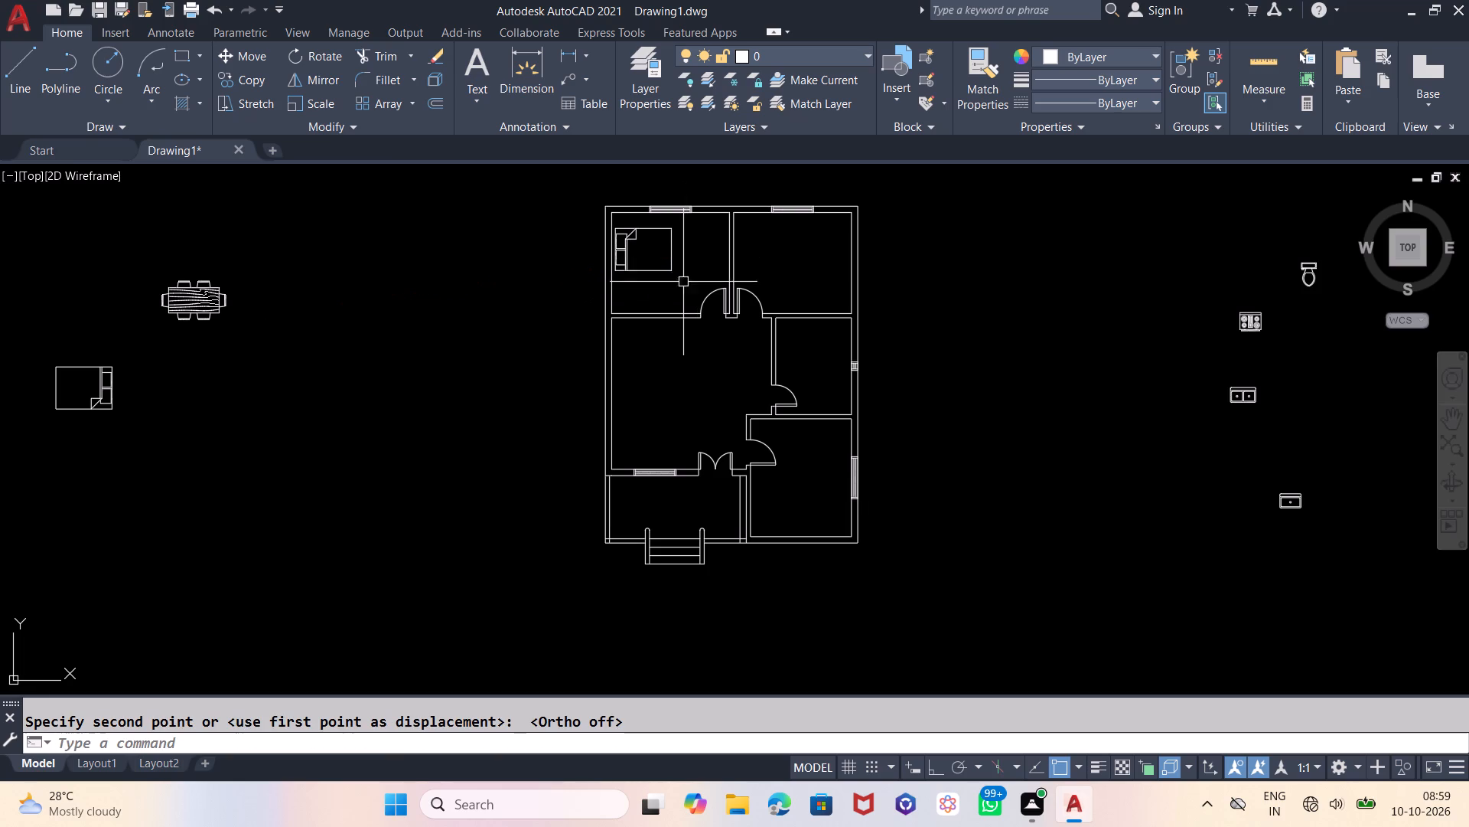
Move the bed with east-side pillows into the northeast room, near its east wall.
click(131, 349)
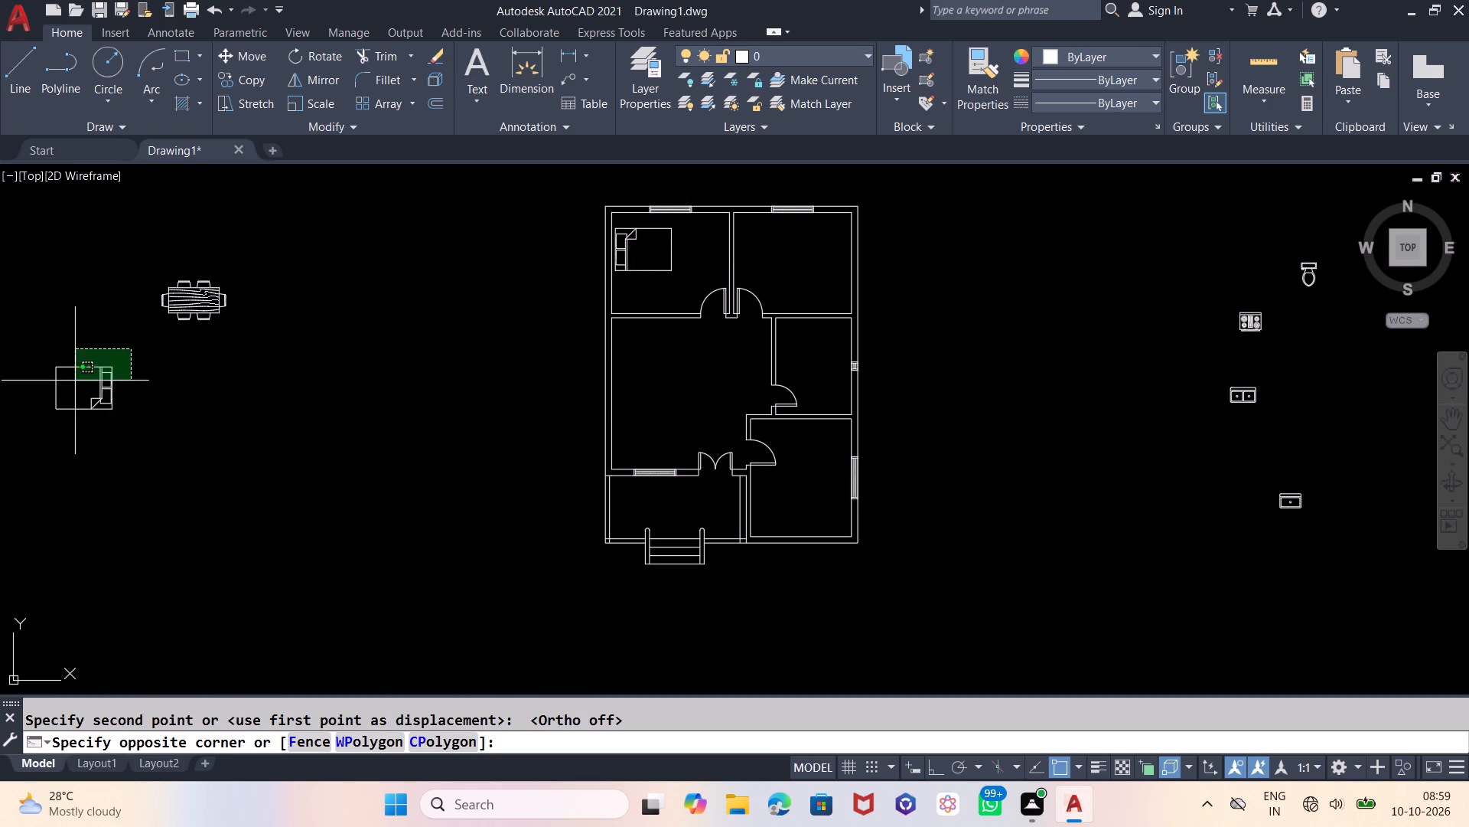
click(54, 434)
key(m)
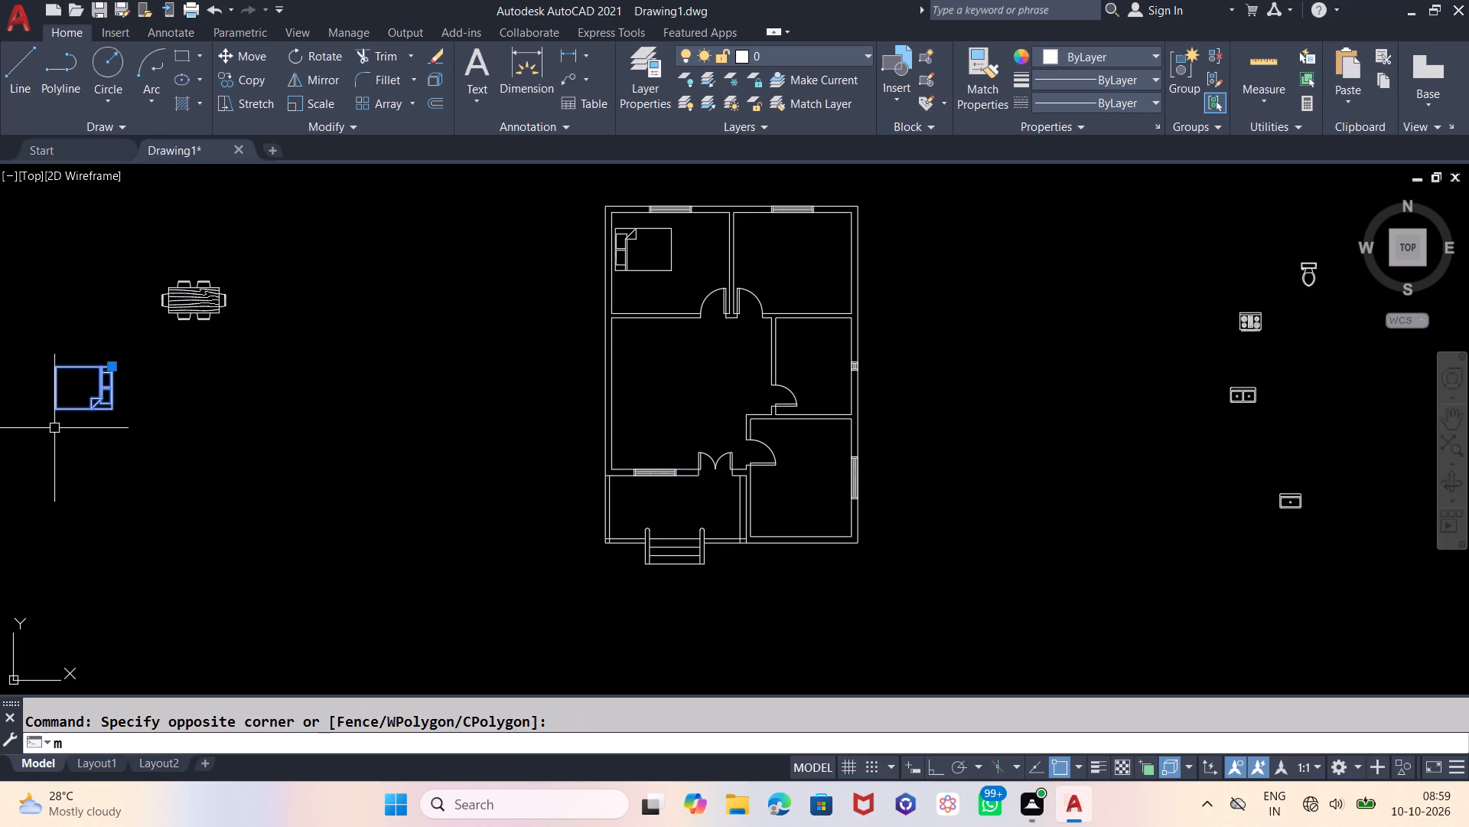
key(Return)
click(33, 388)
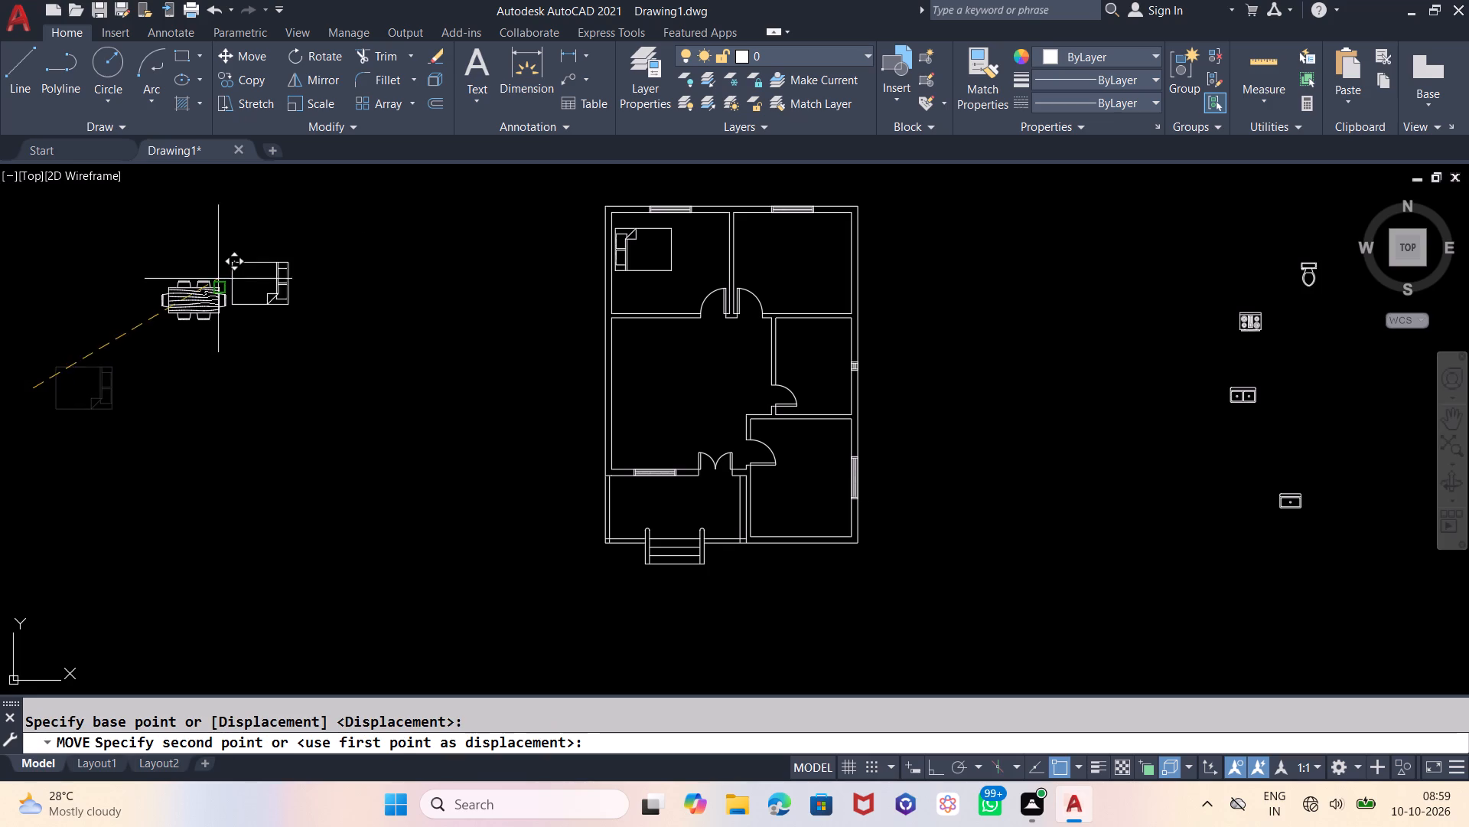
click(766, 247)
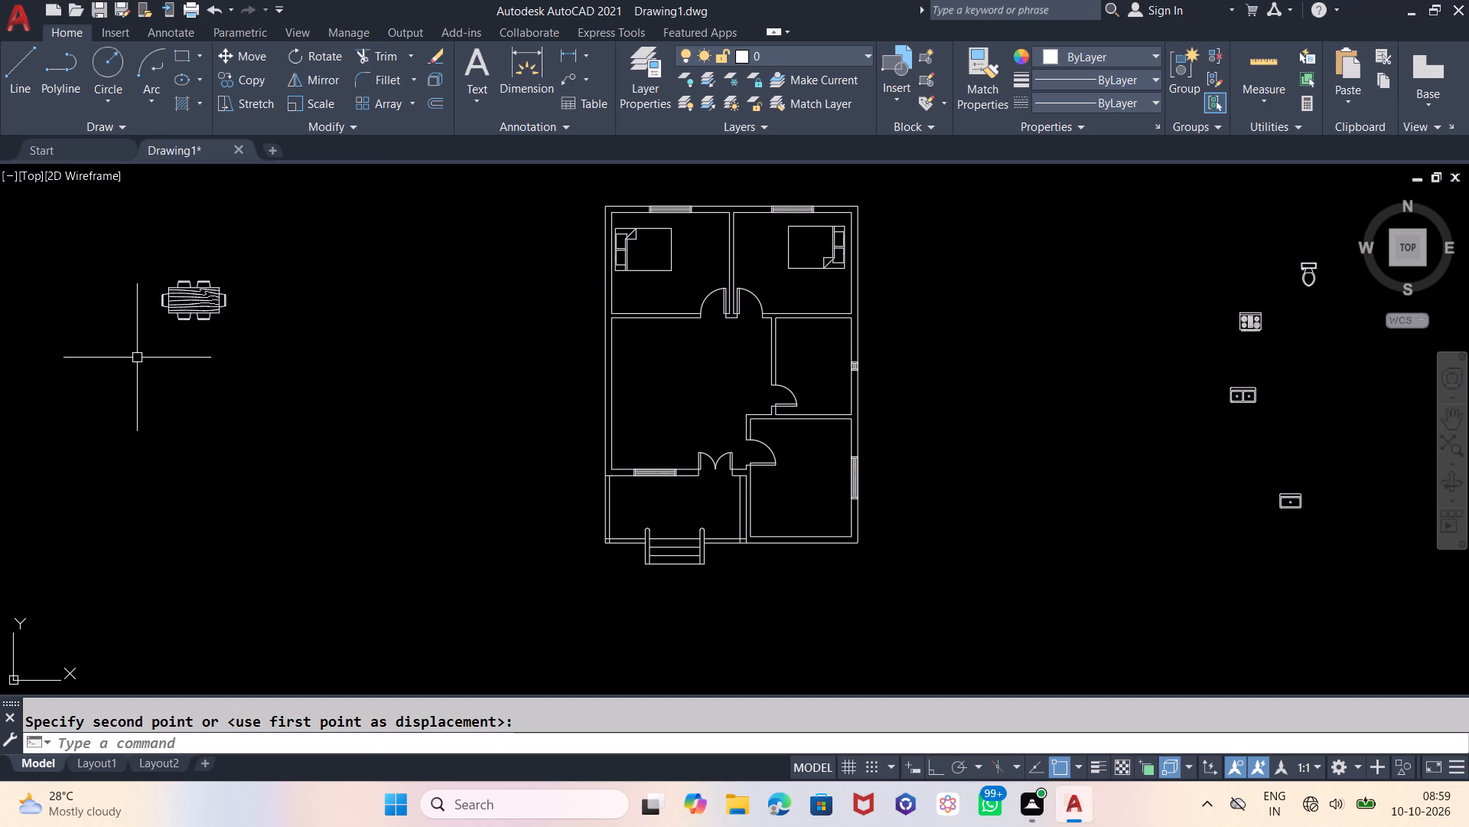
Rotate the dining set 90° counterclockwise with Ortho on, so the table runs north-south.
drag(237, 257, 230, 266)
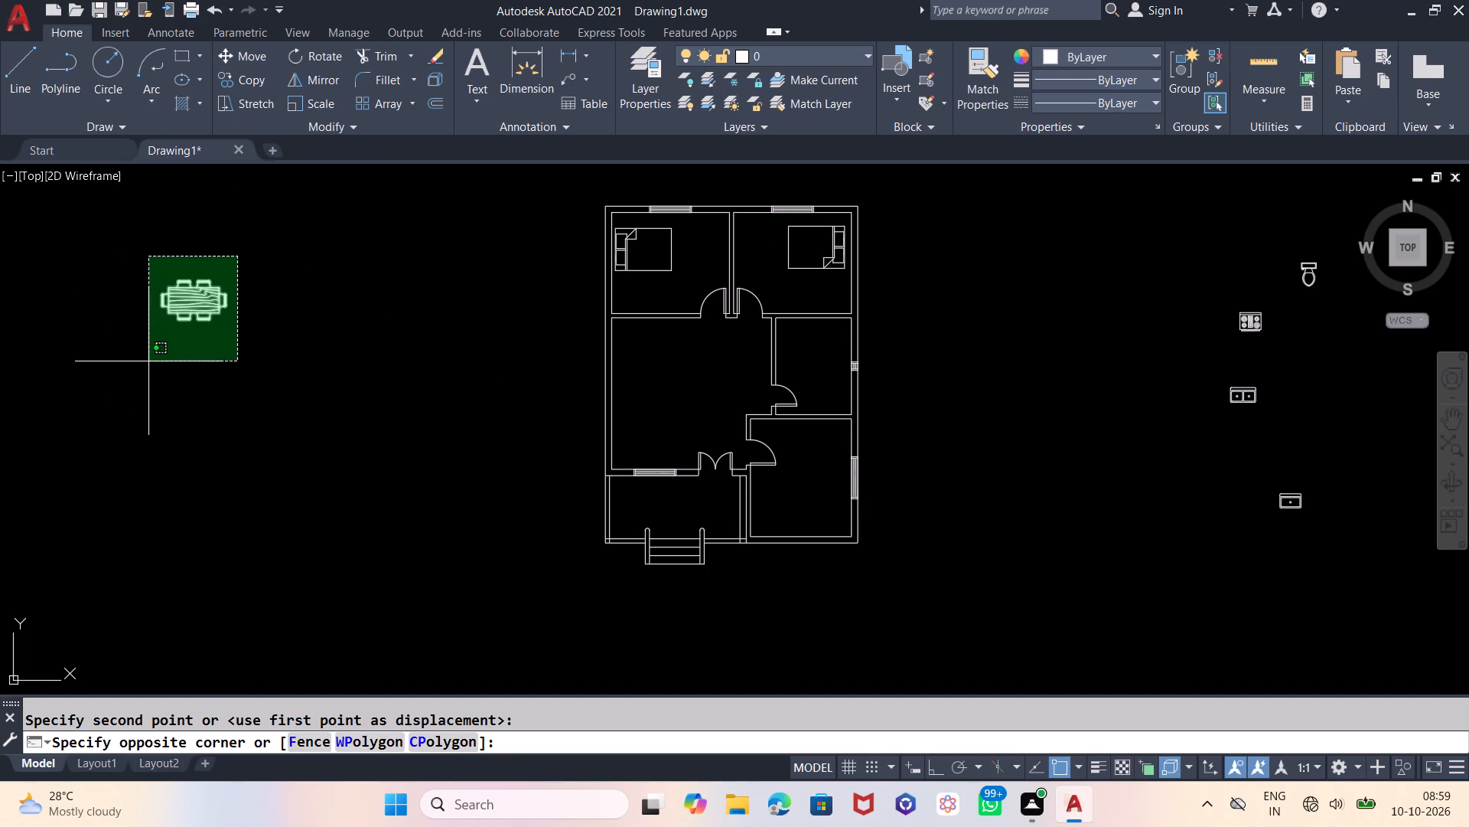
click(148, 361)
text(ro)
key(Return)
key(F8)
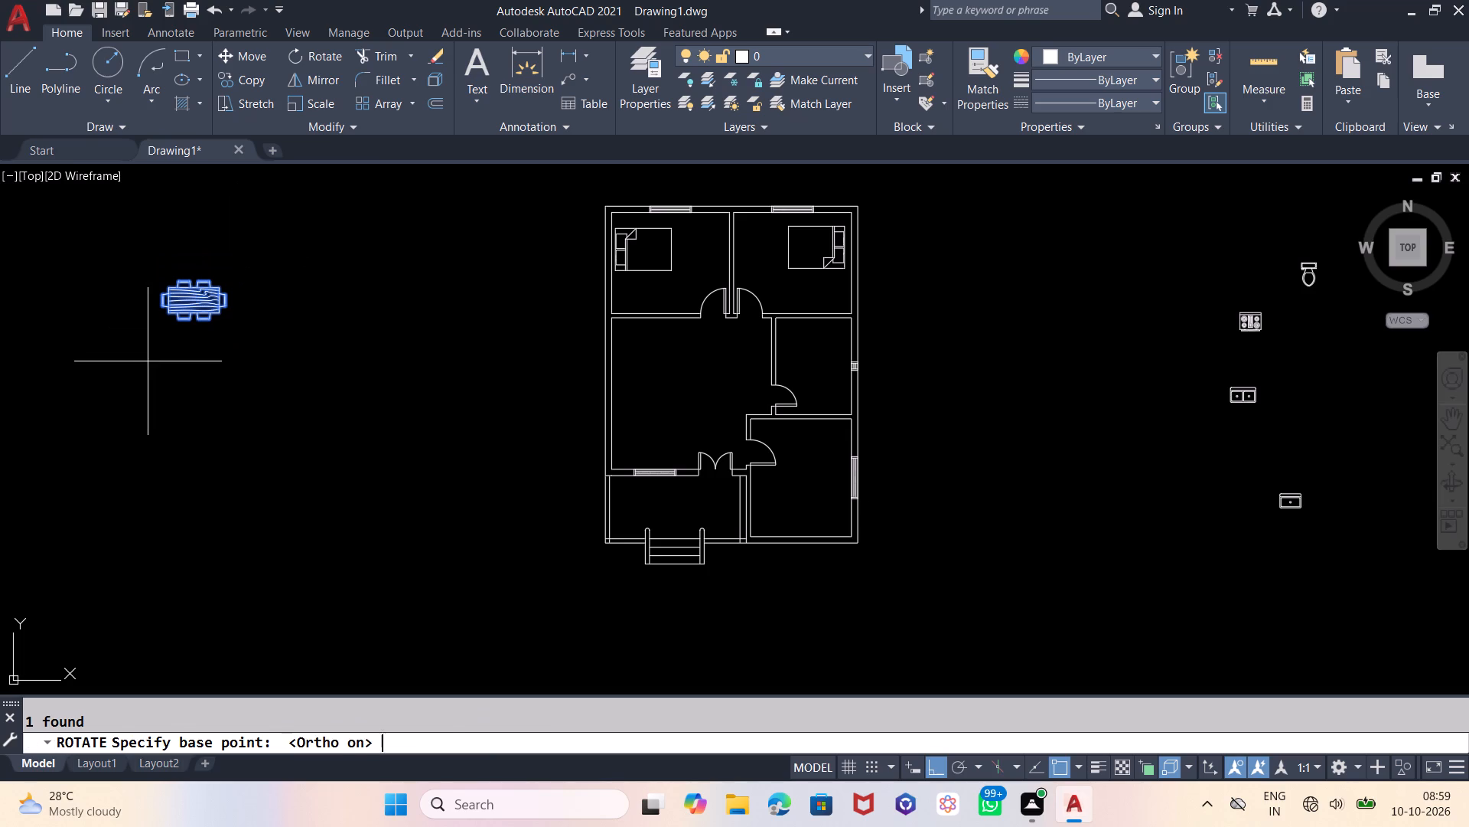
click(148, 361)
click(147, 330)
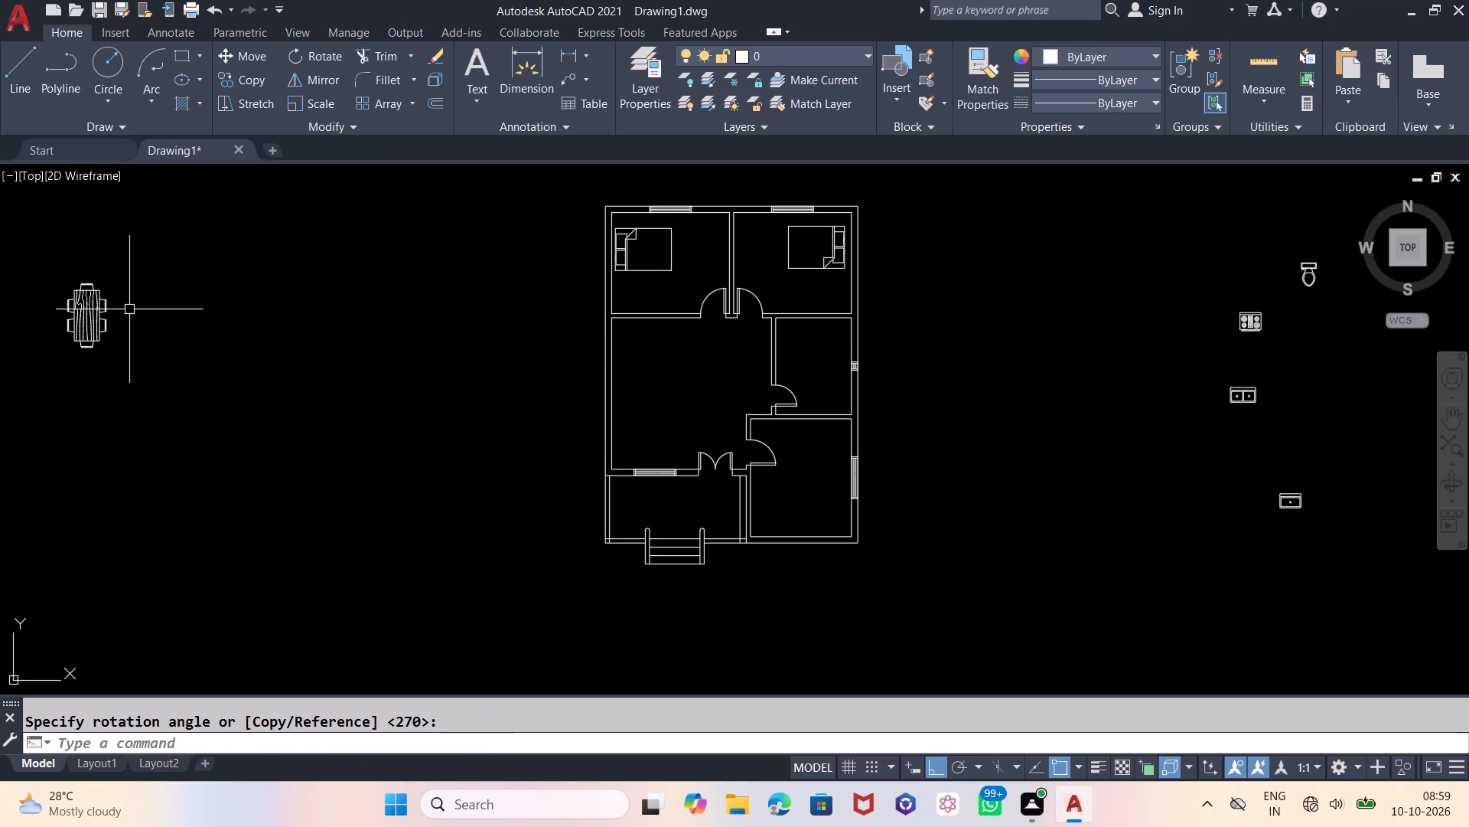
Move the dining set into the middle of the large central room, with Ortho off.
key(F8)
click(129, 279)
click(37, 380)
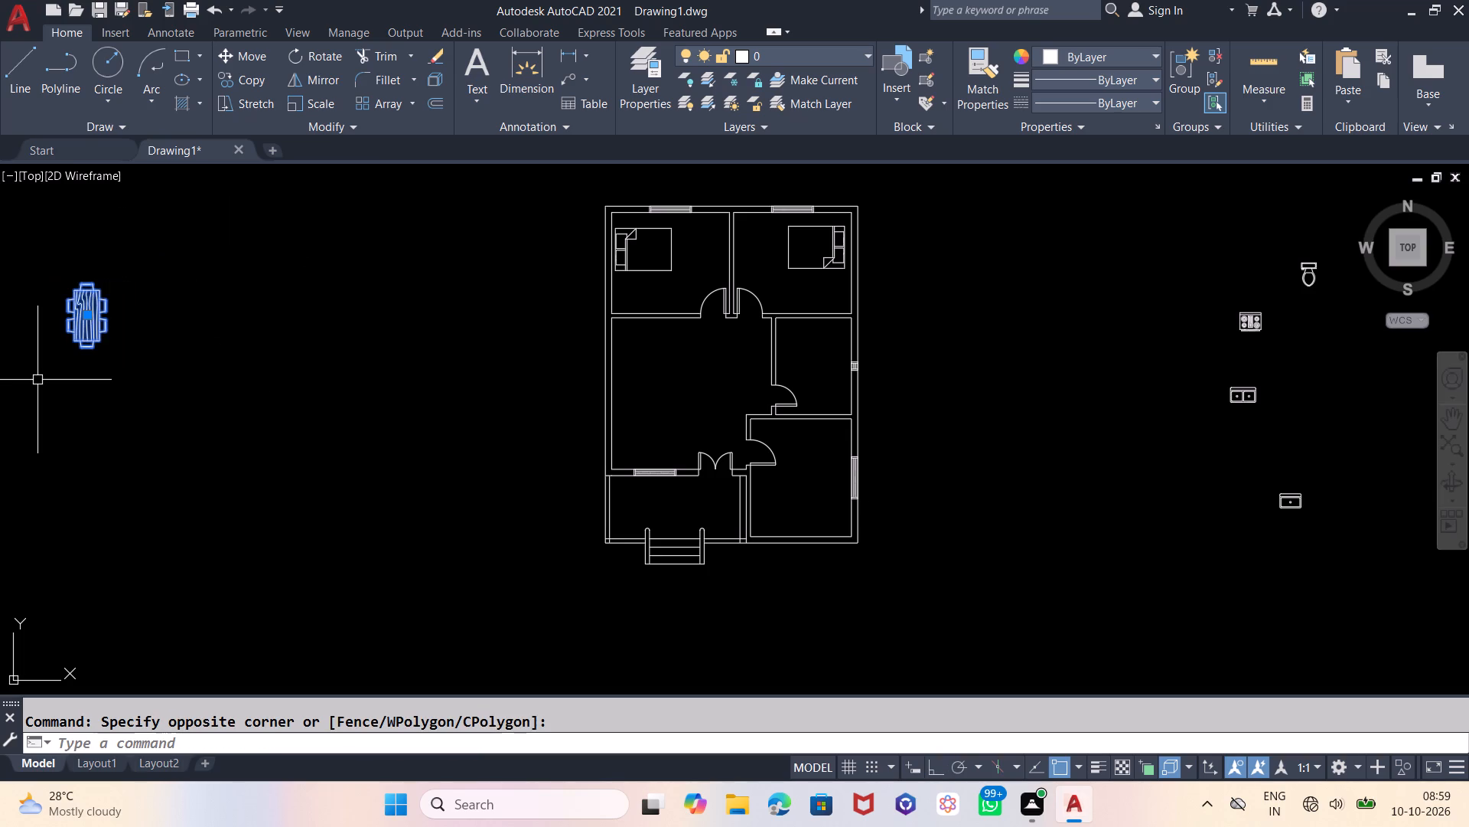
key(m)
key(Return)
click(37, 364)
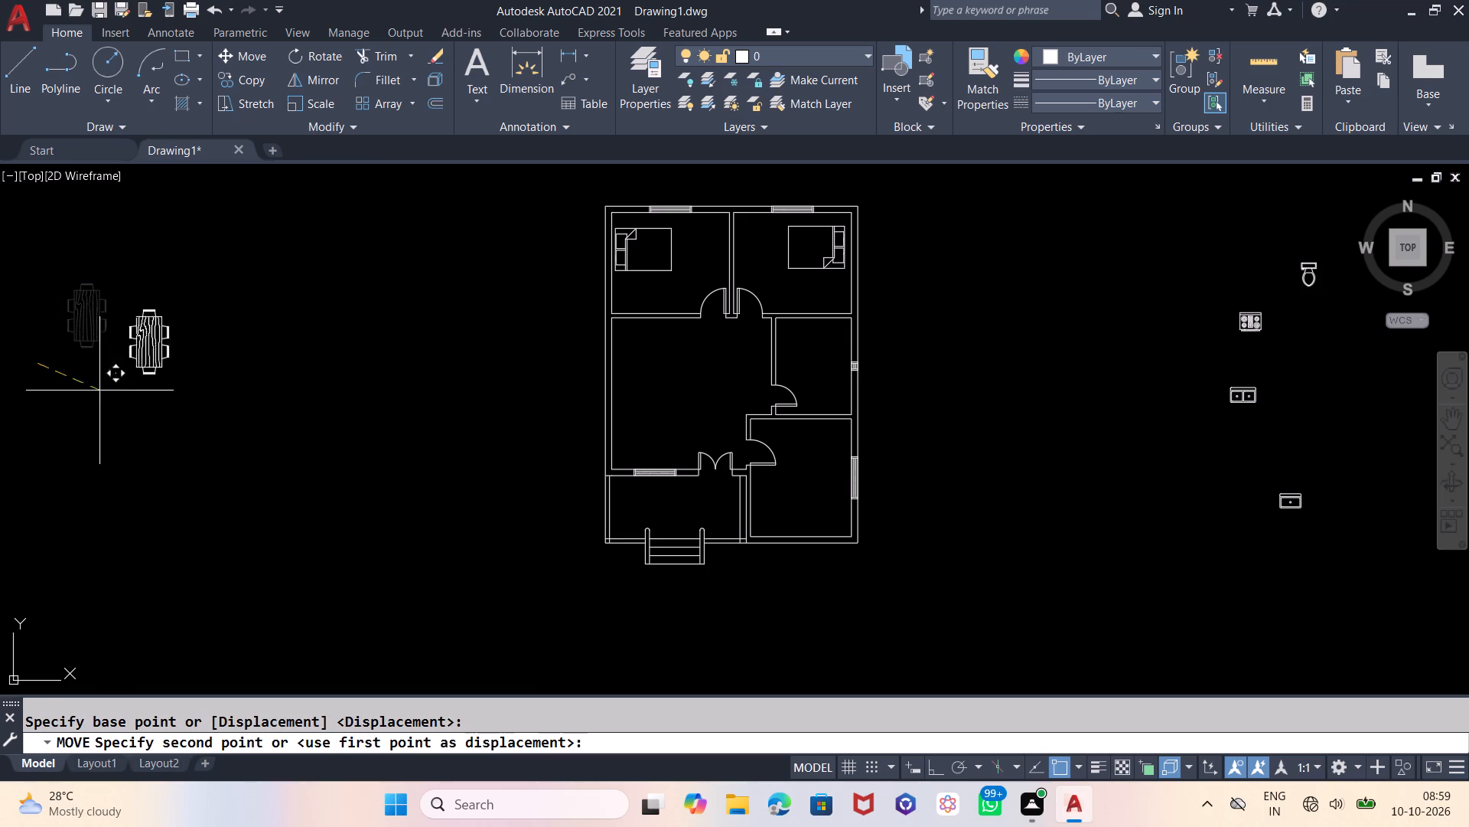
click(633, 436)
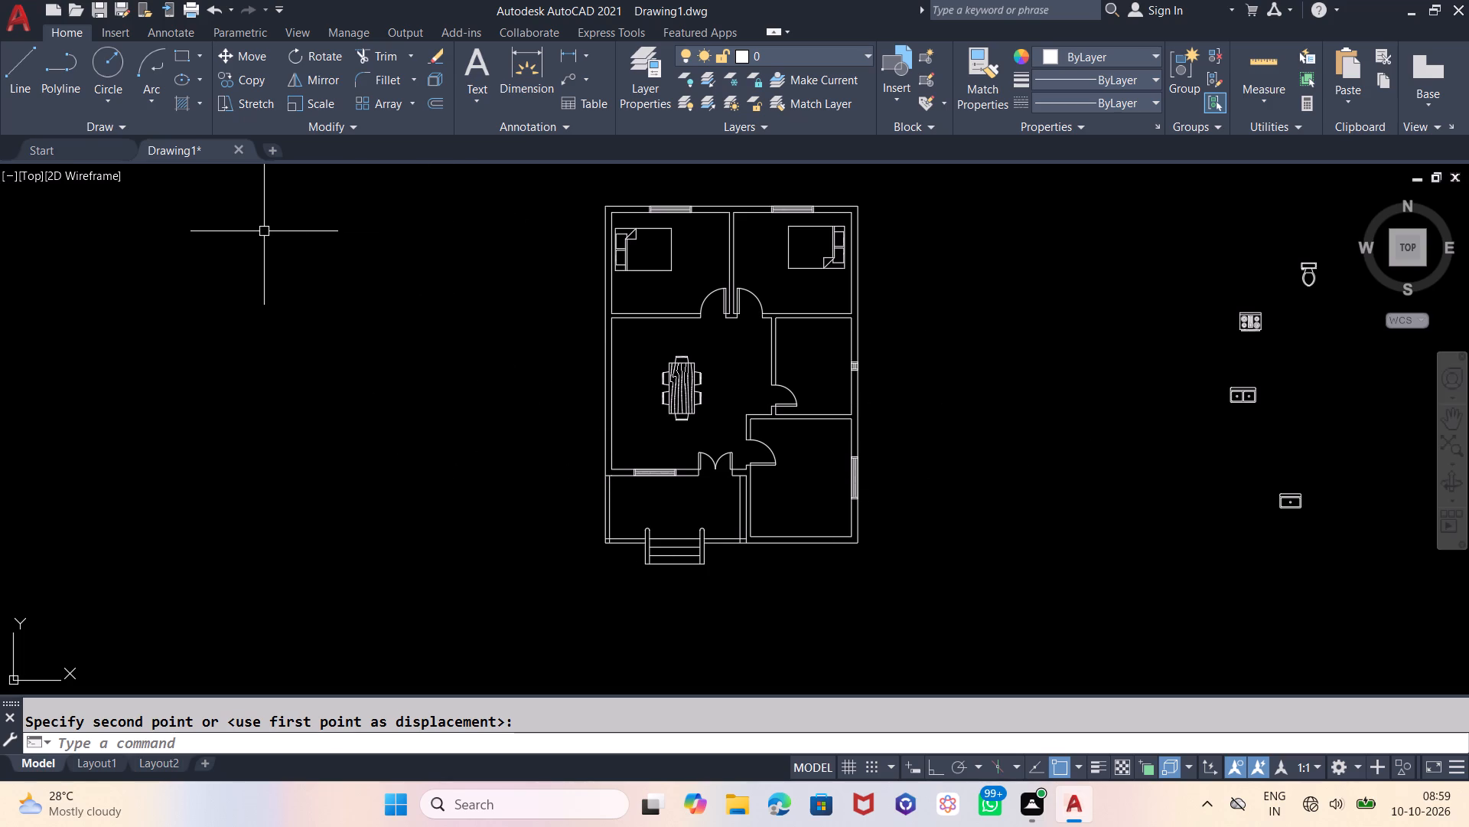
Offset the inner east and south wall lines of the southeast room 2' inward for an L-shaped counter.
key(o)
key(Return)
key(2)
key(apostrophe)
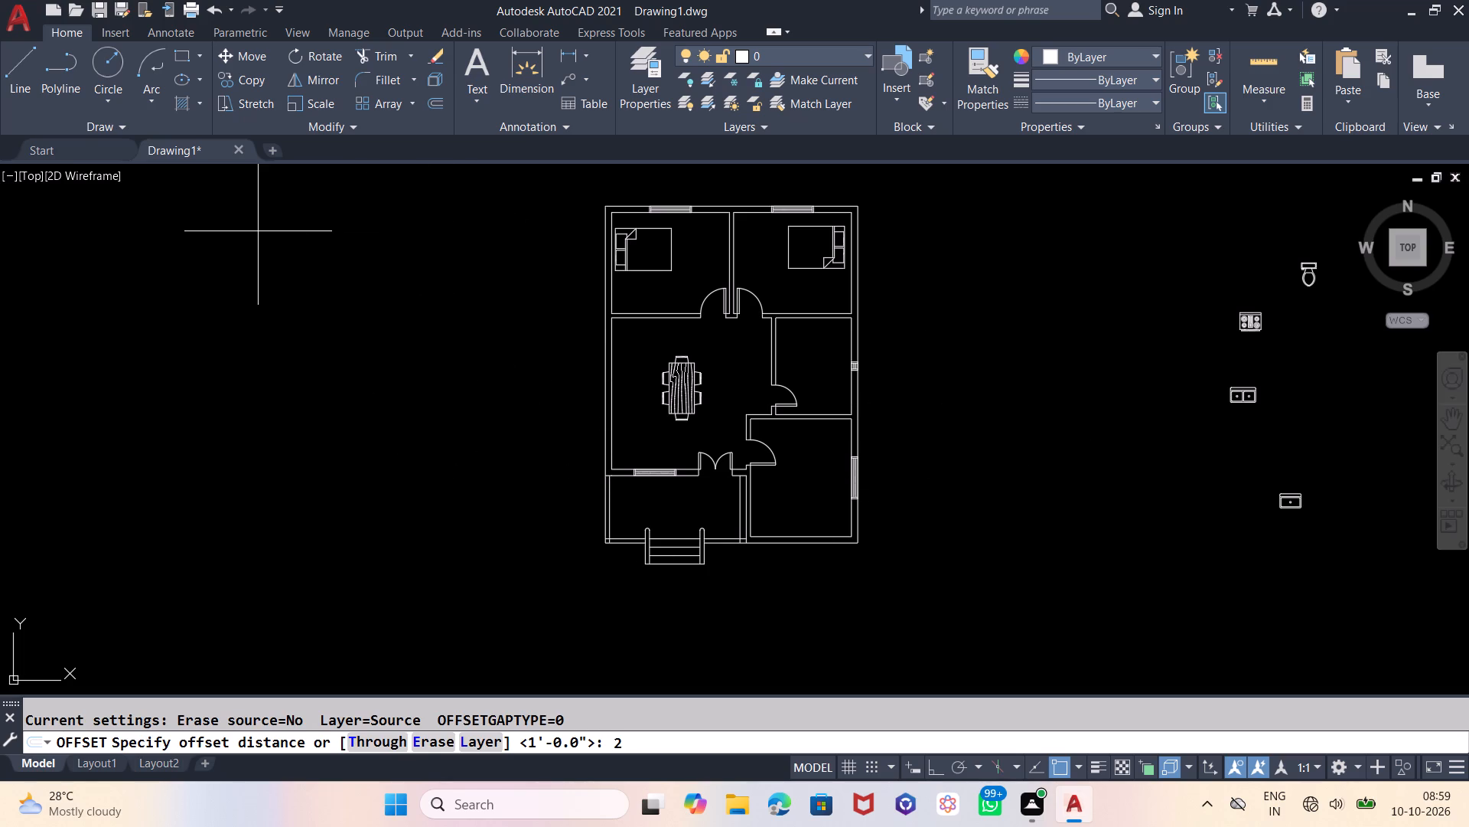
key(Return)
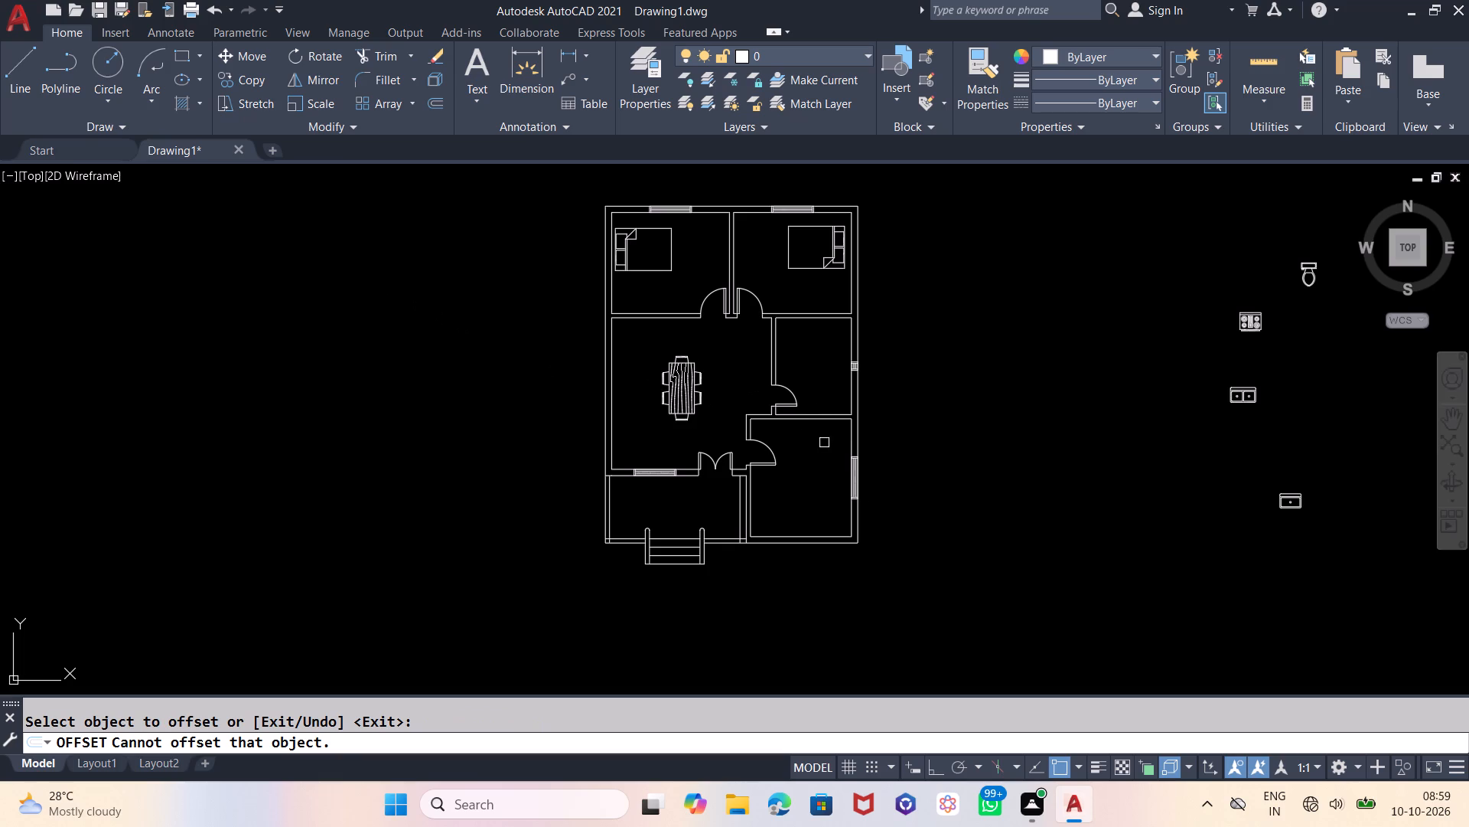
click(849, 436)
click(800, 443)
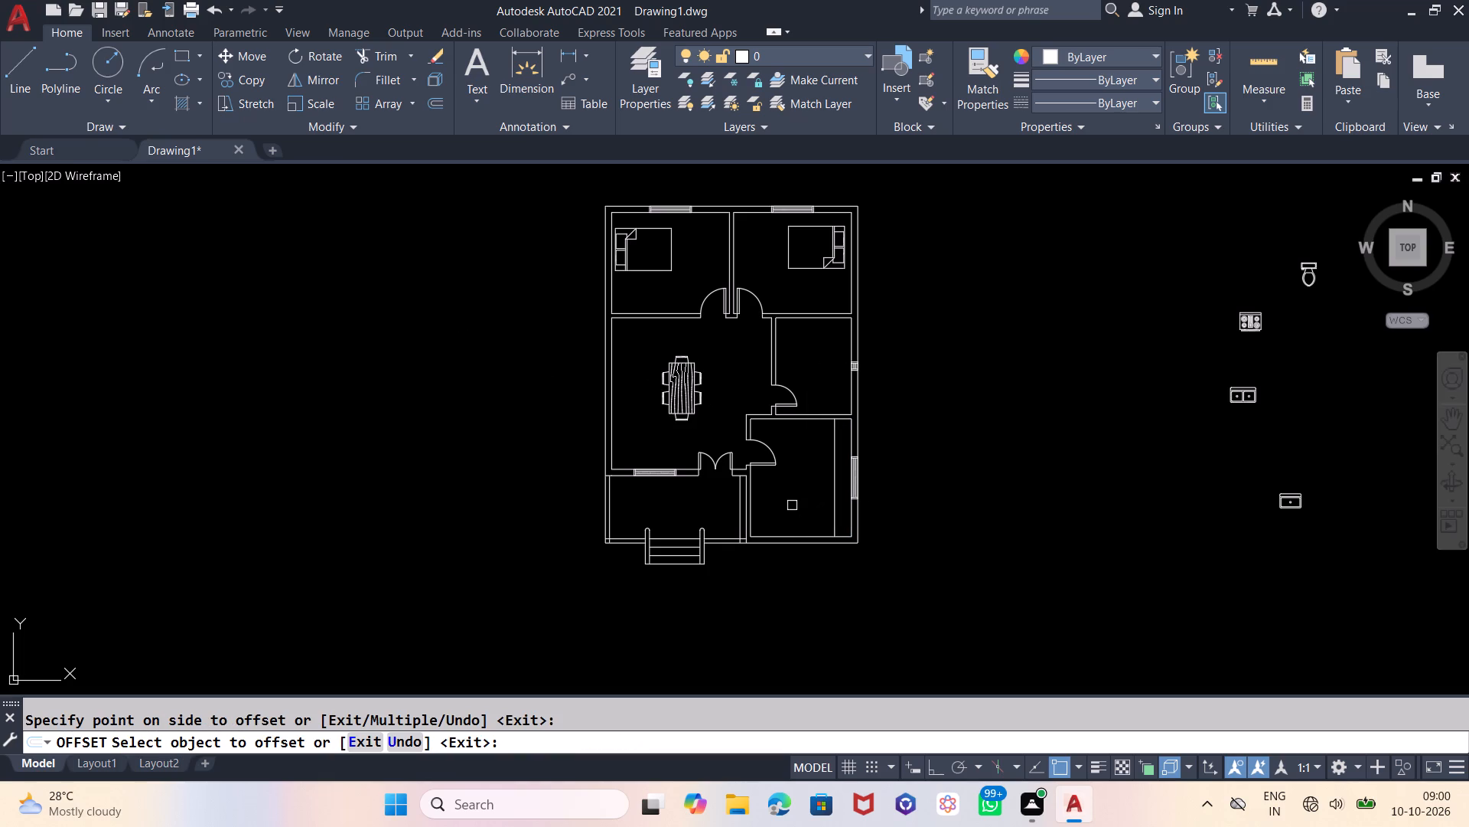
click(791, 535)
click(795, 481)
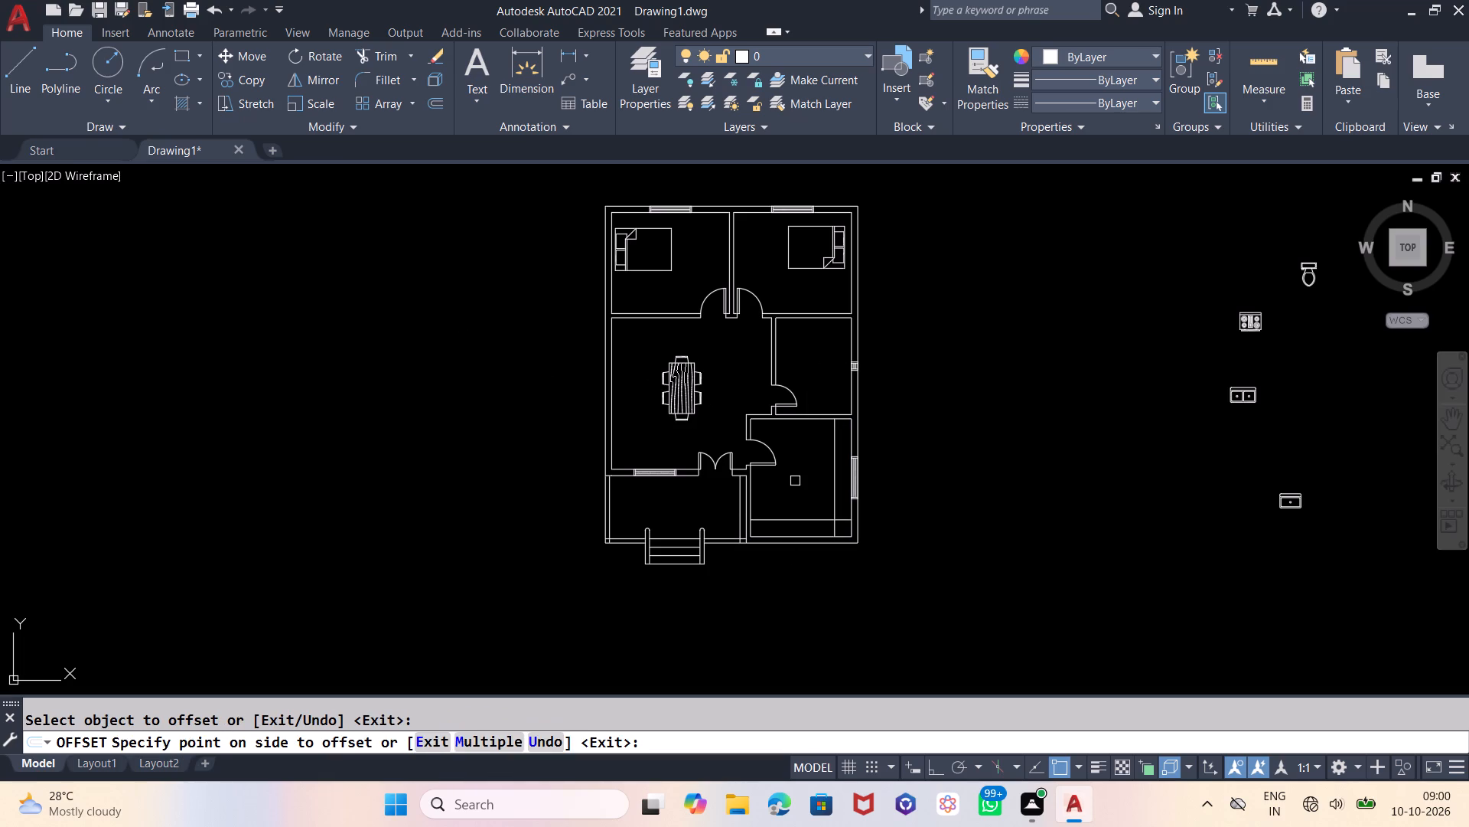
key(grave)
key(Escape)
key(Escape)
Trim the crossing ends of the two counter lines at the southeast room's corner.
text(tr)
key(Return)
key(Return)
scroll(829, 521, up, 2)
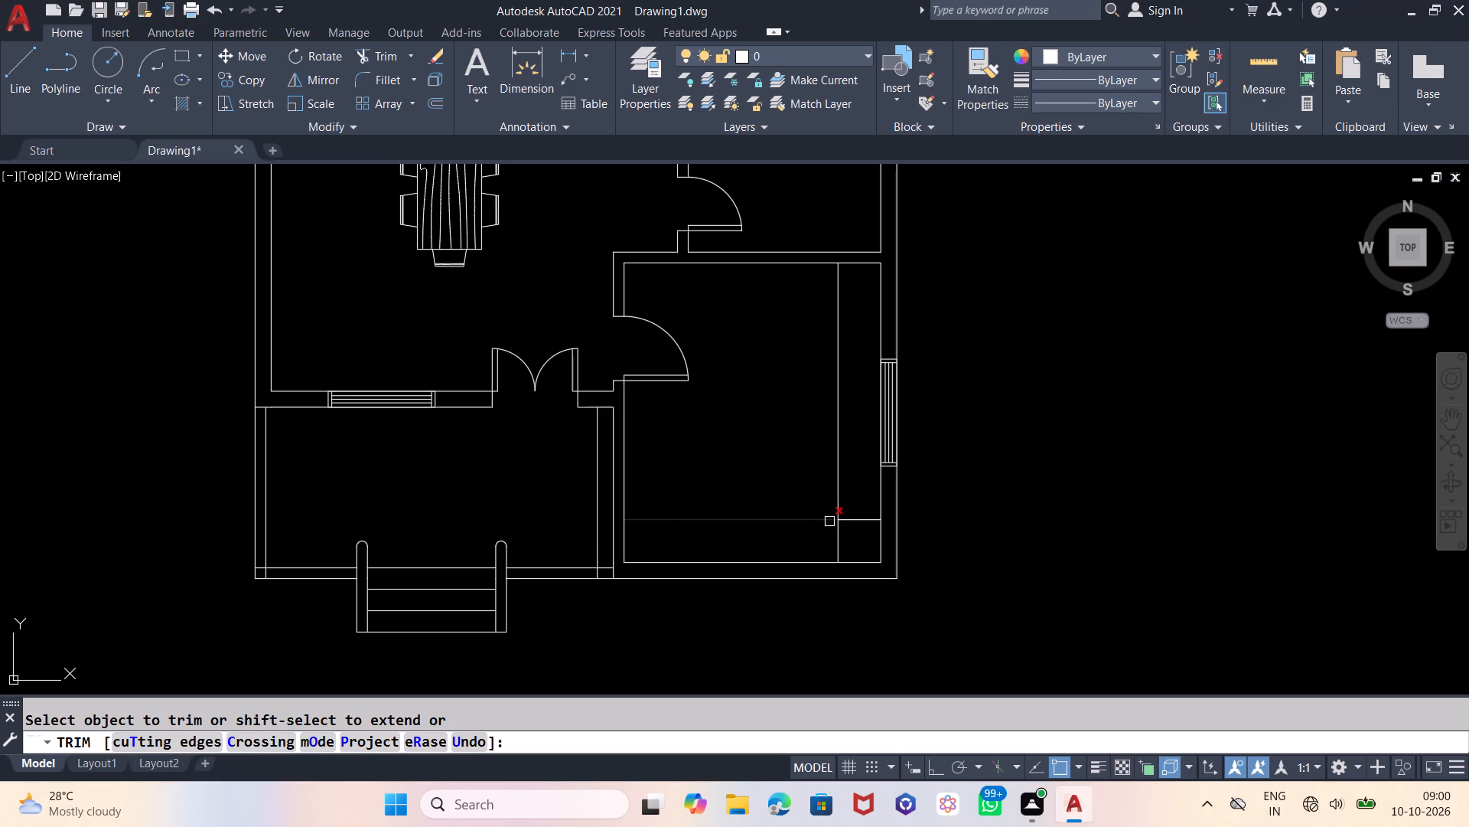
click(857, 511)
click(829, 545)
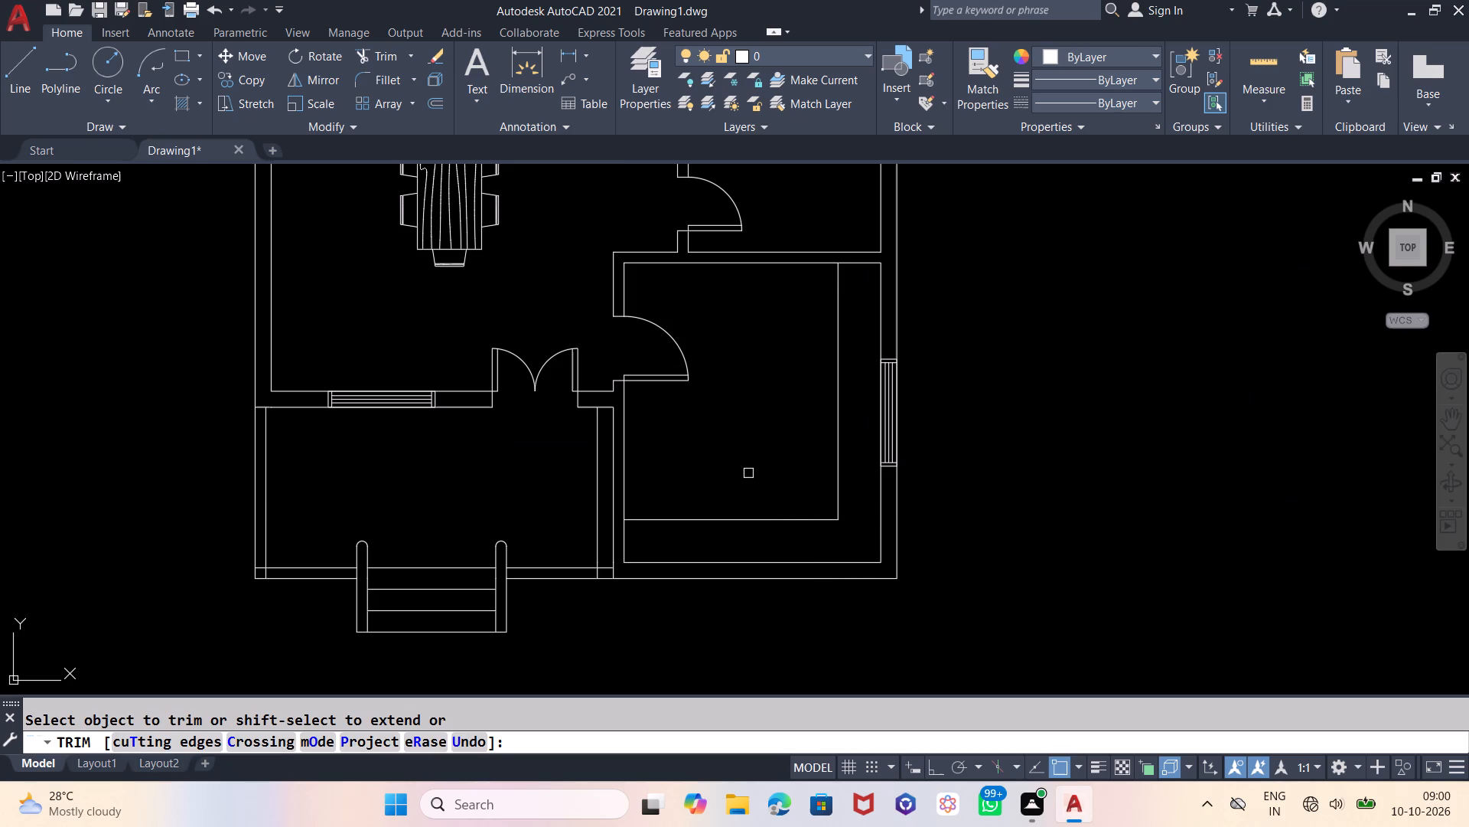
key(Escape)
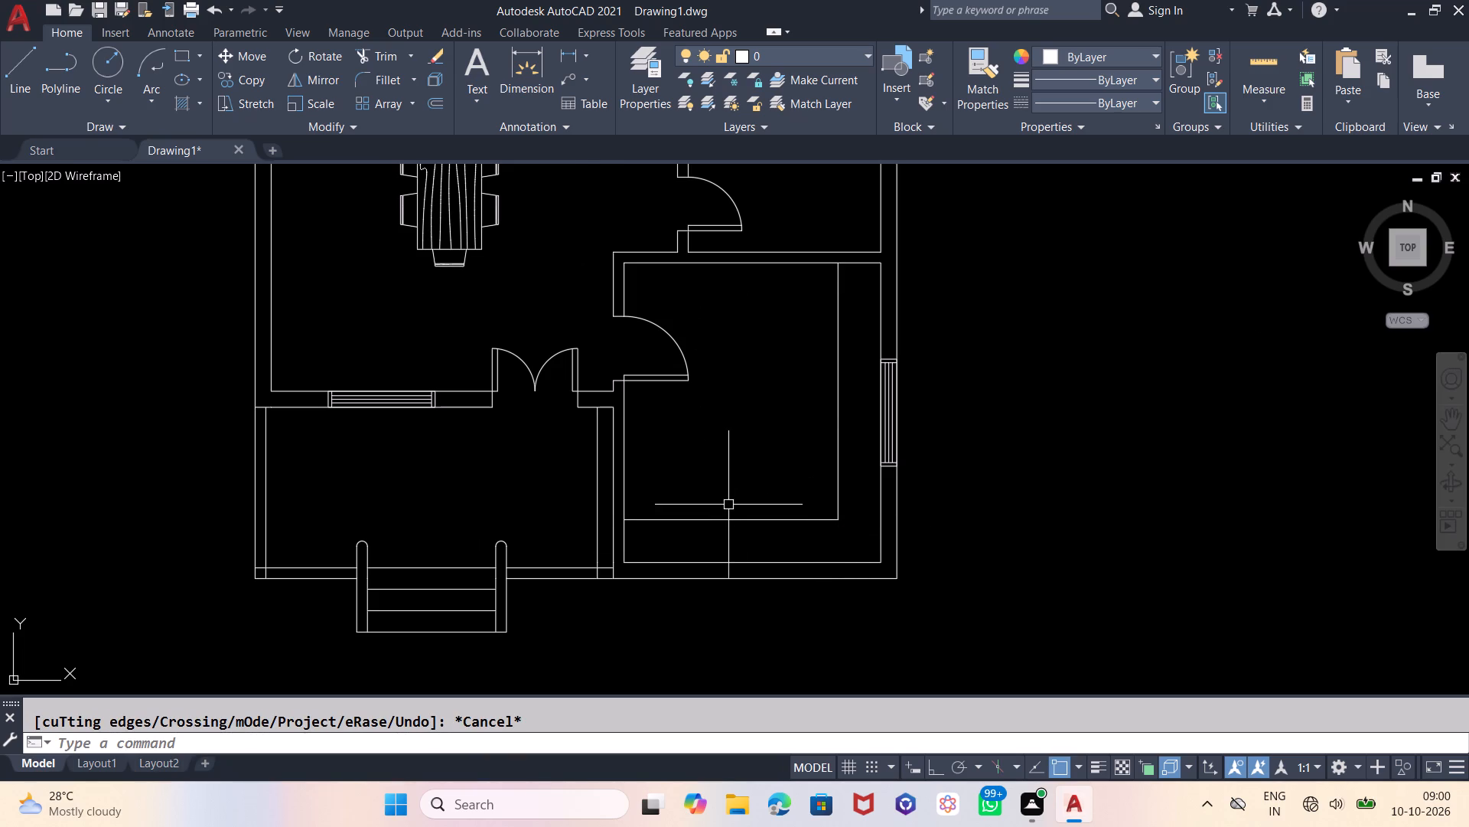
Rotate the double-bowl sink 90° clockwise with Ortho on.
scroll(728, 505, down, 1)
scroll(634, 561, down, 1)
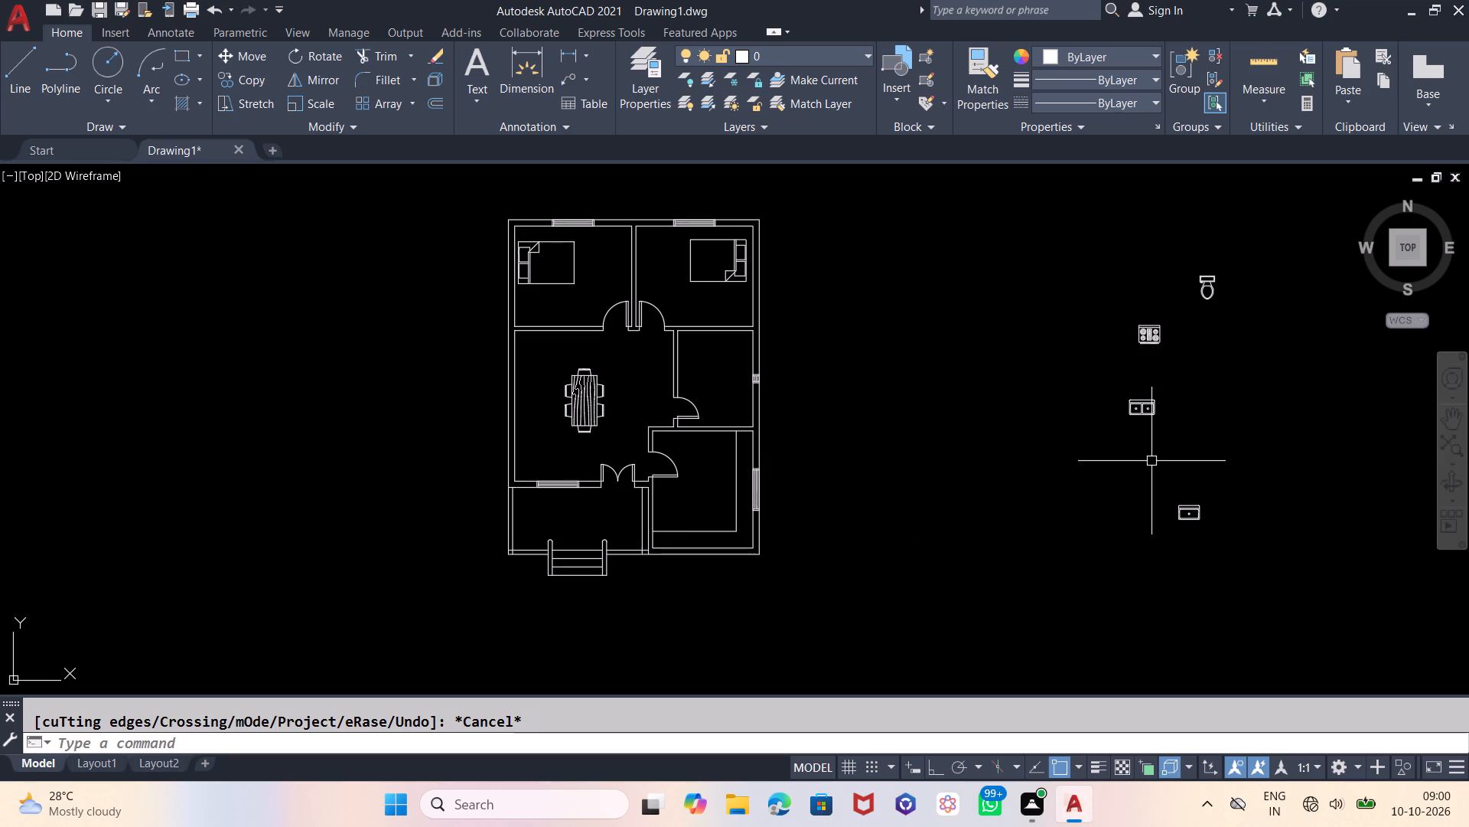
click(1163, 387)
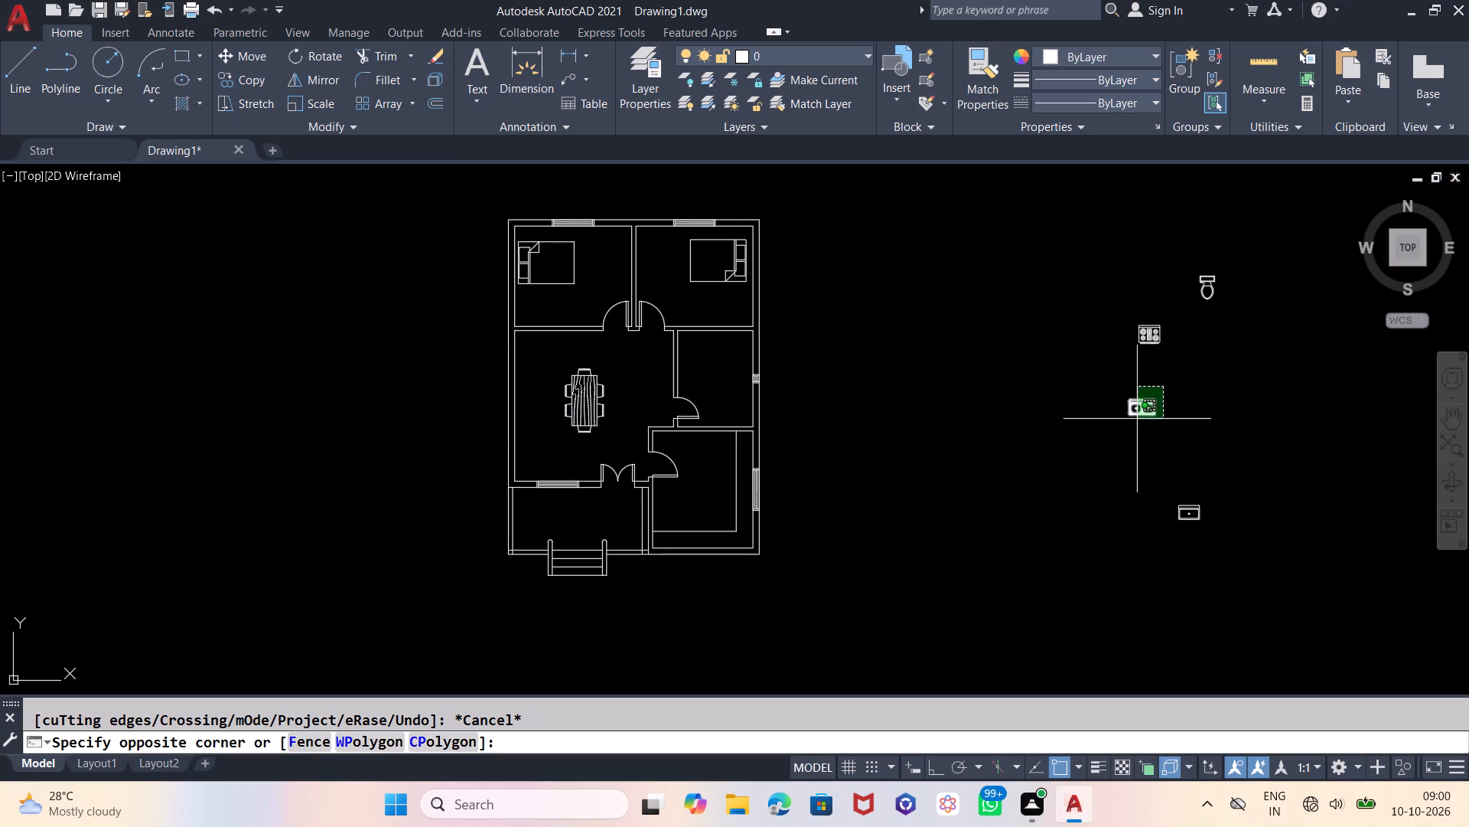
click(1116, 440)
key(F8)
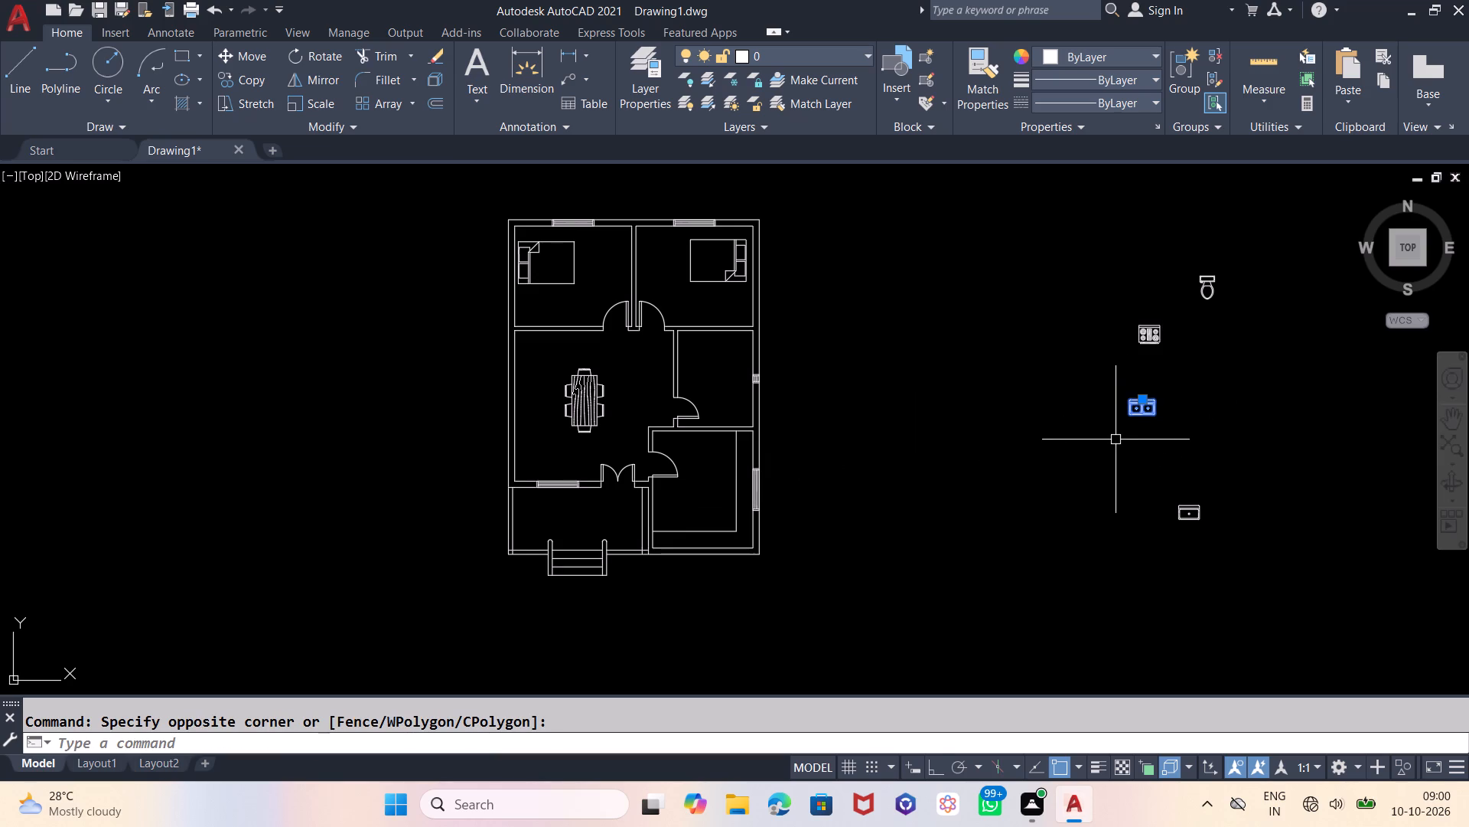
click(1062, 436)
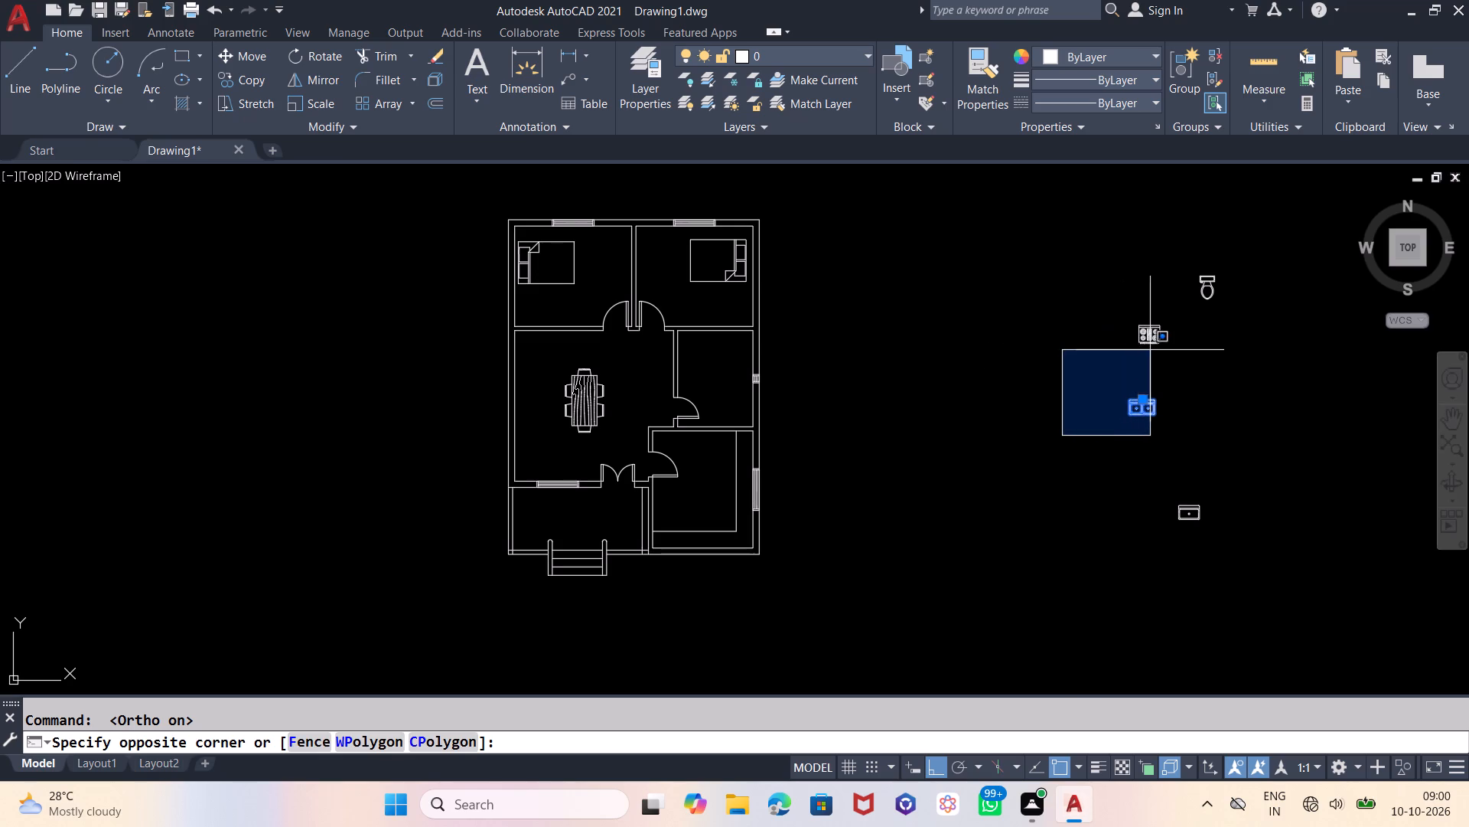
click(1107, 363)
text(ro)
key(Return)
drag(1090, 397, 1089, 404)
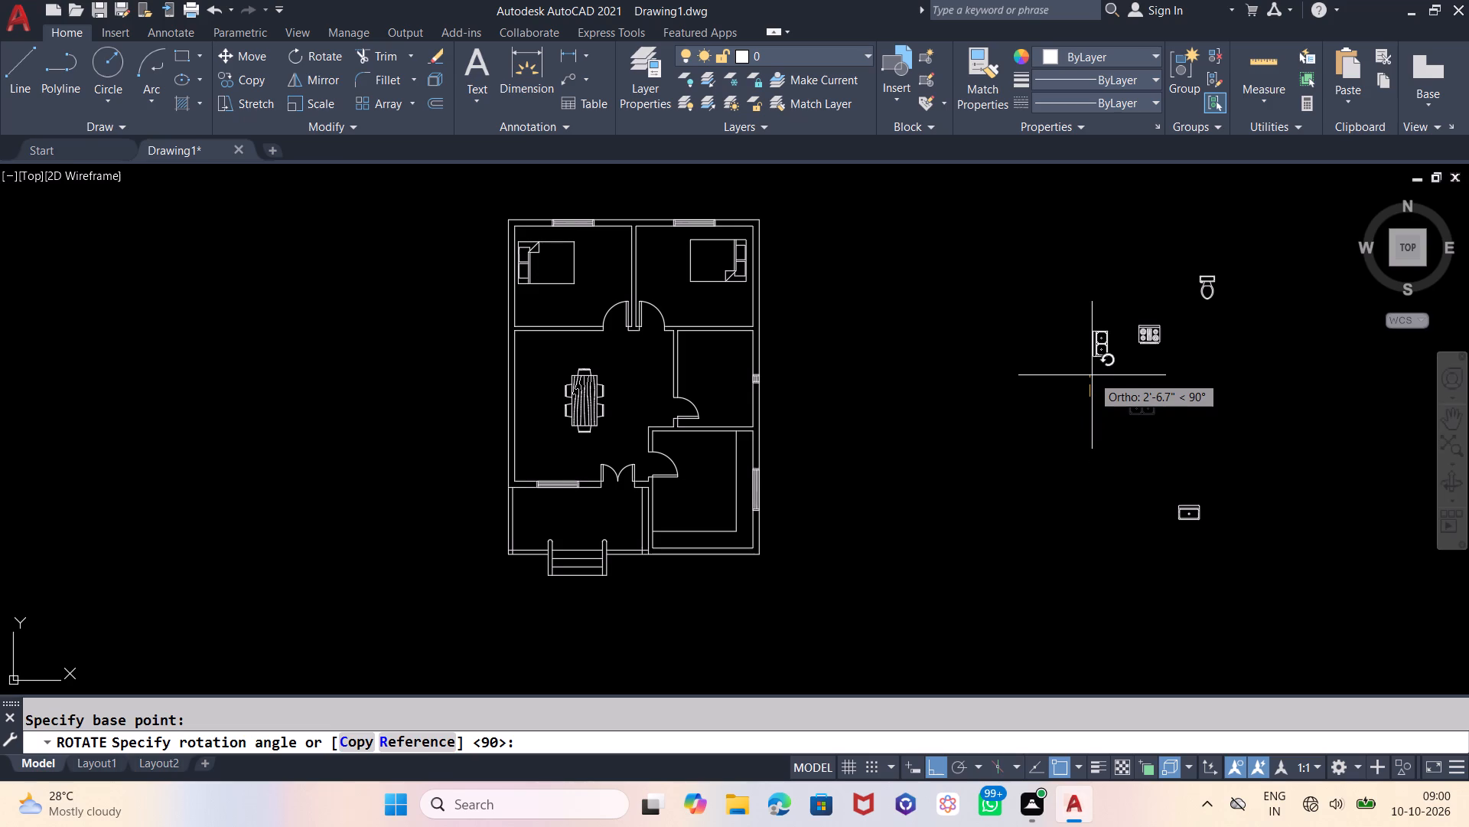
click(1125, 460)
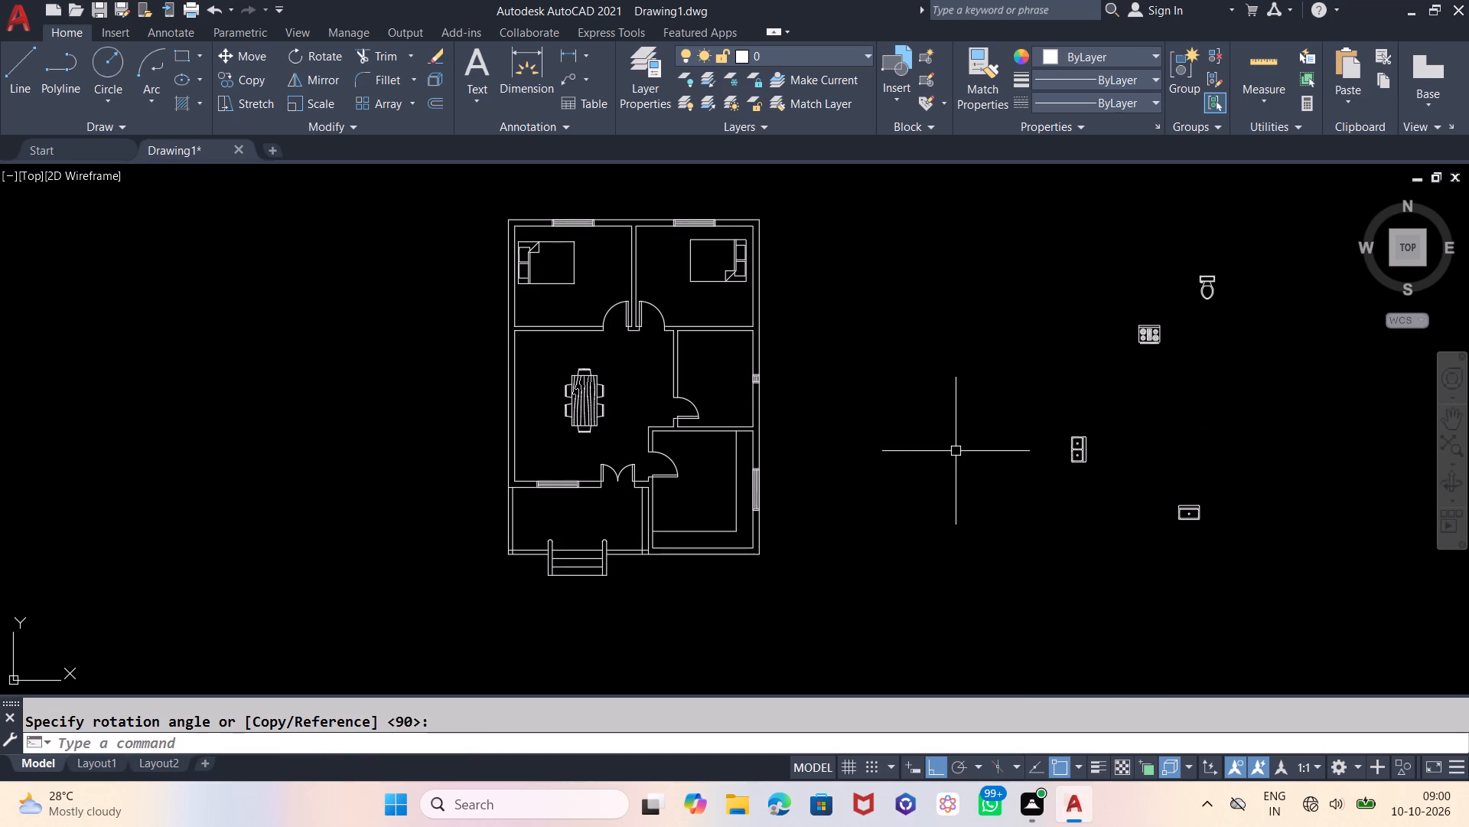
Rotate the stove block 180°.
click(1164, 318)
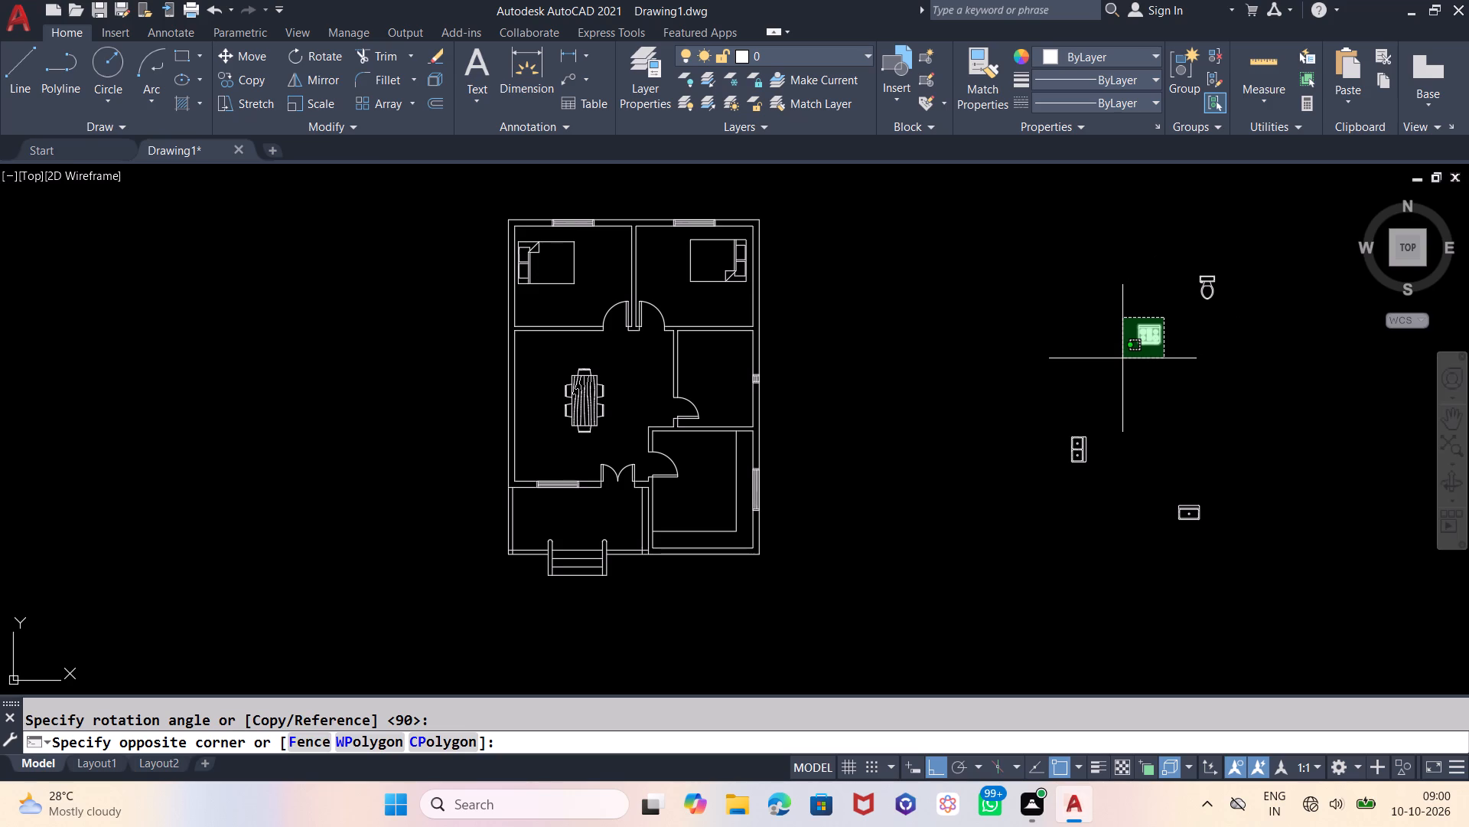
click(1122, 358)
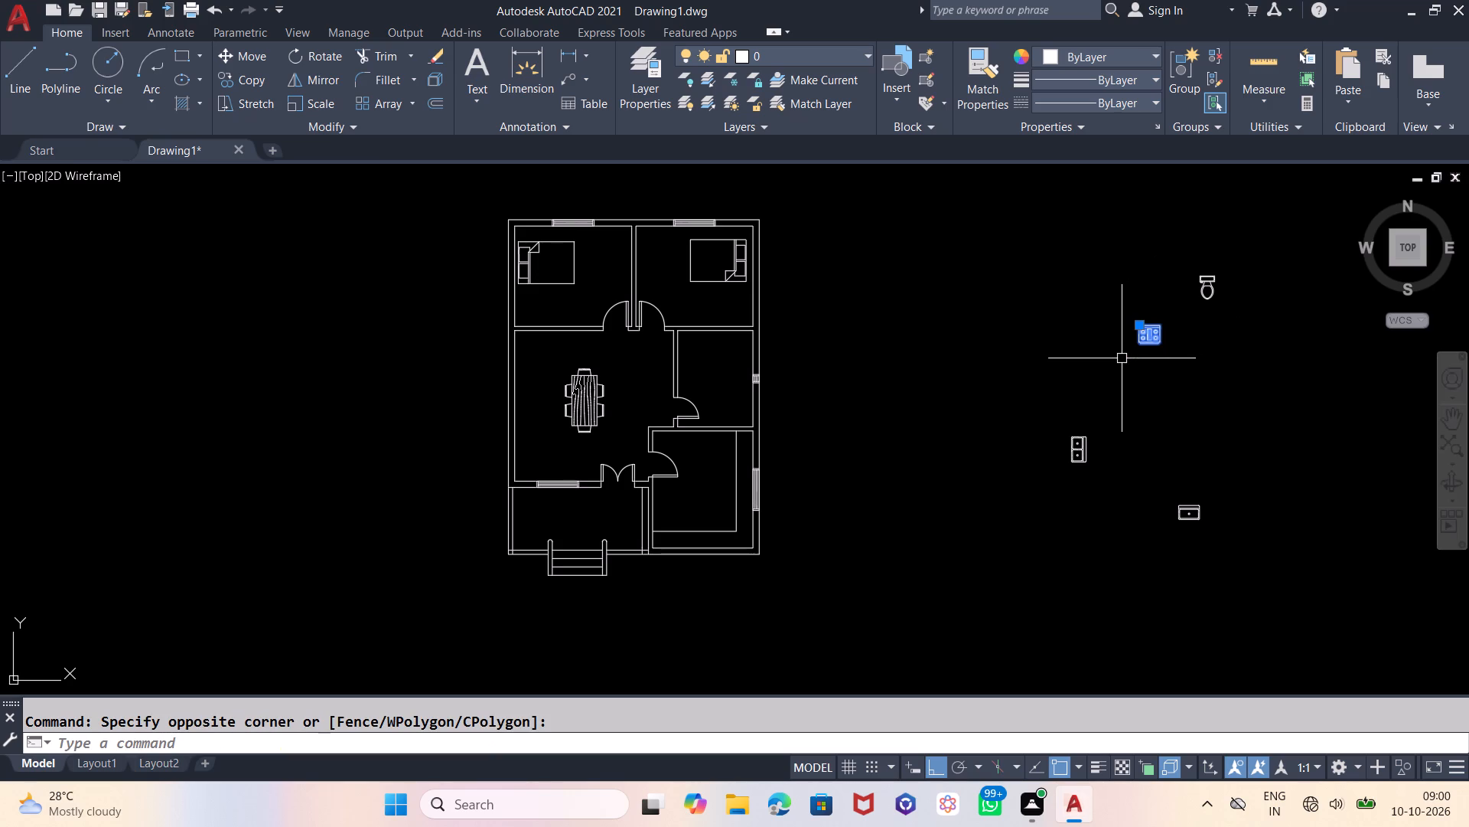
text(ro)
key(Return)
click(1122, 358)
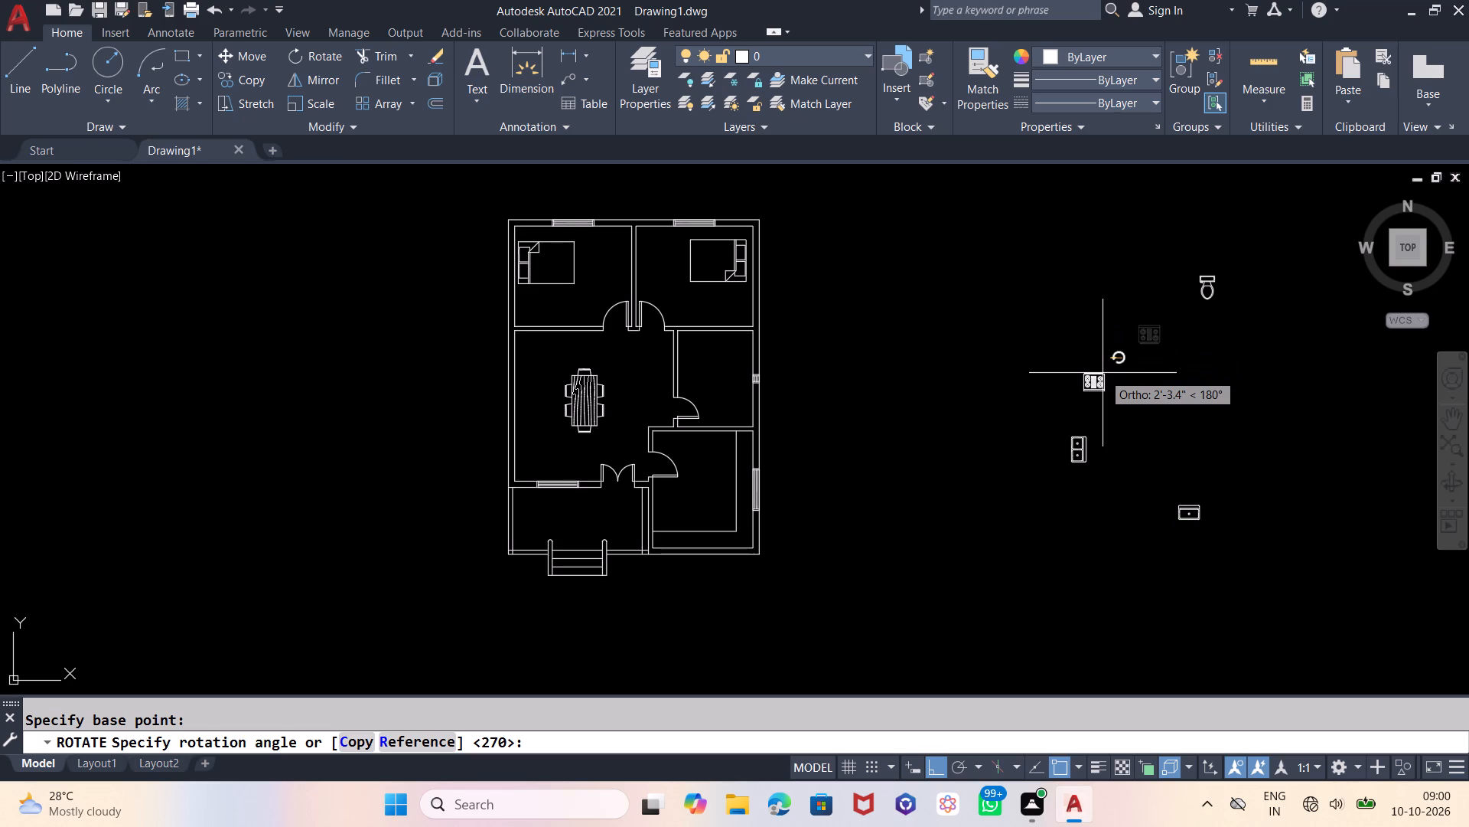
click(1103, 373)
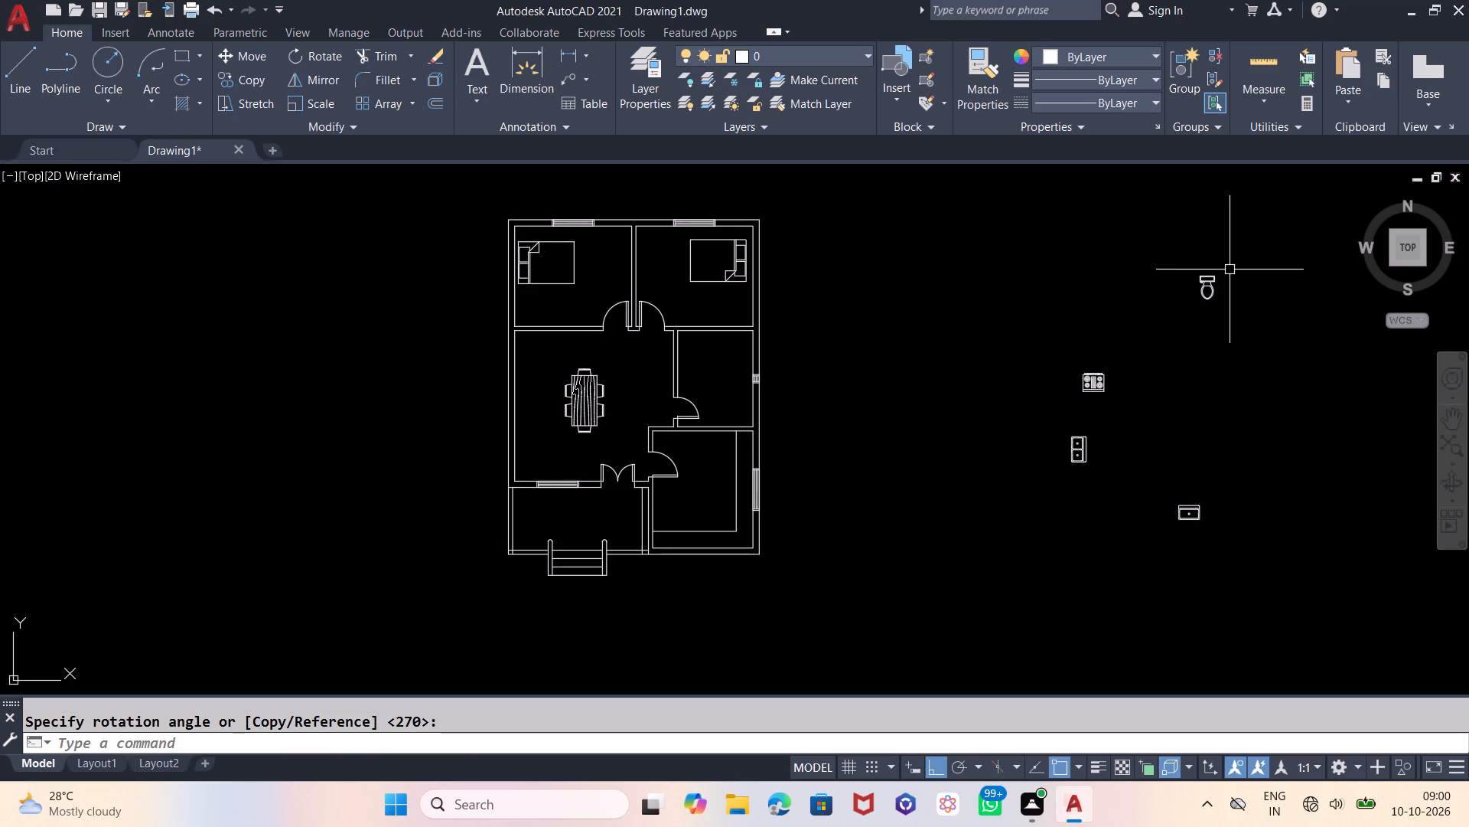
Rotate the toilet 90° clockwise so its tank is on the east side.
click(1230, 270)
click(1173, 312)
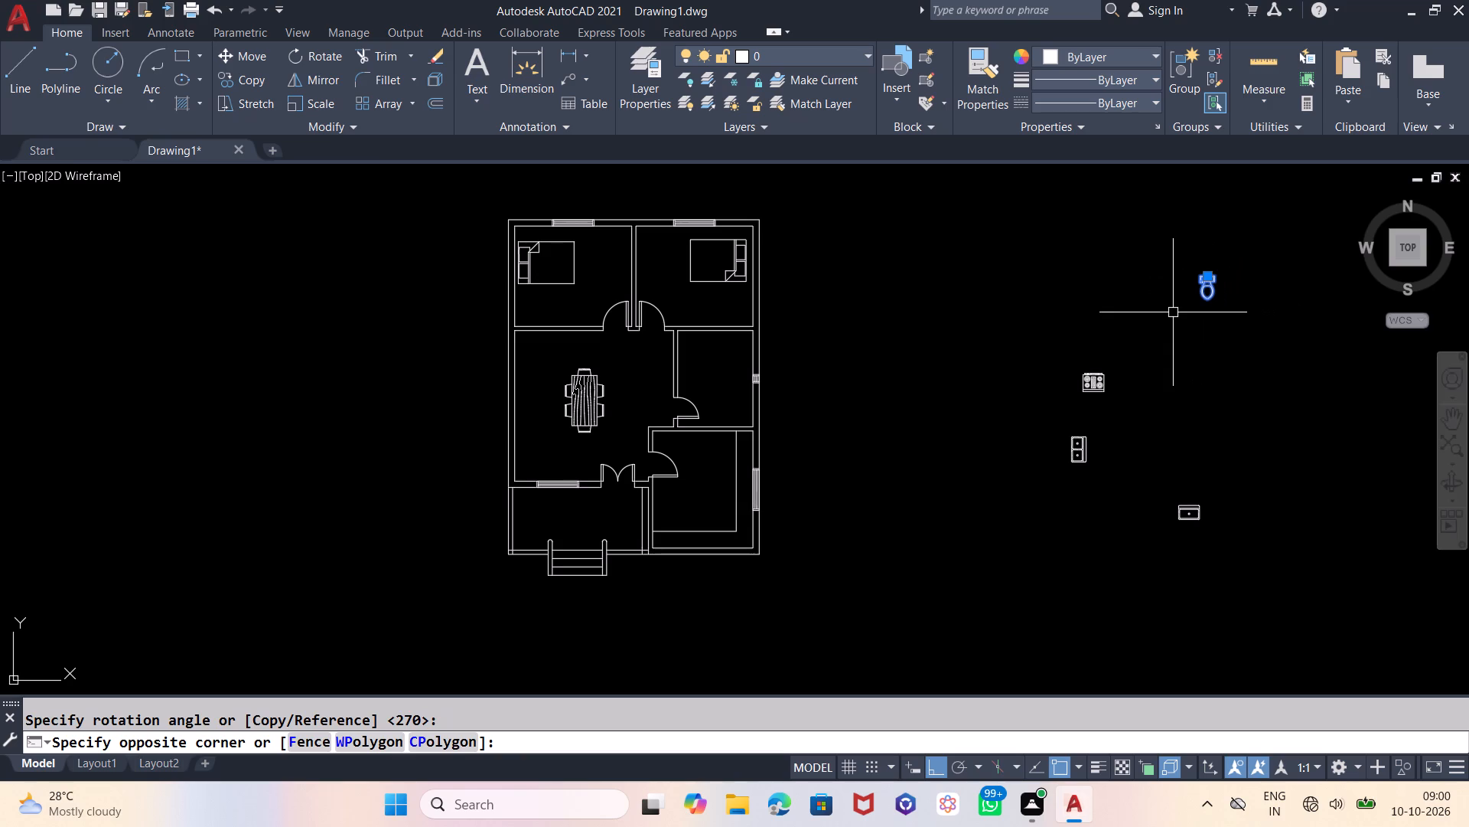
text(ro)
key(Return)
click(1173, 312)
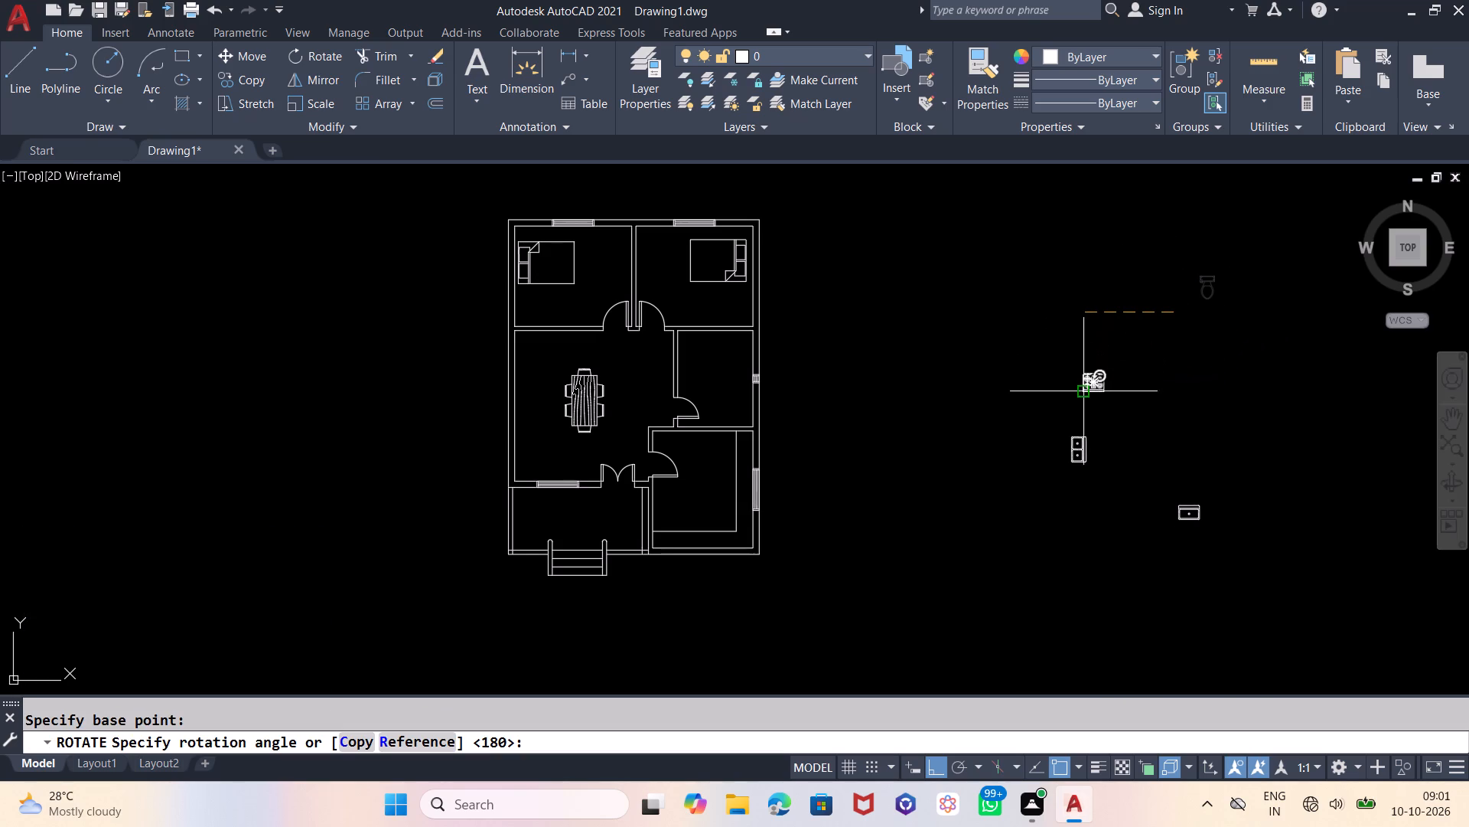
click(1099, 440)
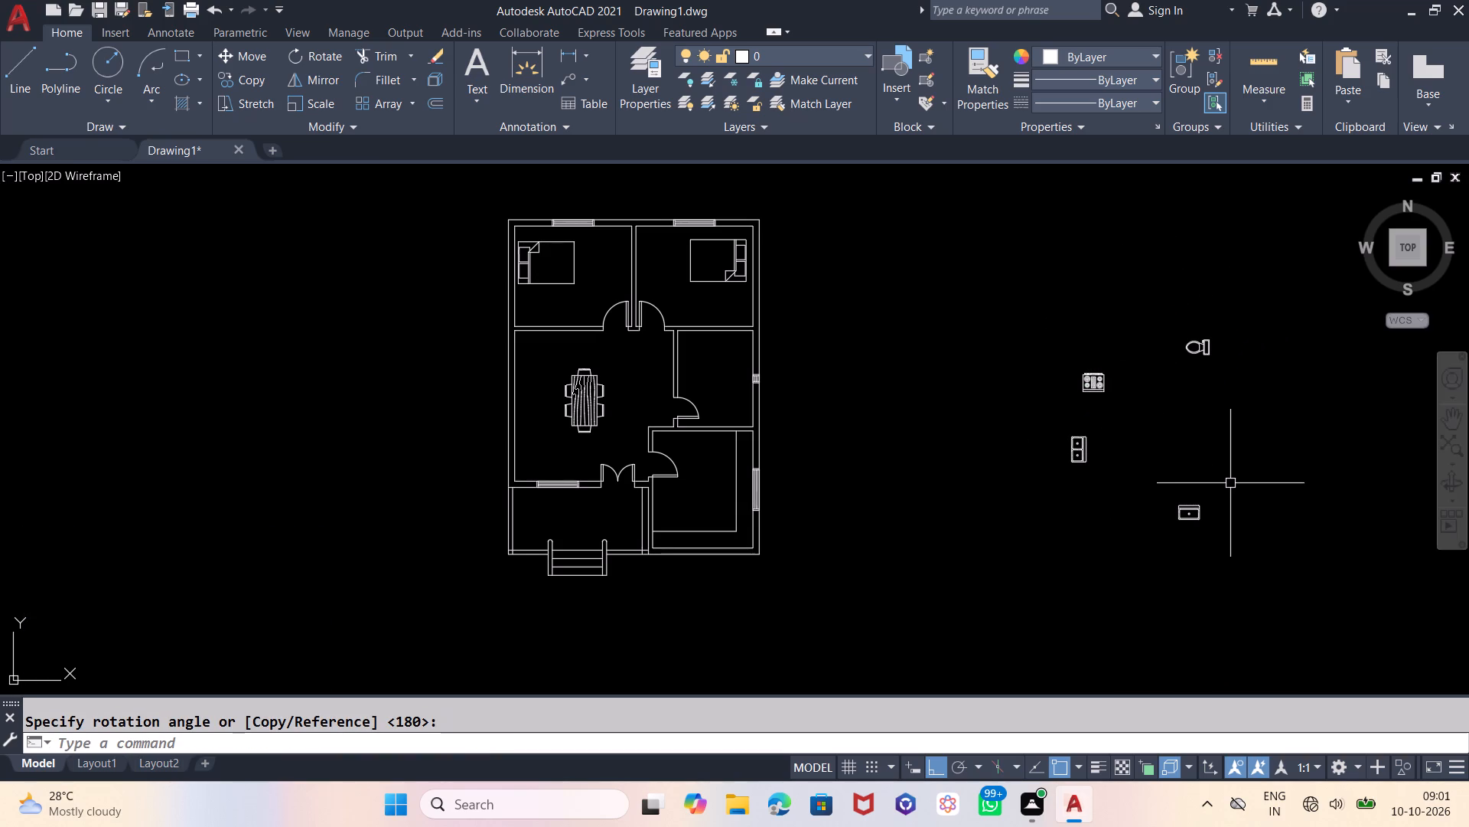
Rotate the single-bowl sink 180°.
click(1213, 483)
click(1124, 571)
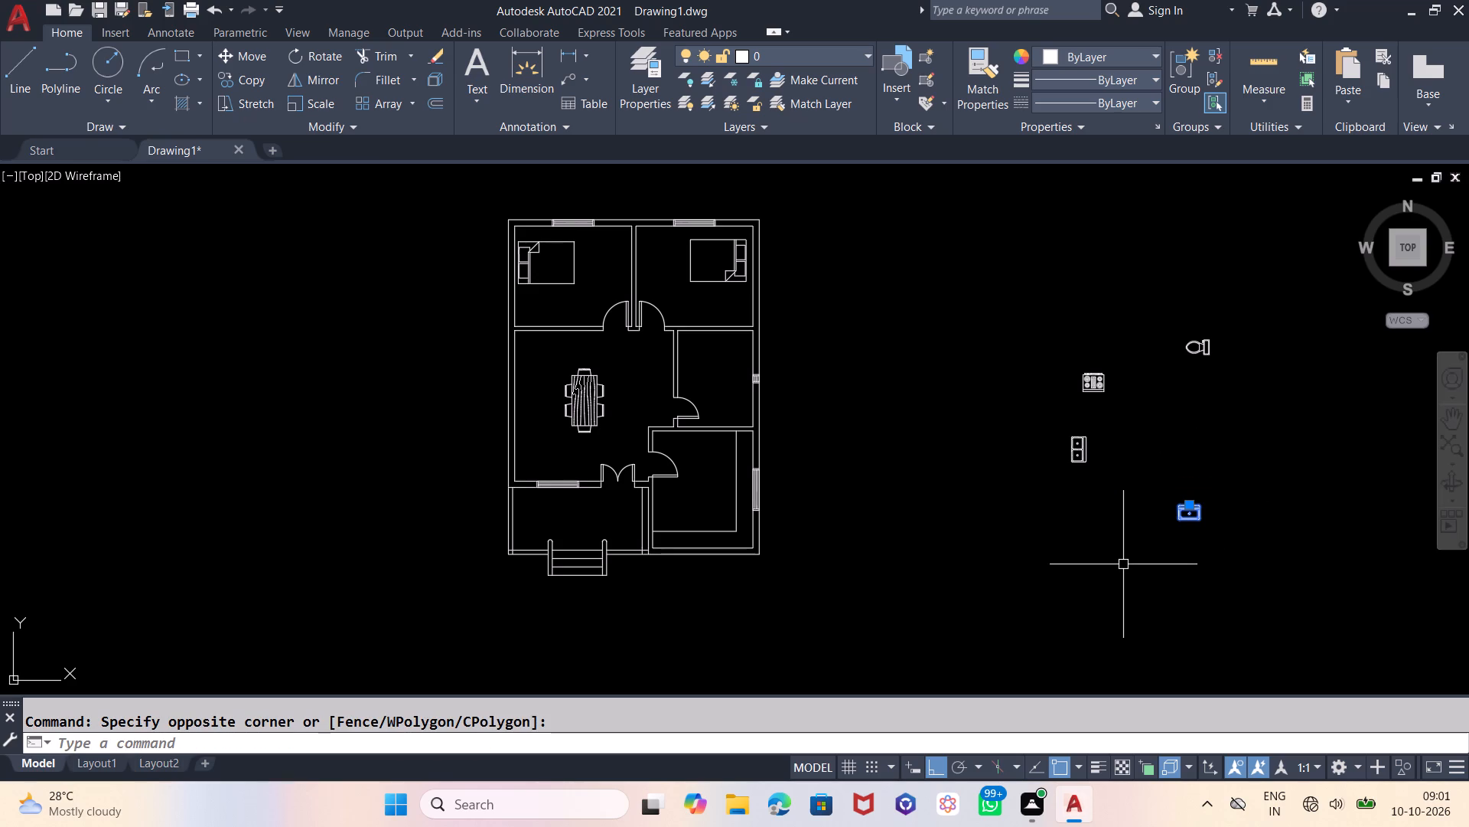
text(ro)
key(Return)
click(1122, 561)
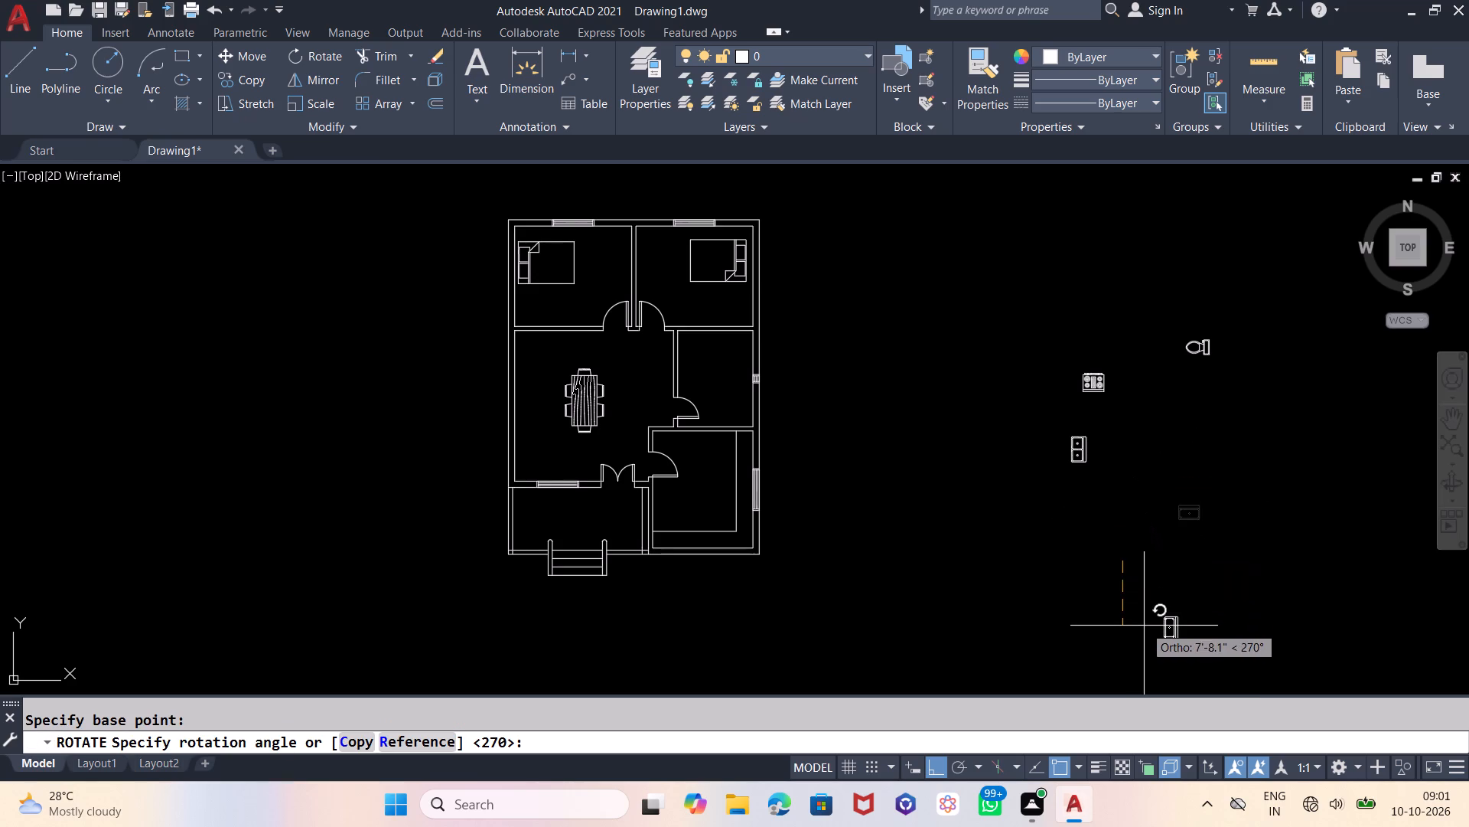
click(997, 651)
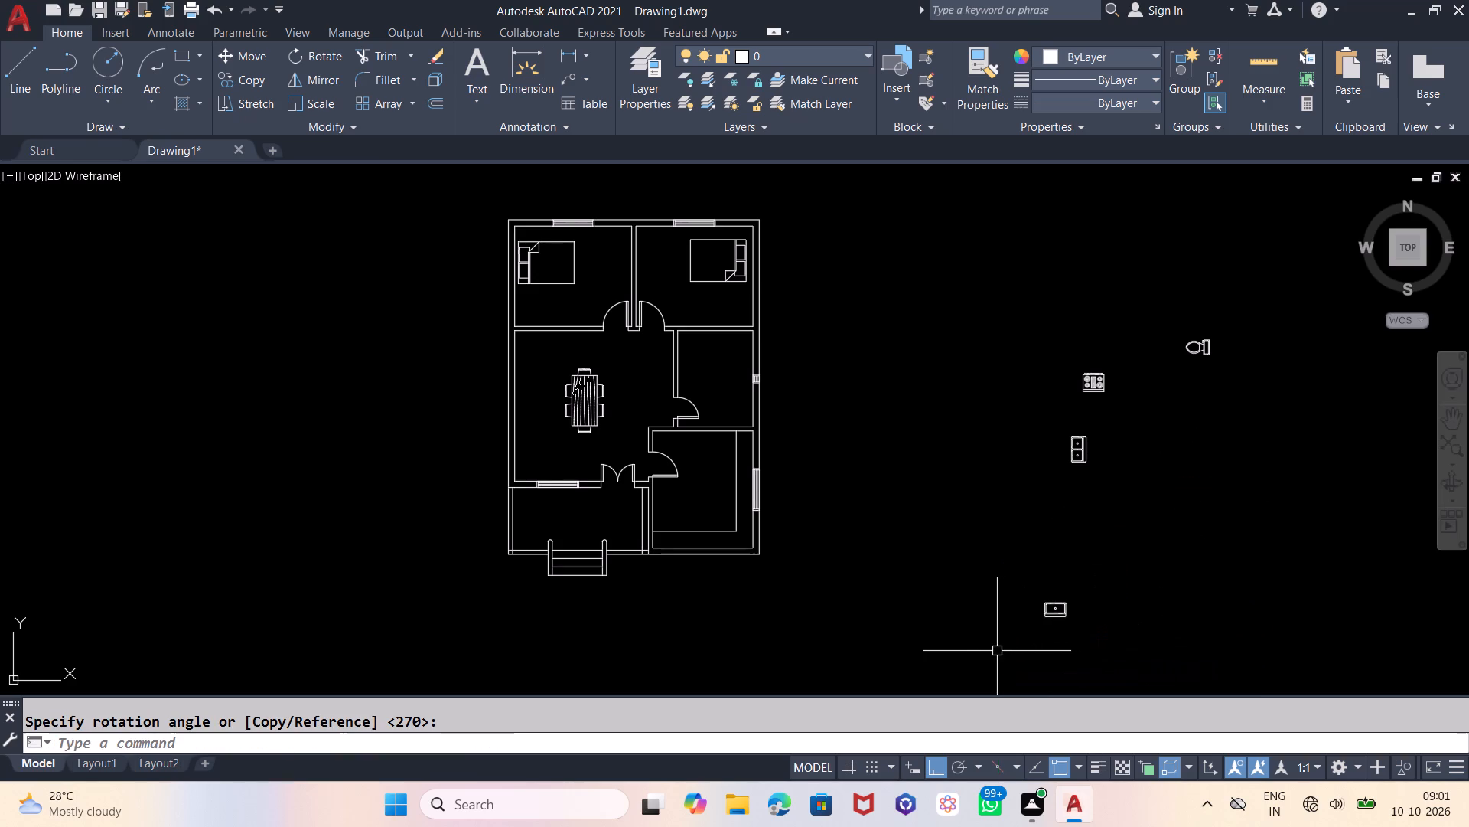
Move the toilet into the northeast corner of the bathroom, tank toward the east wall, with Ortho off.
click(1240, 321)
click(1154, 389)
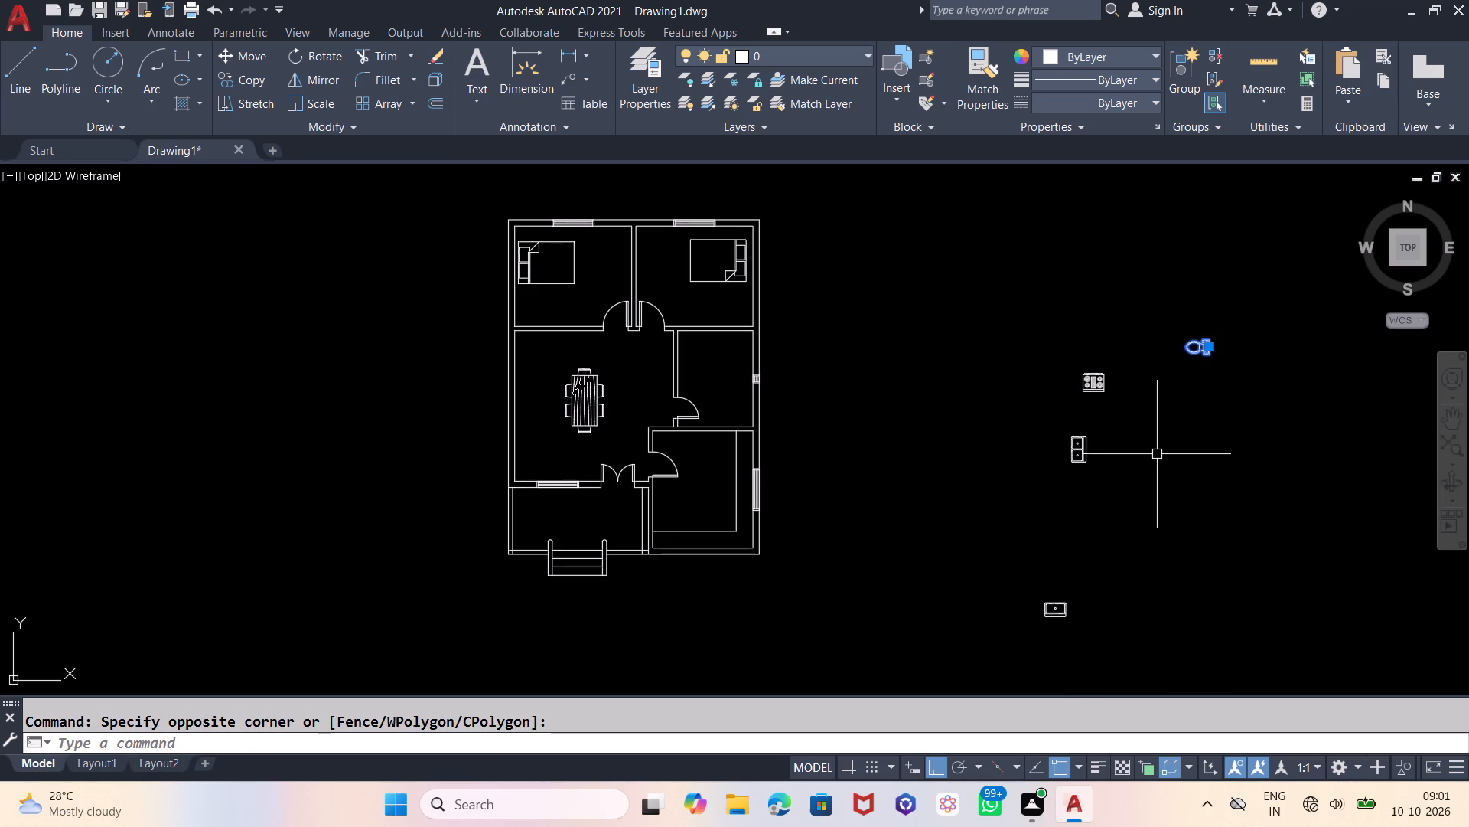
key(m)
key(Return)
click(1183, 362)
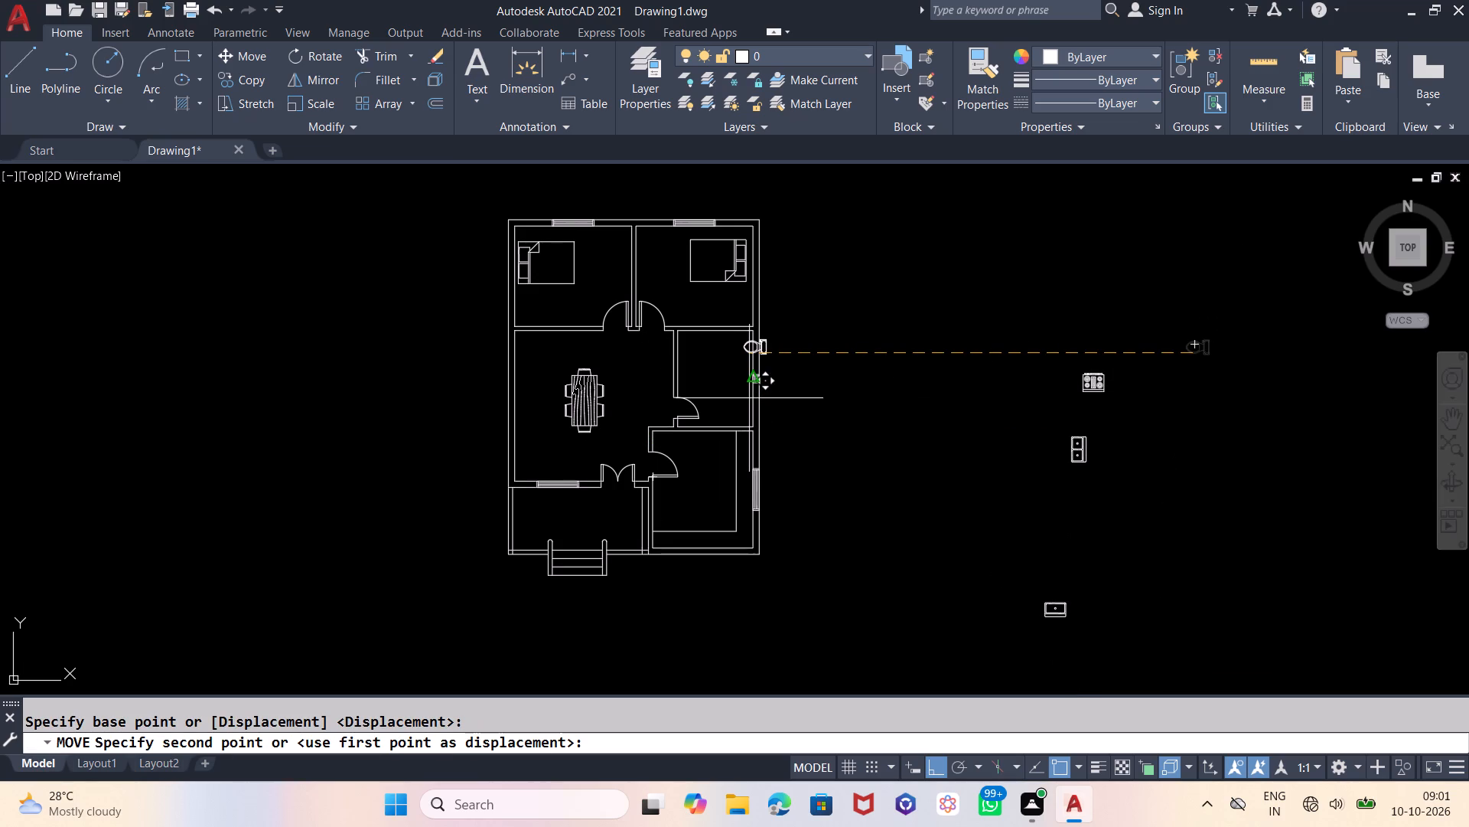
key(F8)
scroll(721, 358, up, 2)
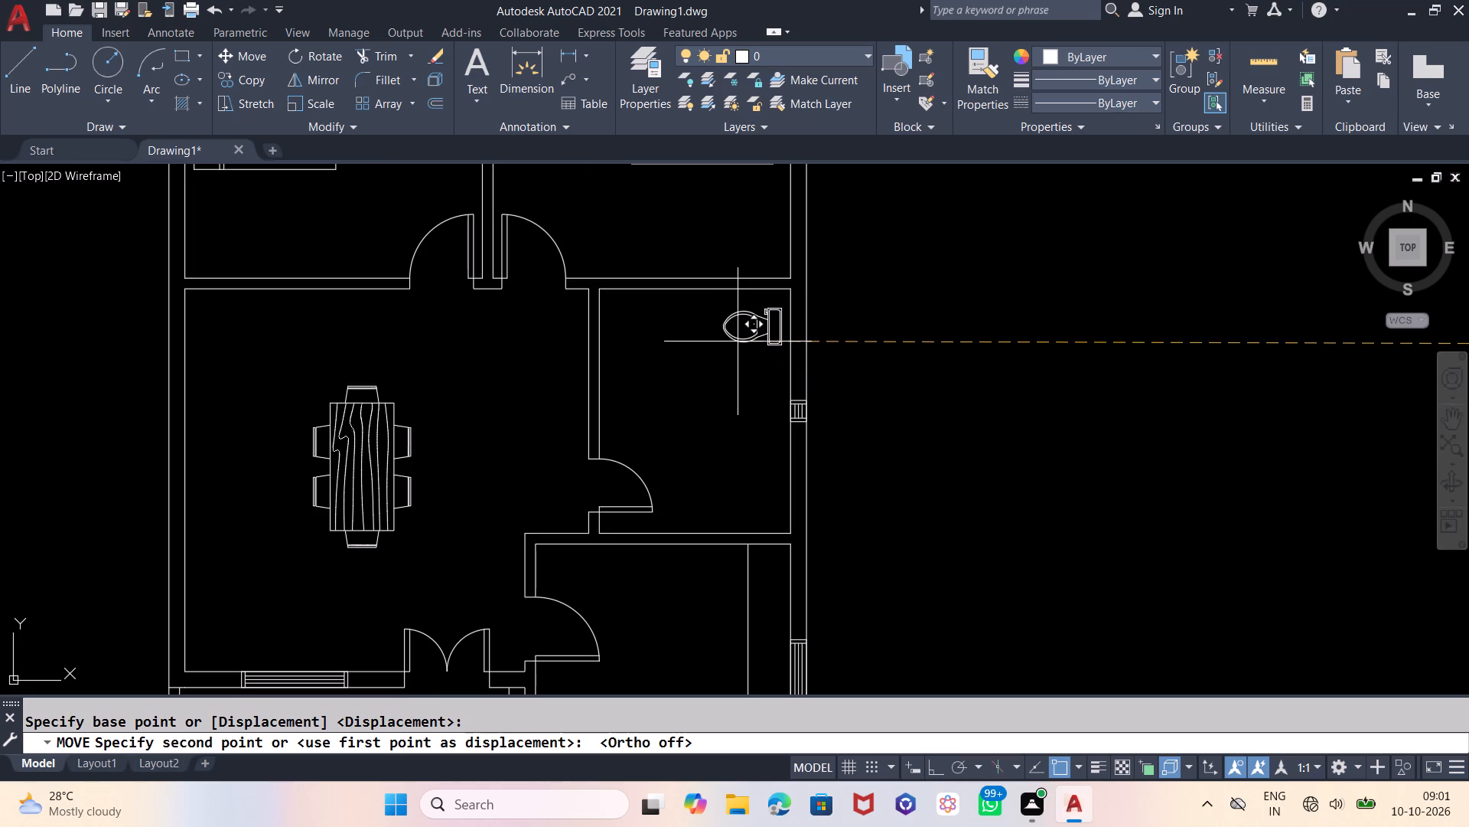
click(738, 342)
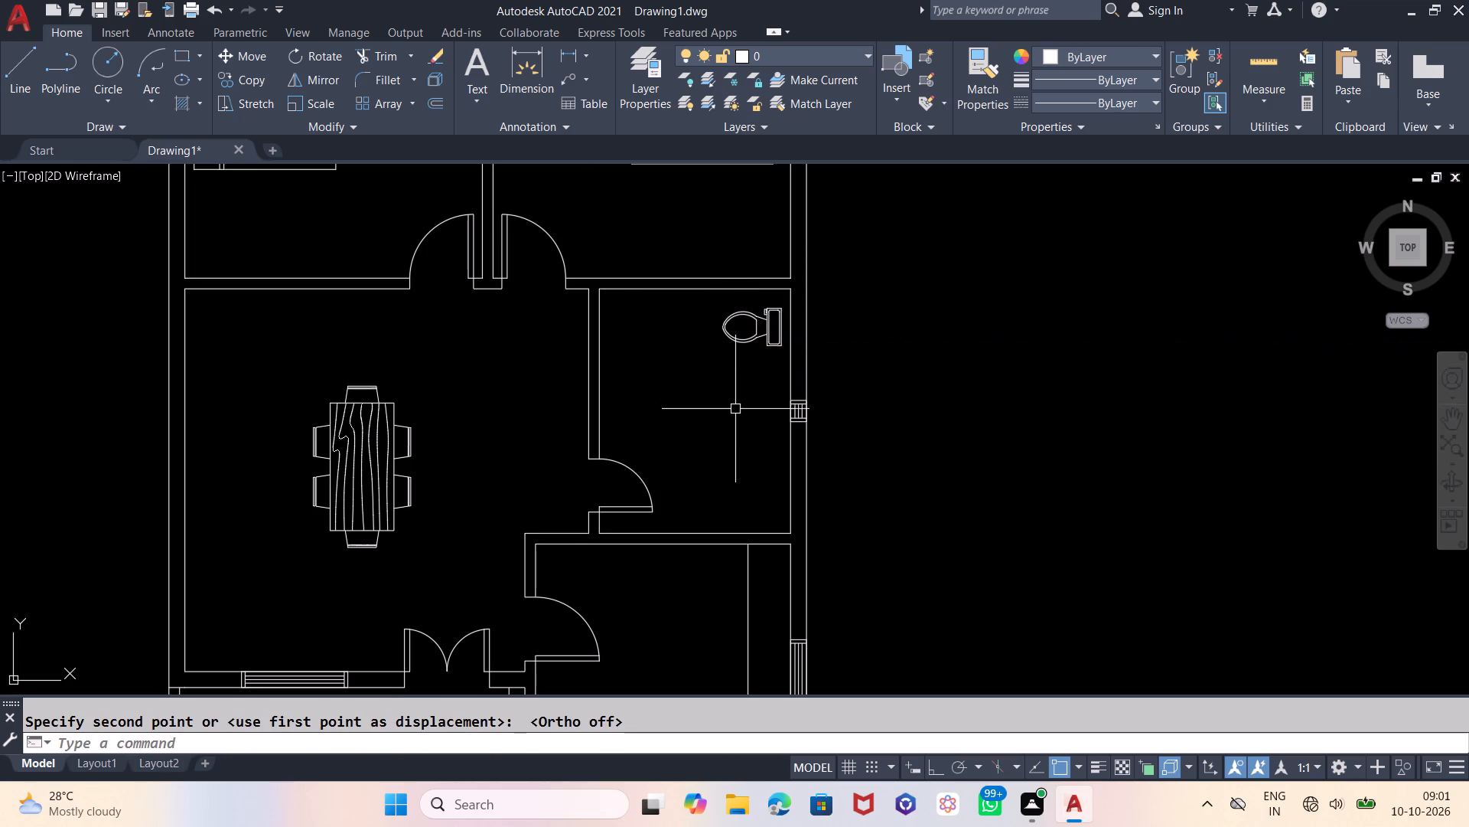
Move the single-bowl sink into the bathroom's southeast corner, against the south wall.
scroll(724, 304, down, 2)
drag(1091, 541, 1084, 545)
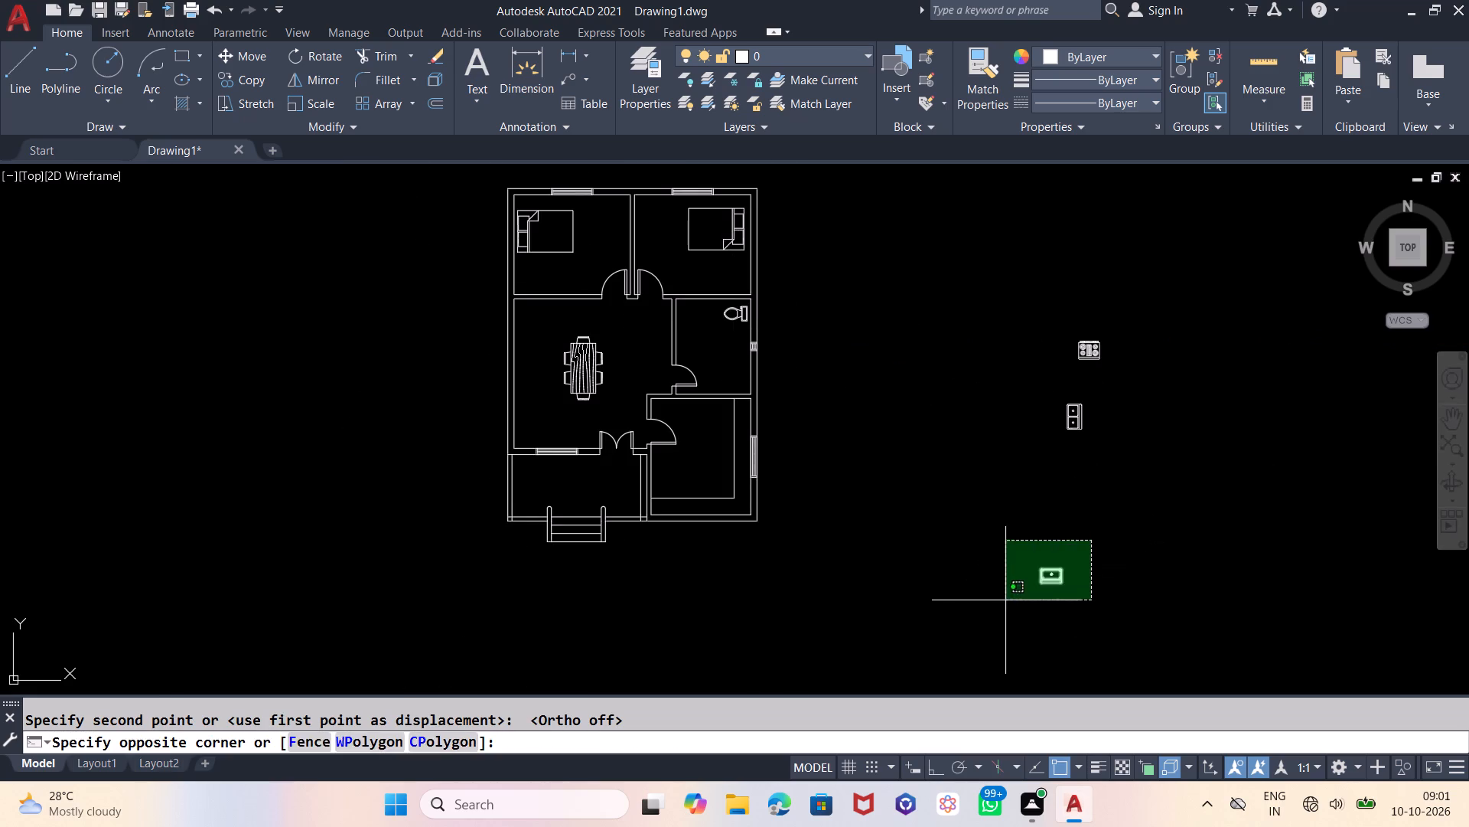
click(1003, 603)
key(m)
key(Return)
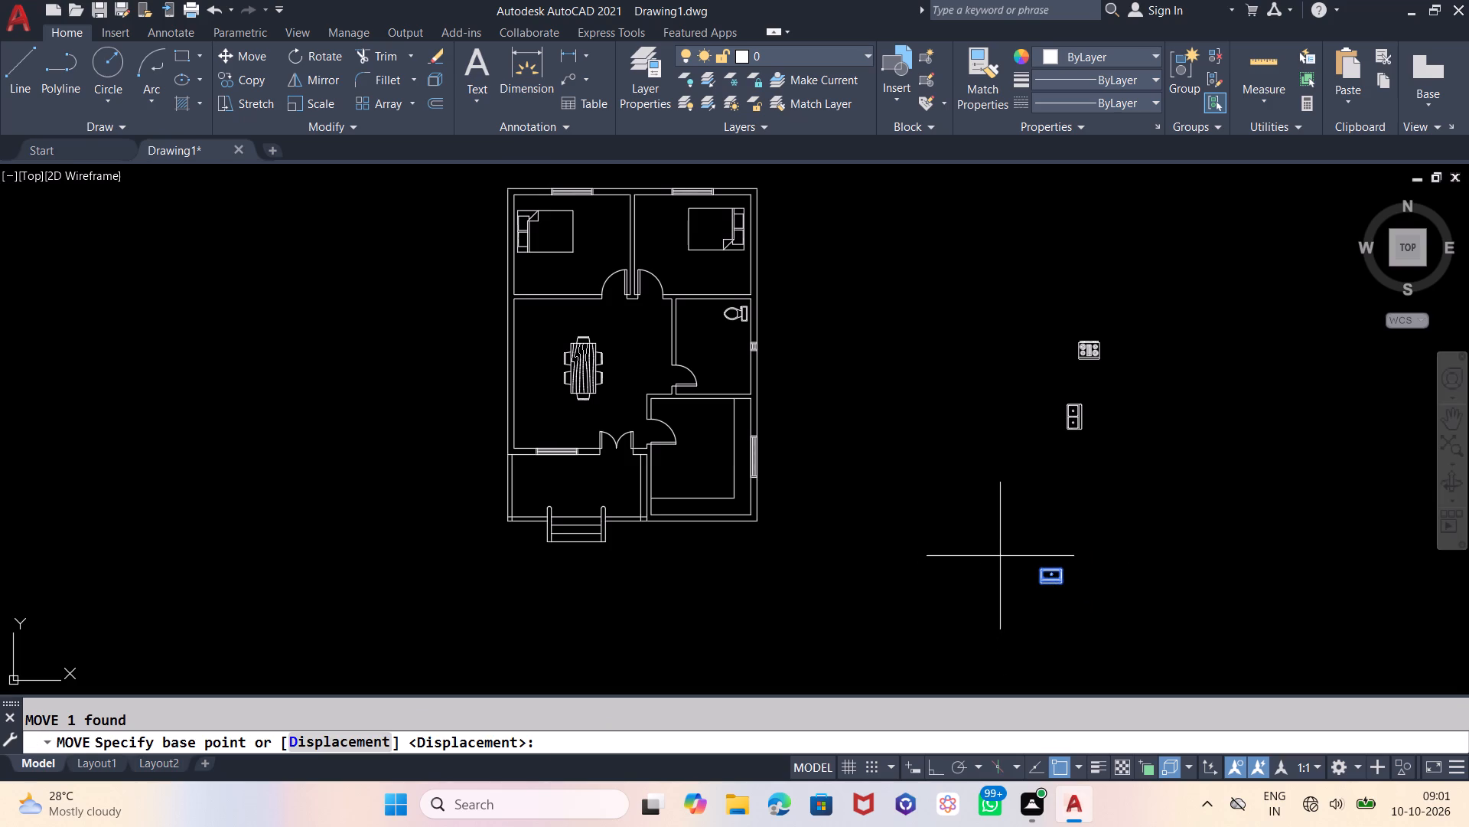
click(1027, 554)
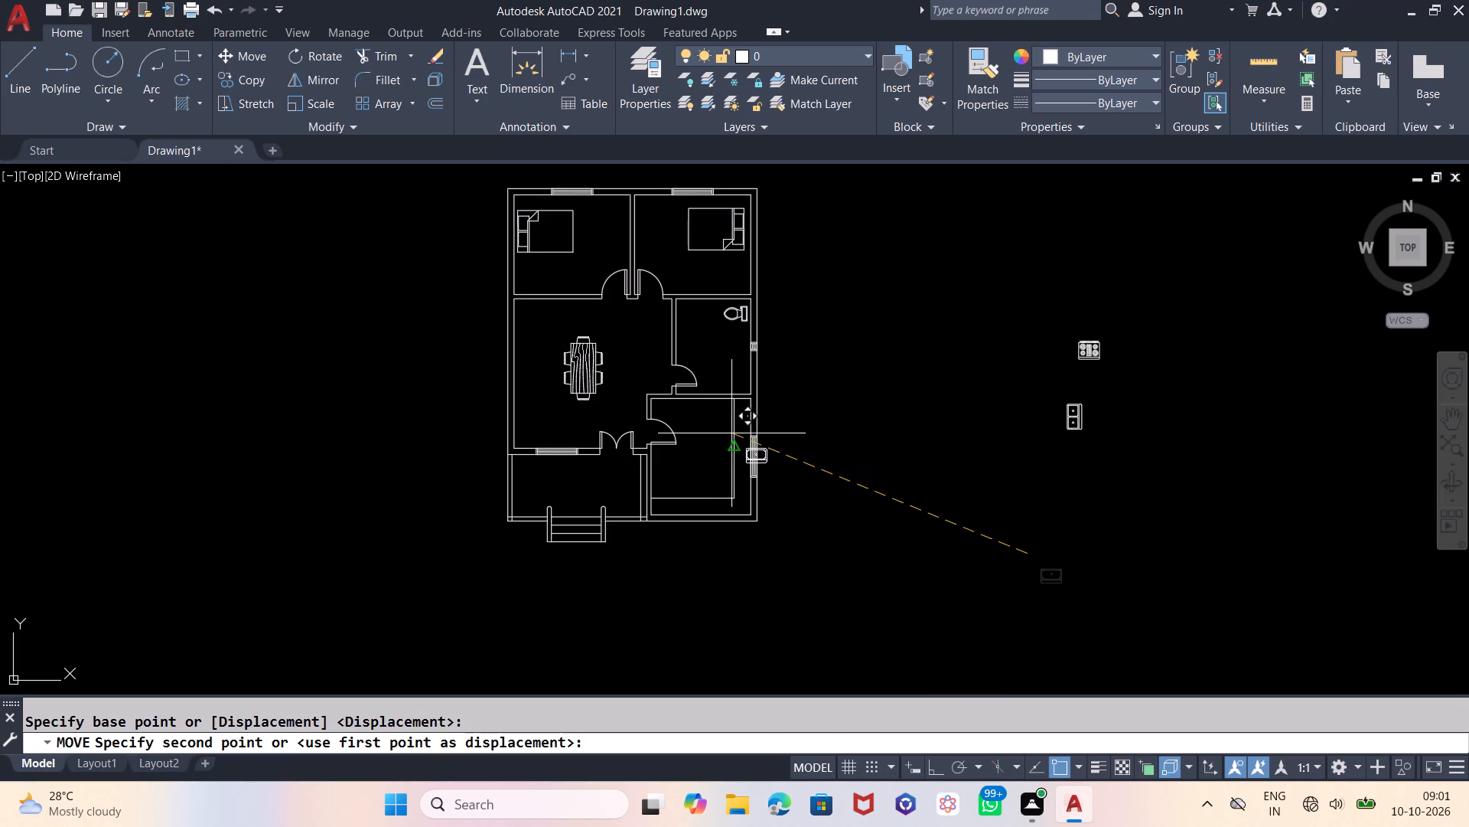
scroll(703, 351, up, 4)
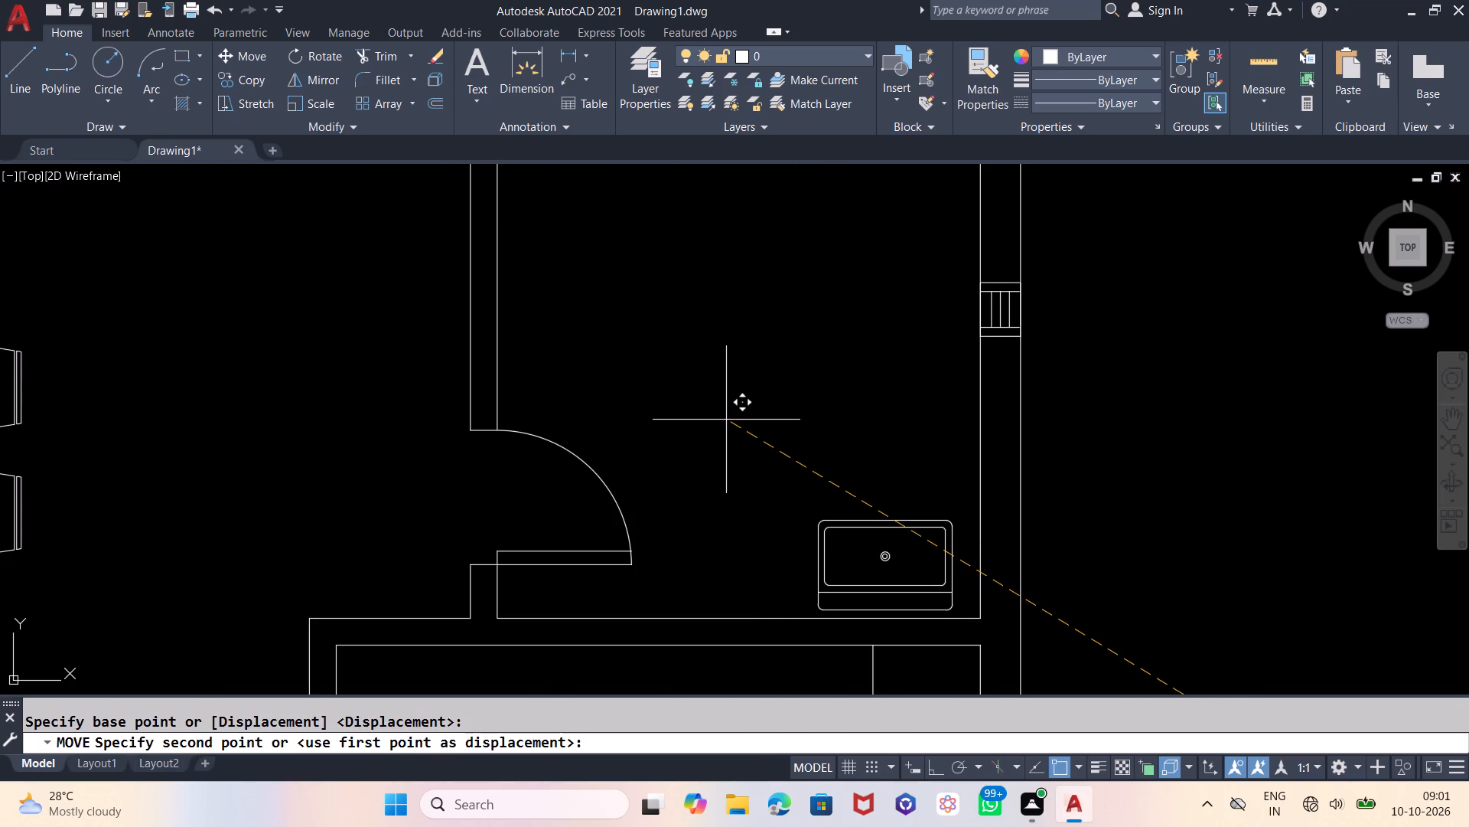
click(726, 420)
Move the double-bowl sink onto the kitchen's east counter, beside the north end of the window.
scroll(718, 358, down, 4)
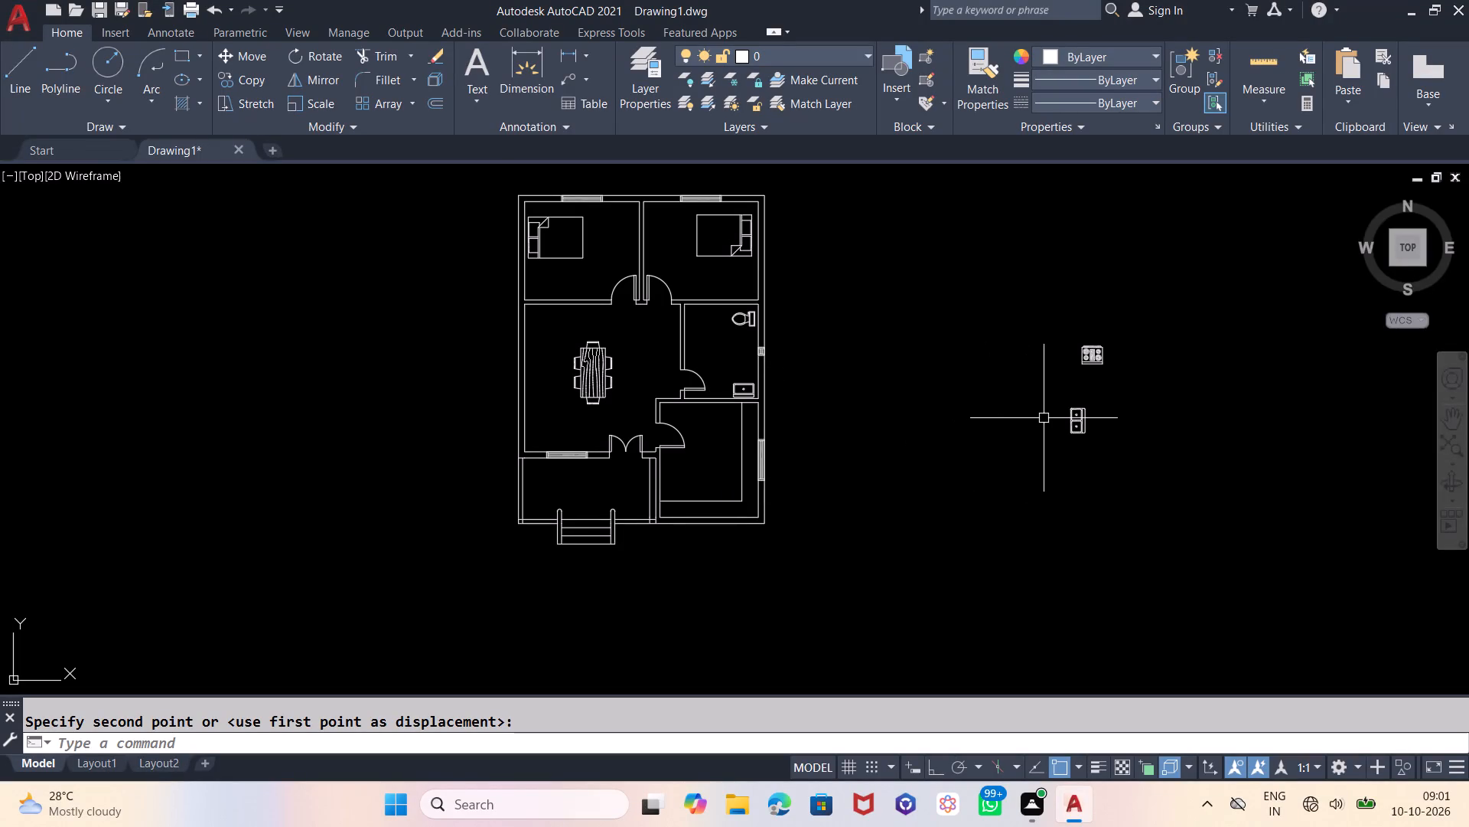
click(1100, 397)
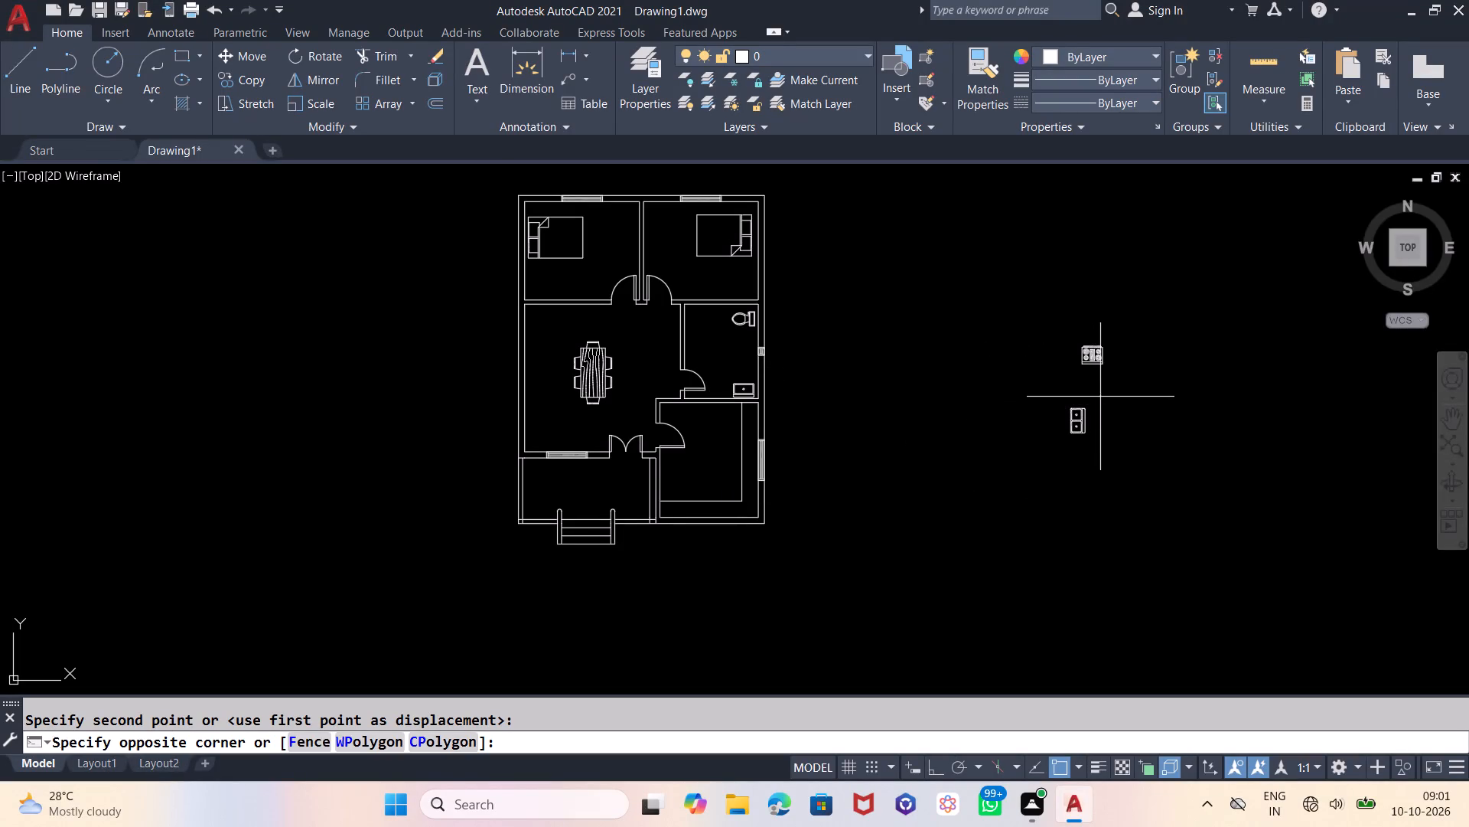
click(1049, 453)
key(m)
key(Return)
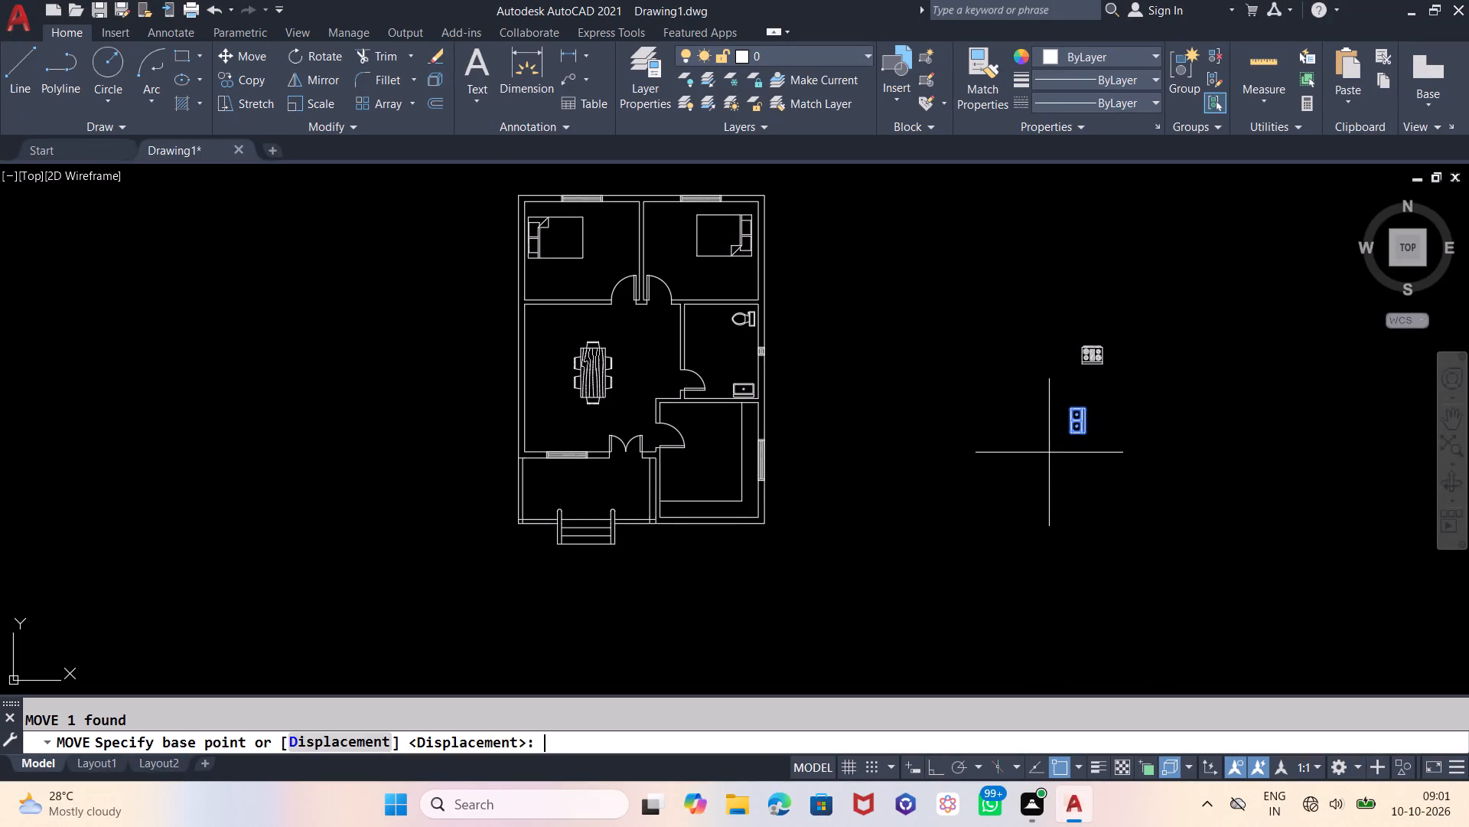
click(1047, 432)
scroll(725, 445, up, 2)
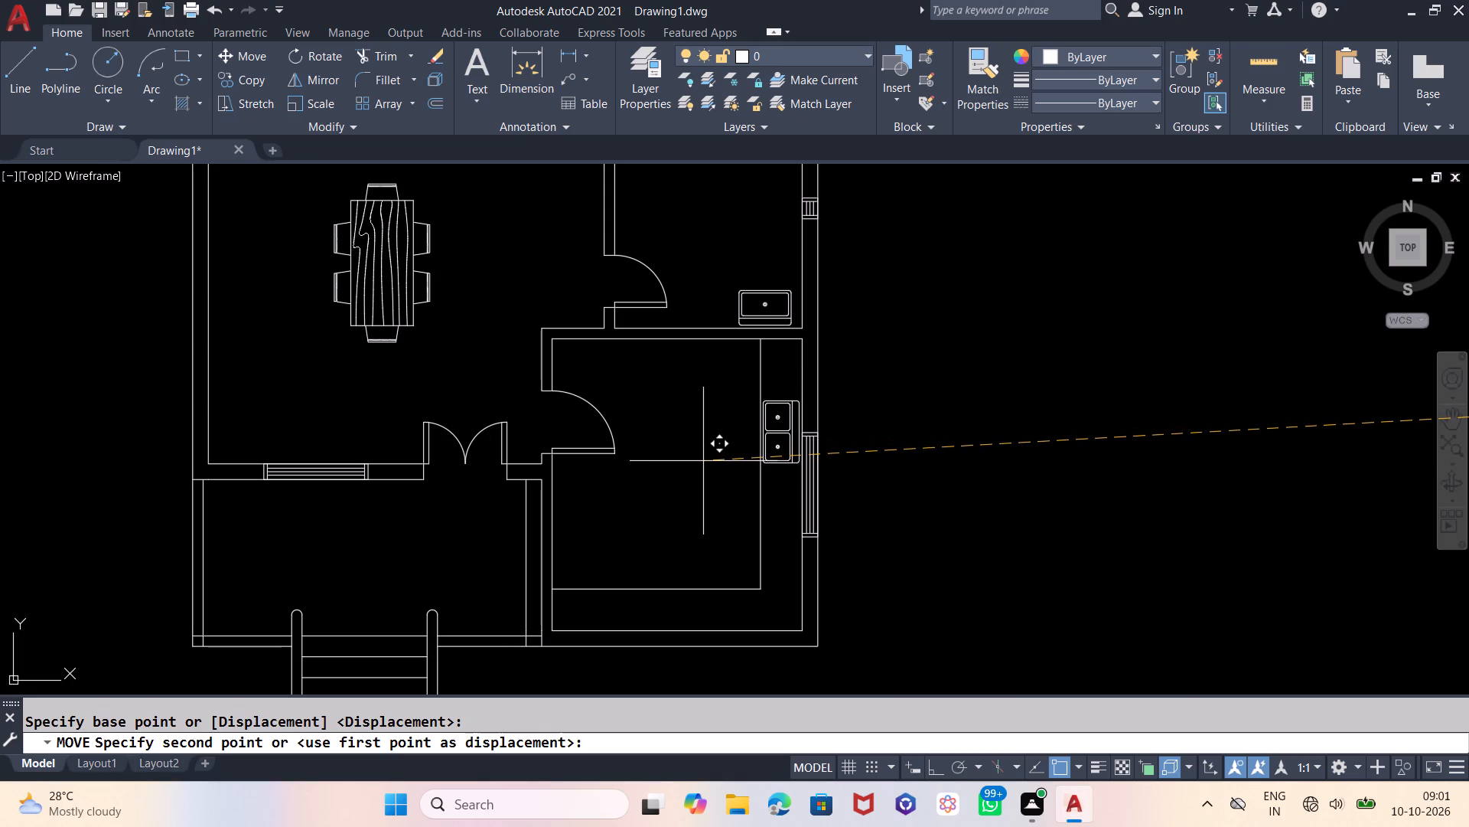
click(703, 461)
Scale the stove block down slightly by eye so it suits the kitchen counter depth.
scroll(603, 399, down, 1)
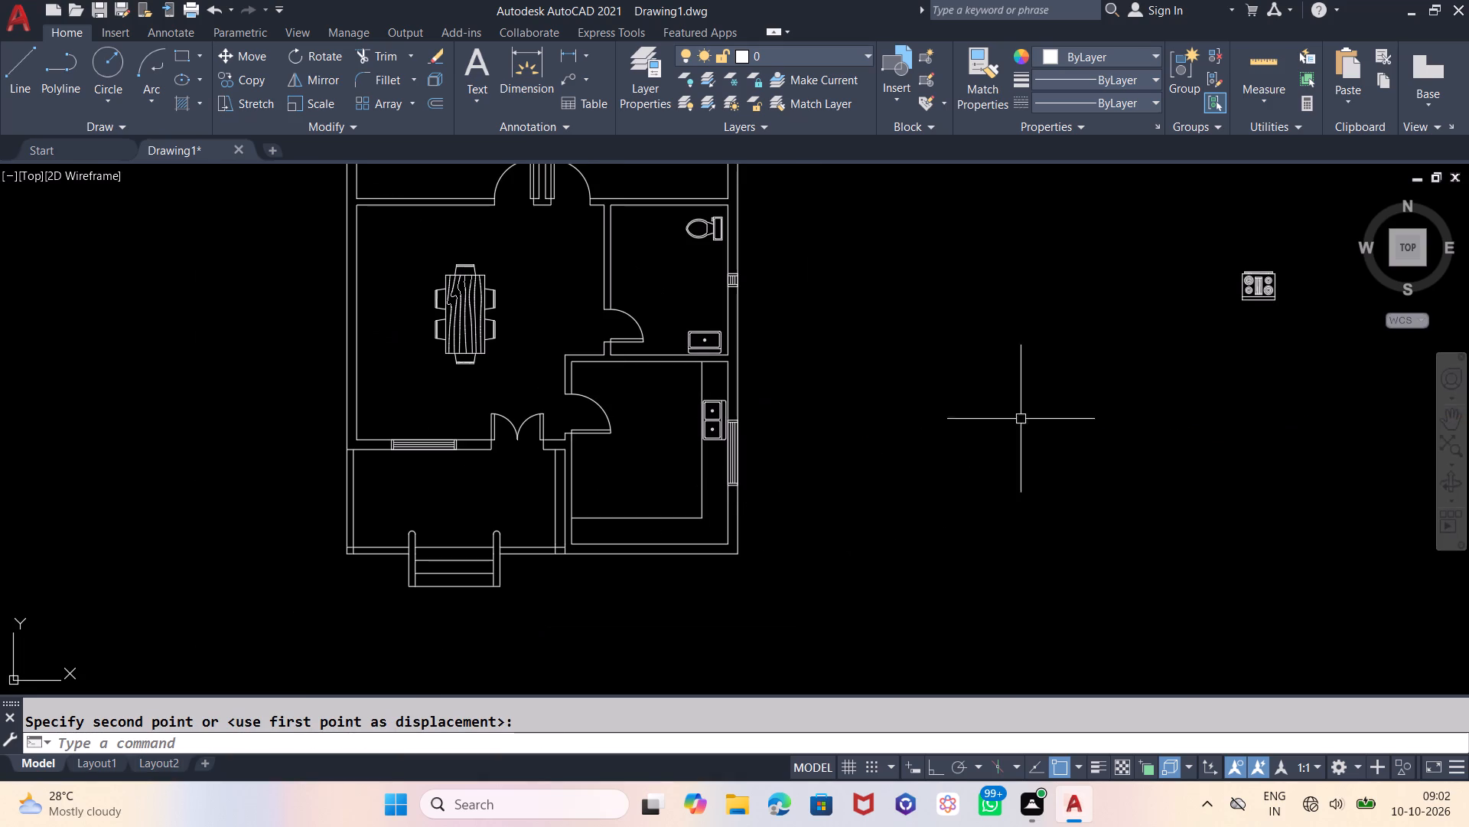
click(1302, 253)
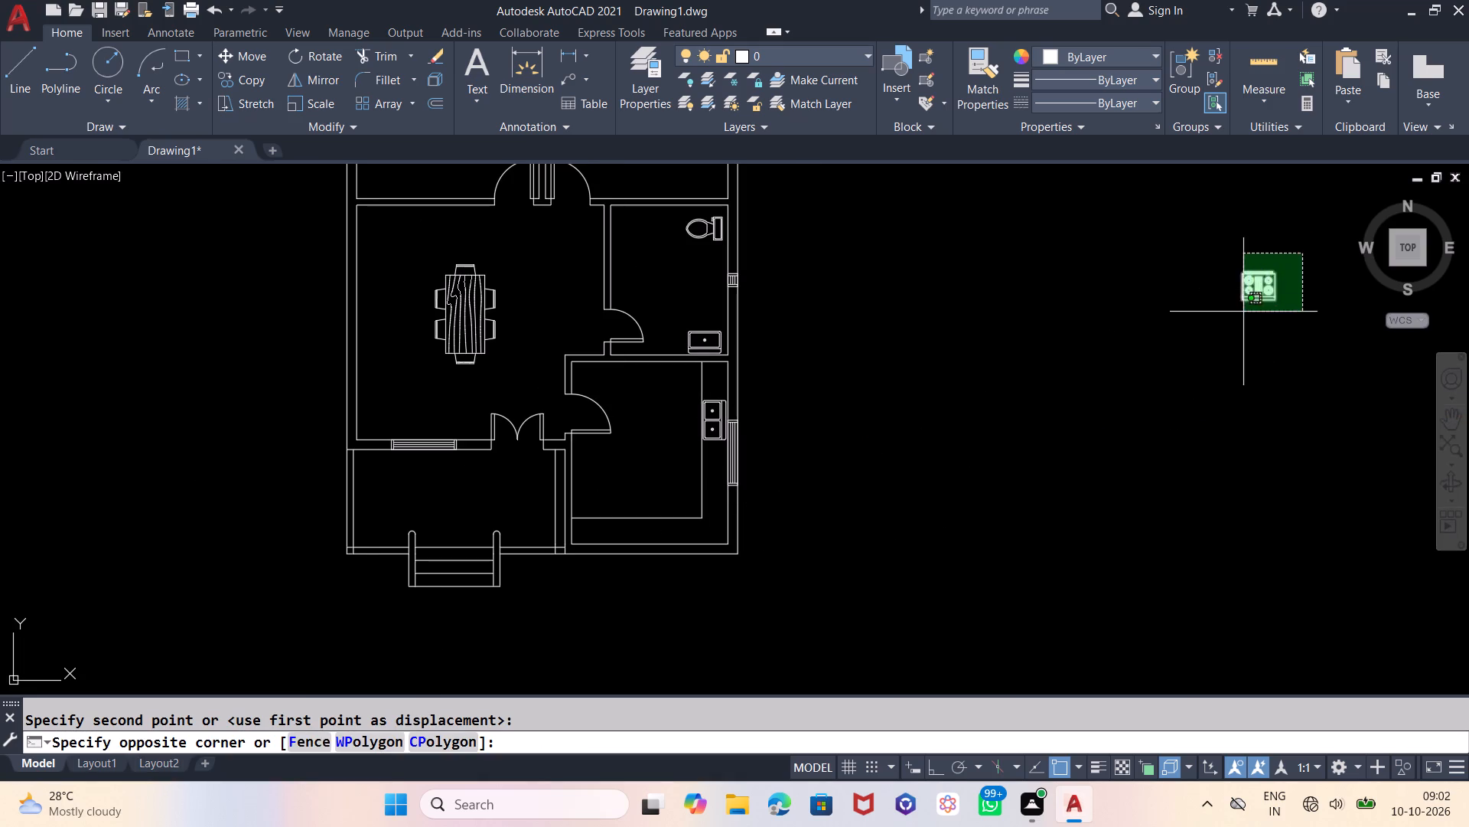
click(1225, 320)
text(sc)
key(Return)
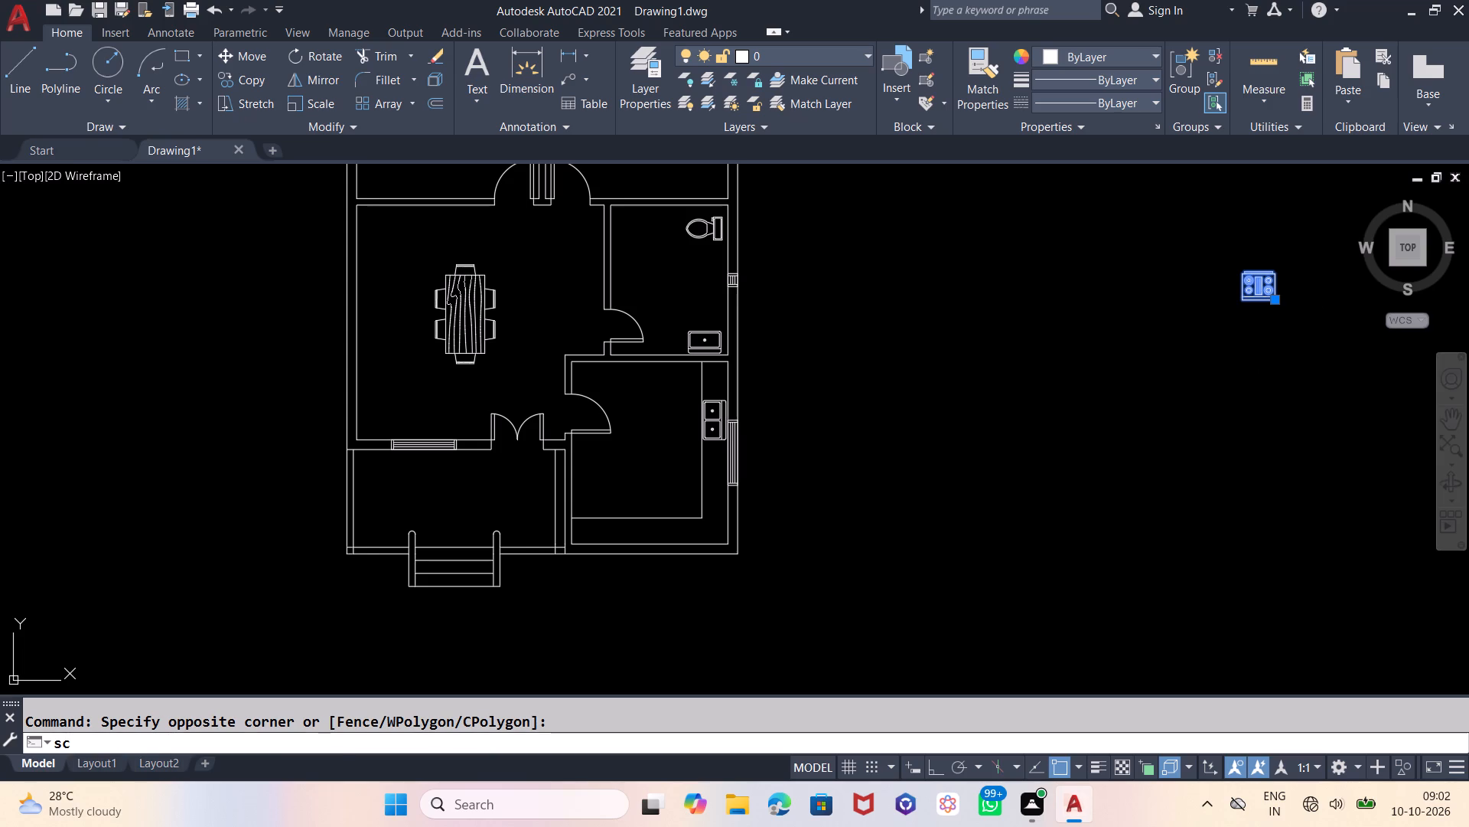
click(1216, 331)
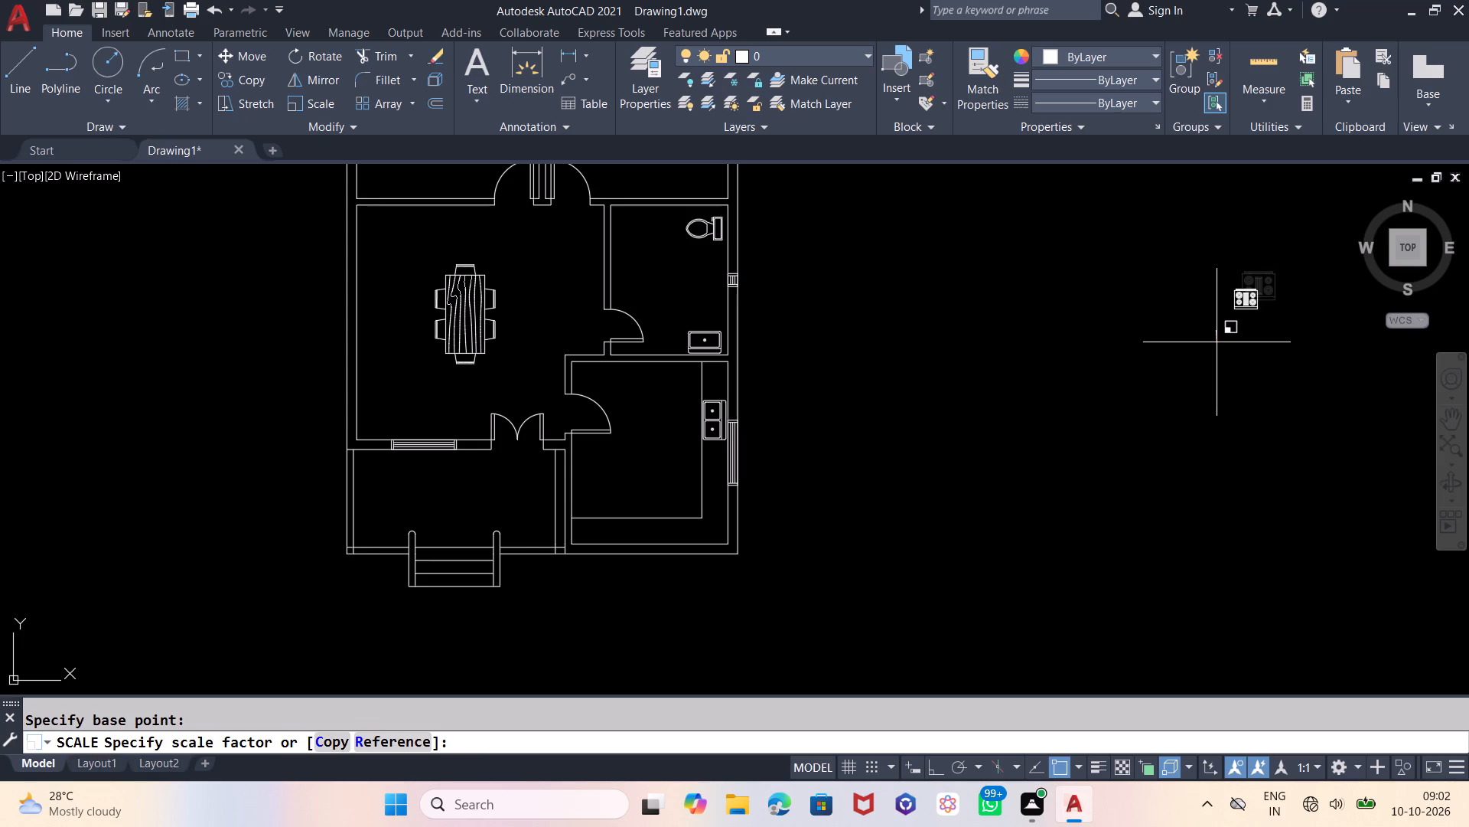
click(1217, 344)
Move the stove onto the kitchen's south counter, near the middle of its length.
click(1270, 270)
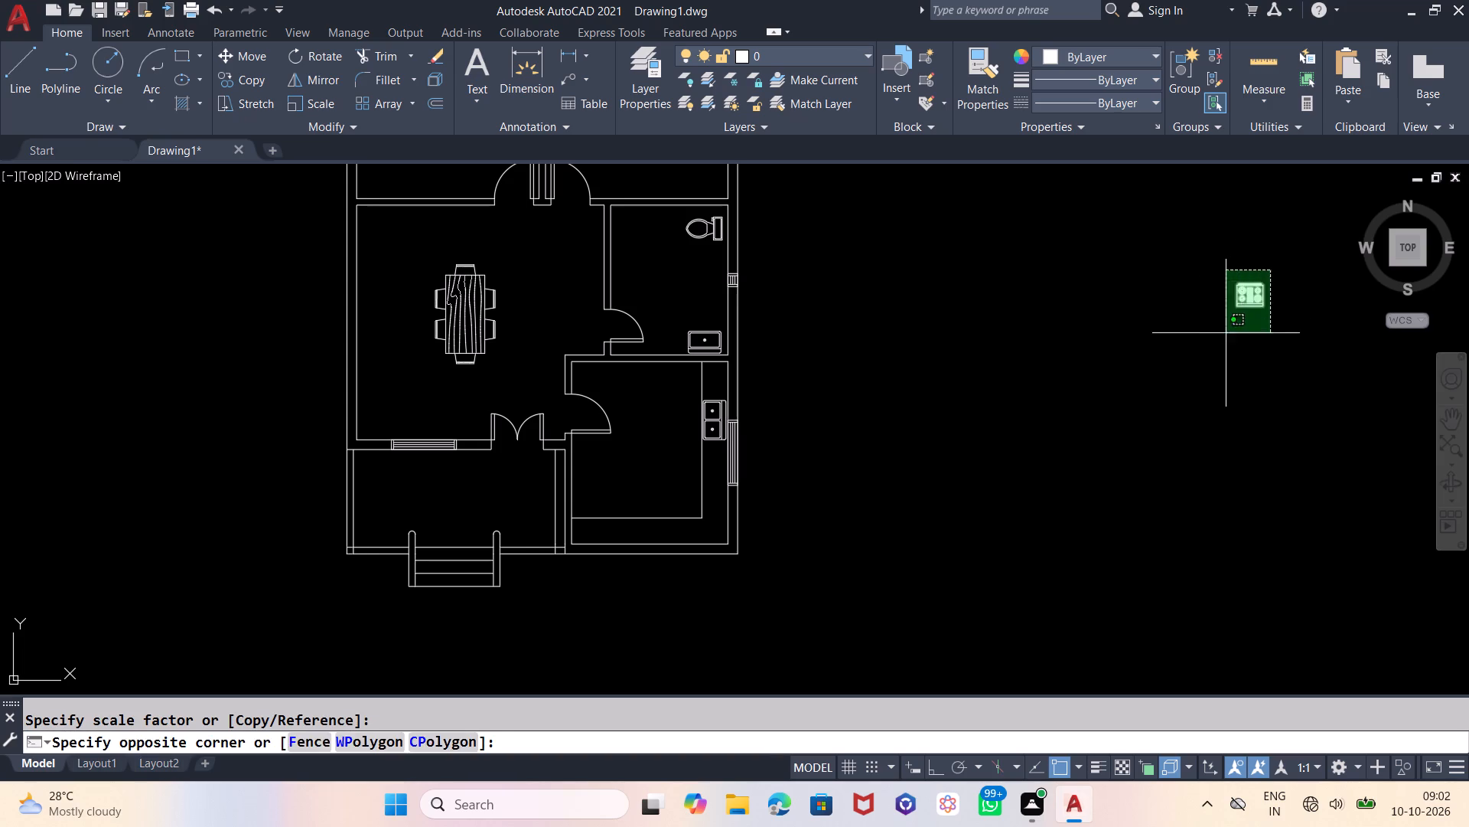
click(1226, 335)
key(m)
key(Return)
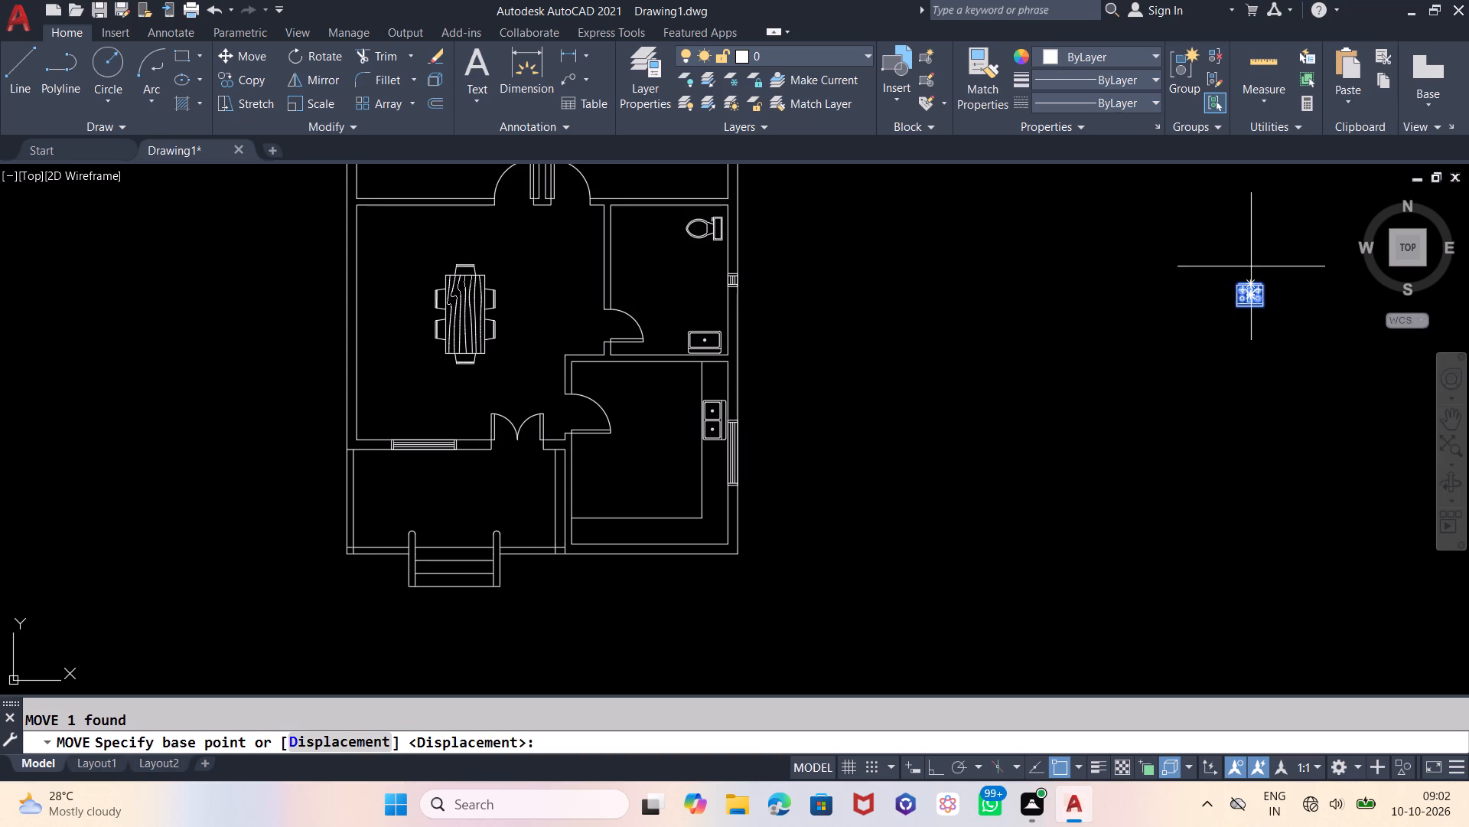
click(1250, 263)
scroll(597, 502, up, 2)
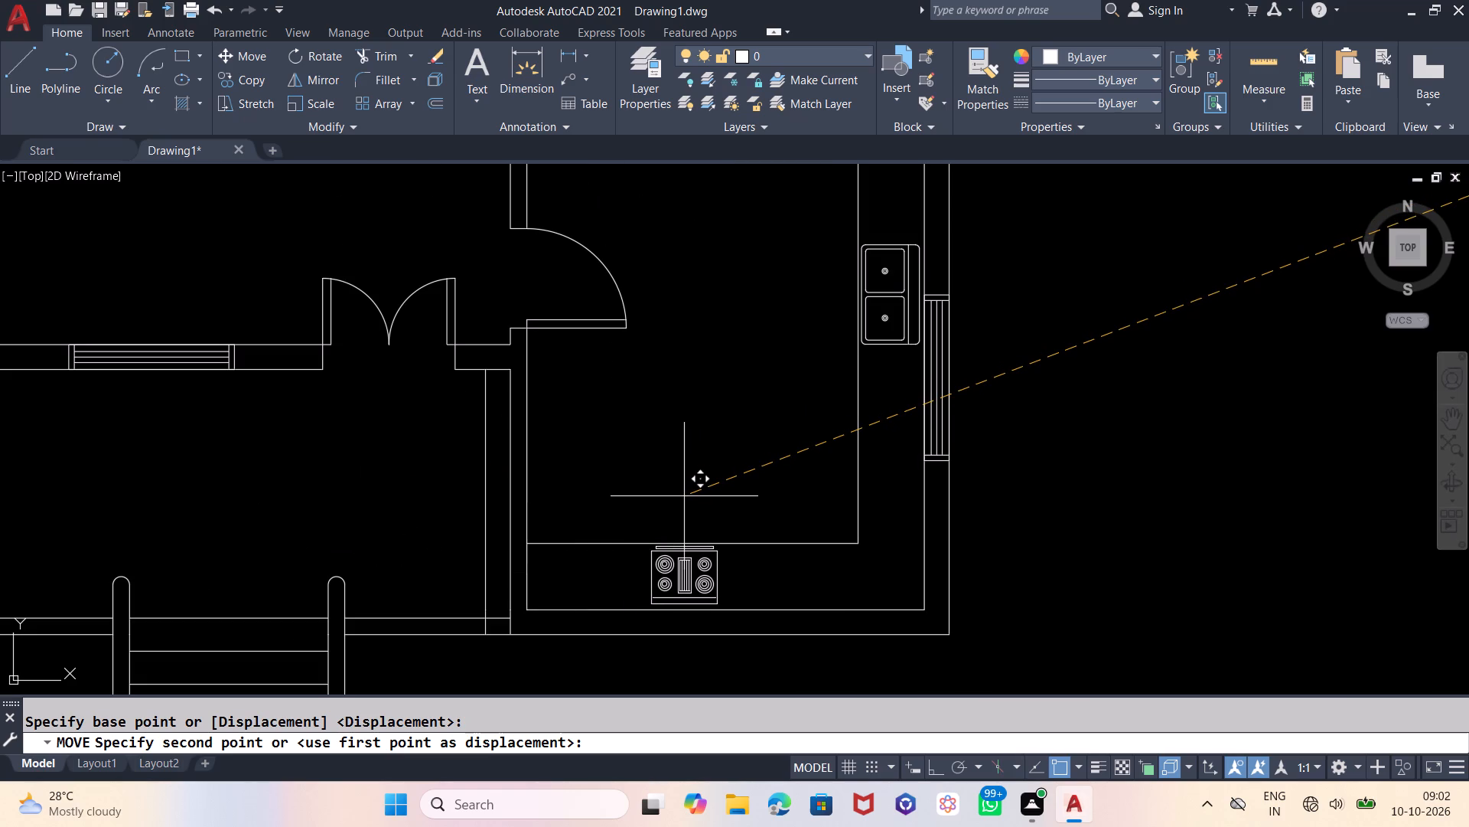
click(684, 497)
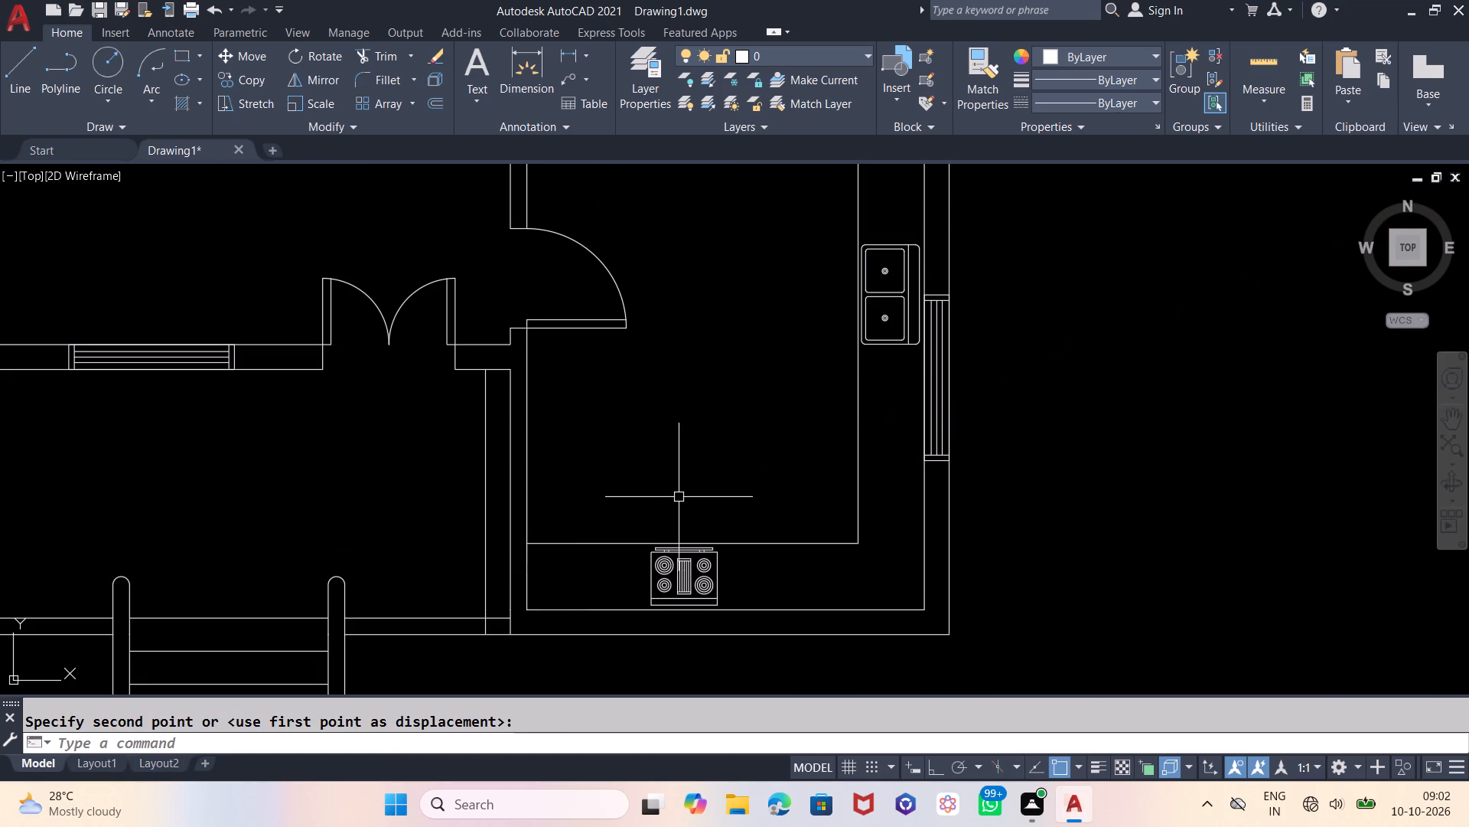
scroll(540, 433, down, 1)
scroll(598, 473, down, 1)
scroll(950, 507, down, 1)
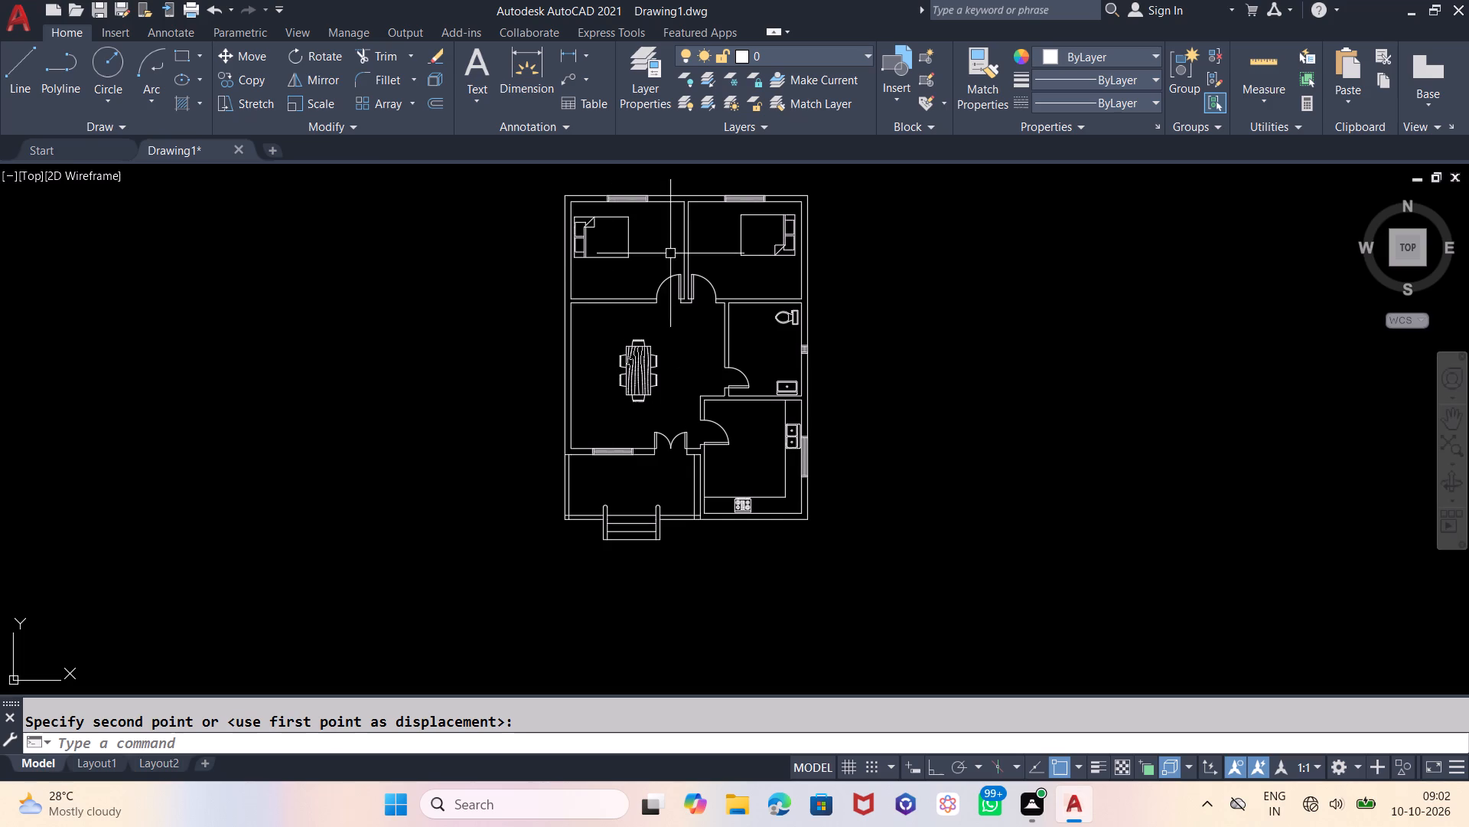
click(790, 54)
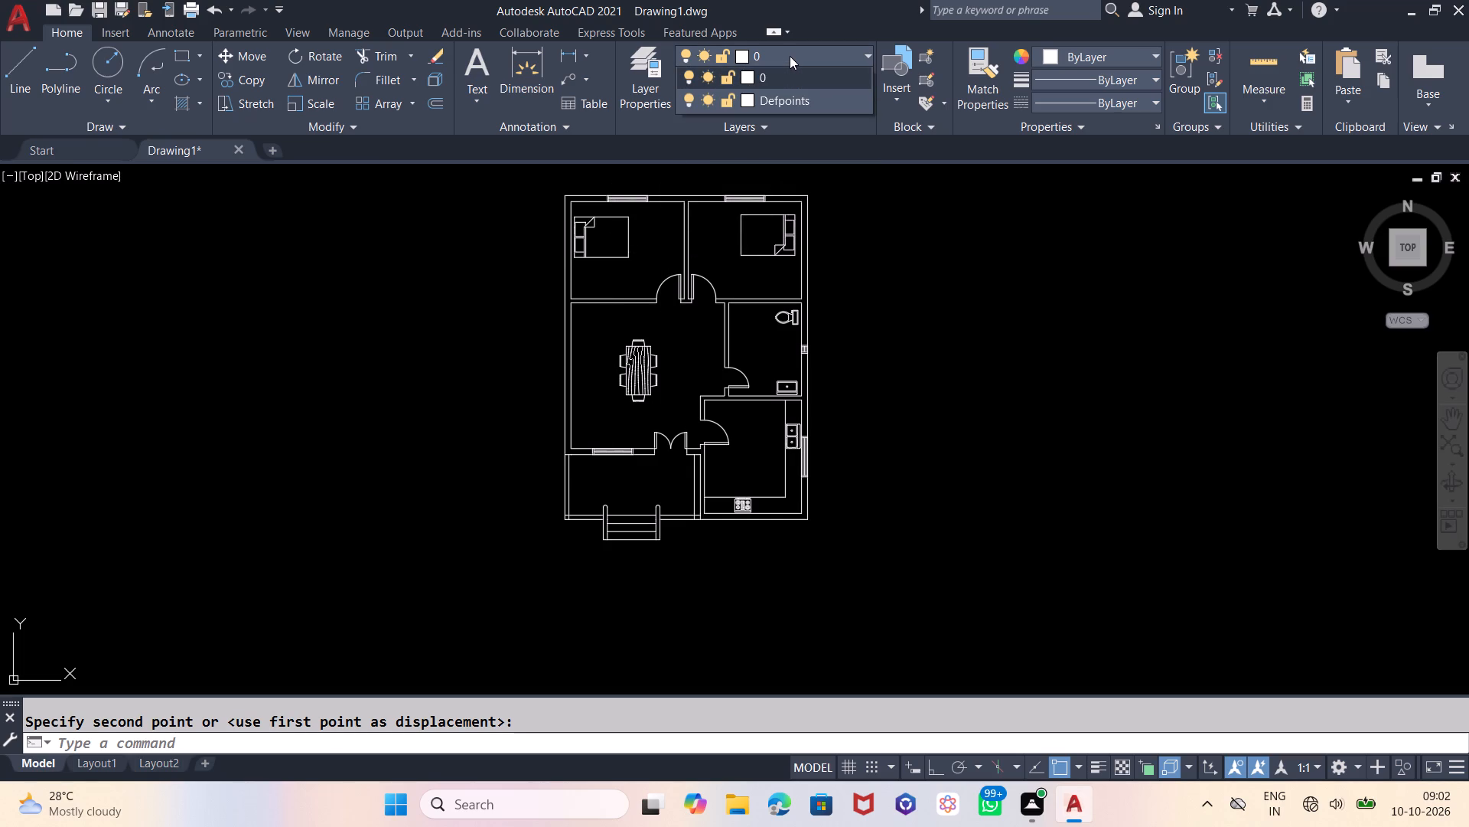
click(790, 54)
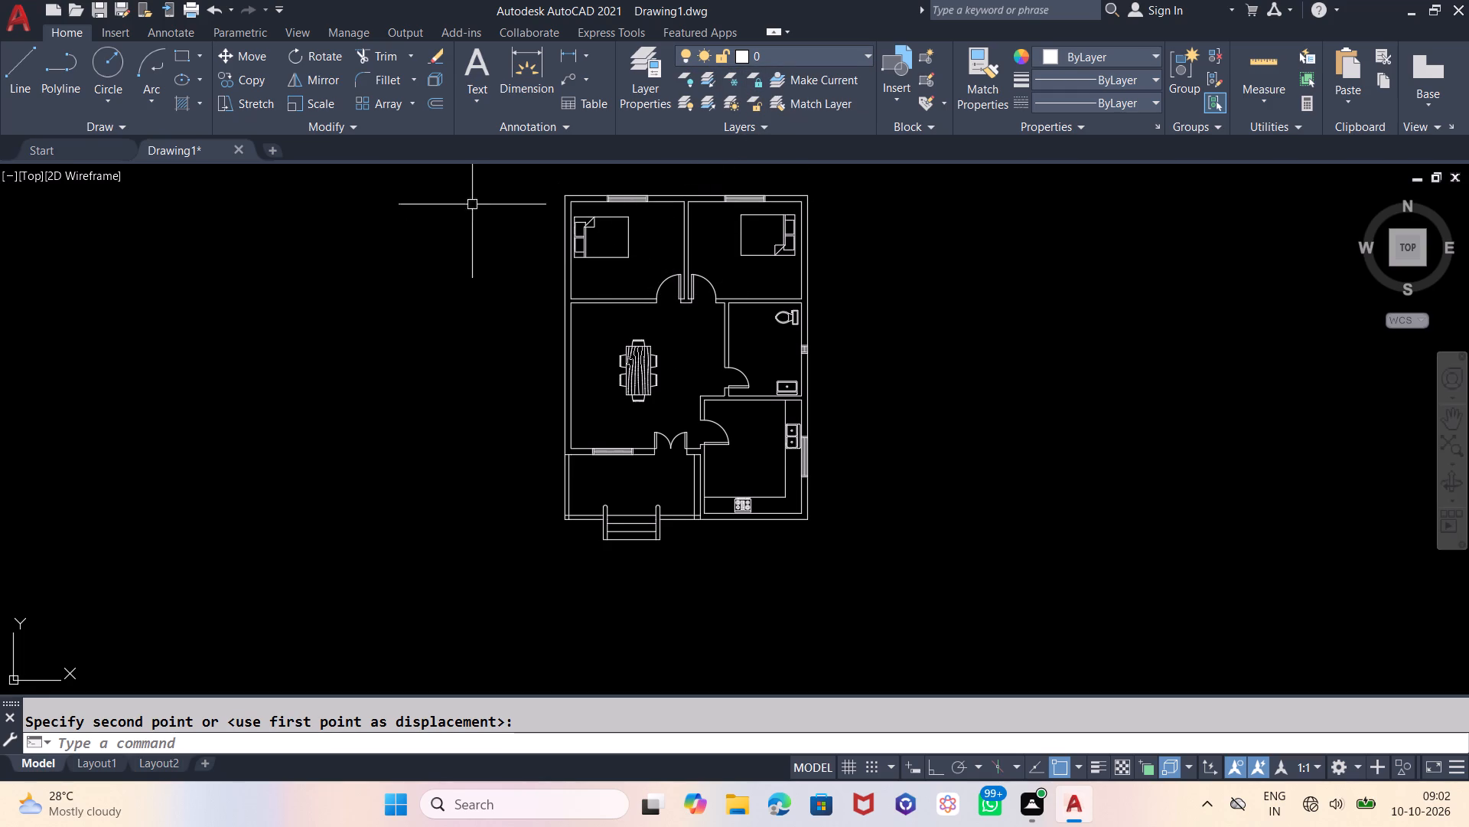
Add a multiline text label reading MBR in the empty space east of the floor plan.
click(473, 53)
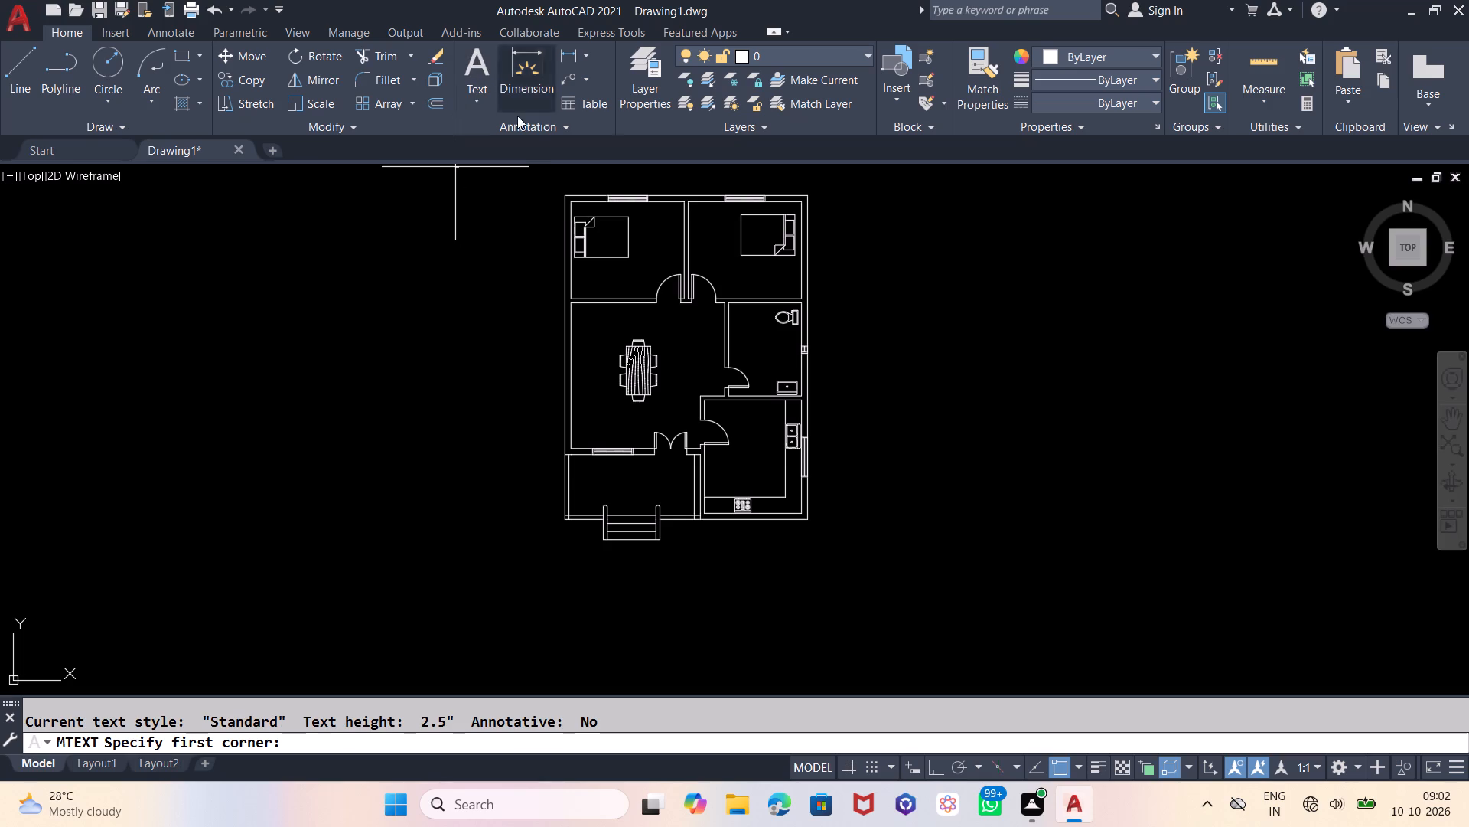
click(909, 335)
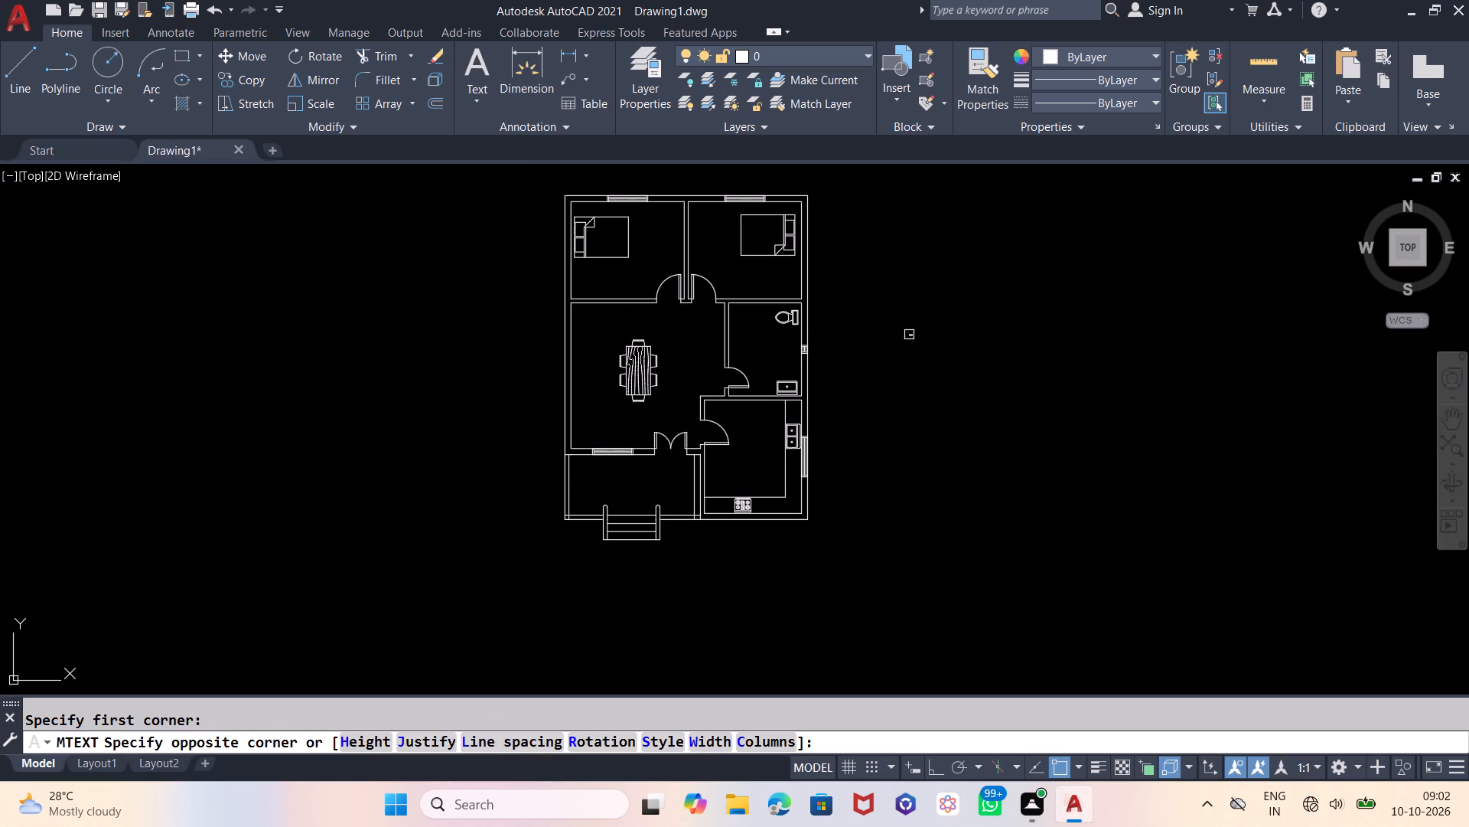
click(985, 351)
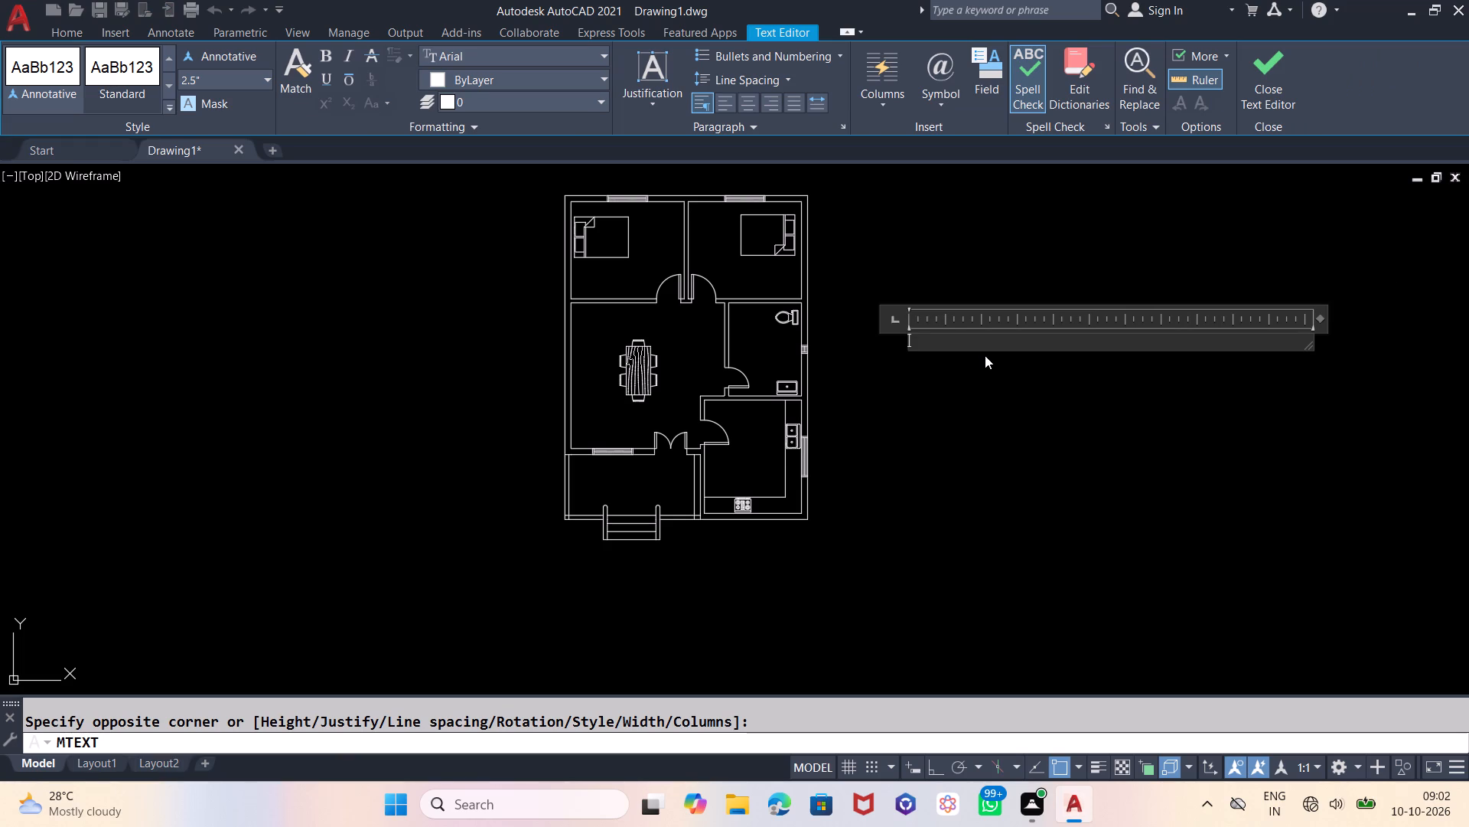
text(mbr)
key(BackSpace)
key(BackSpace)
key(BackSpace)
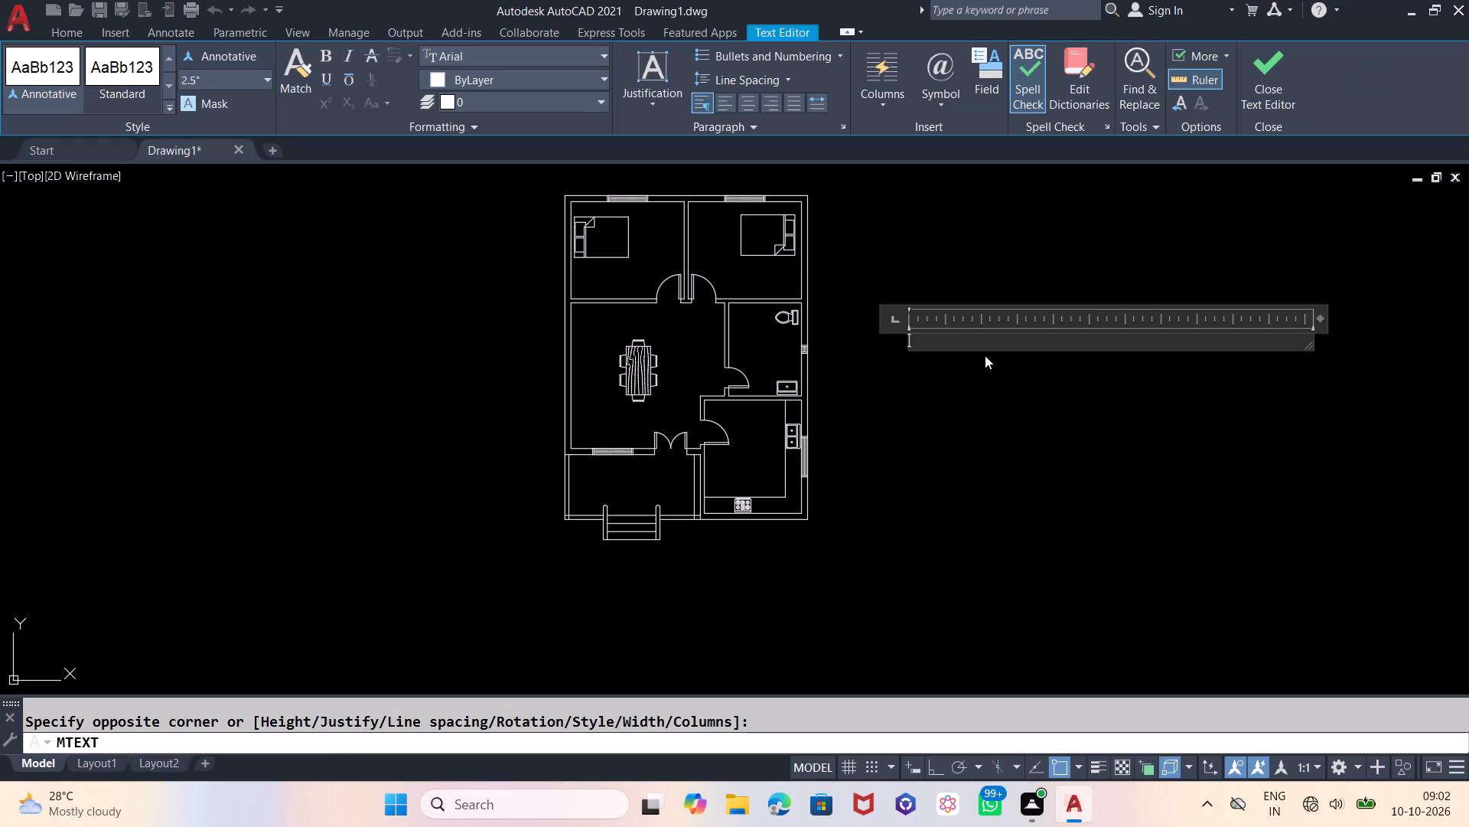
text(MBR)
click(985, 362)
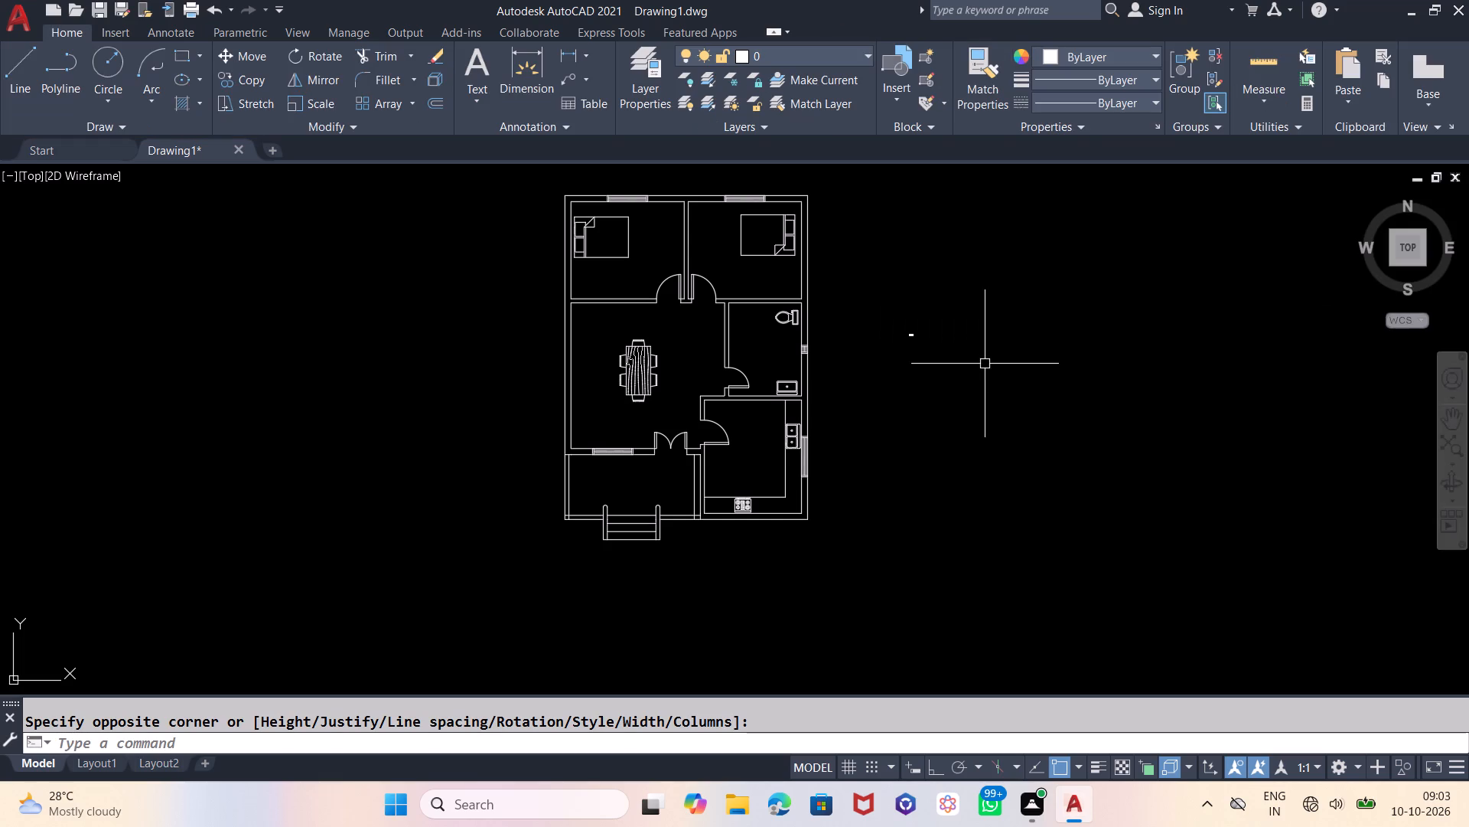
Scale the MBR label up several times by eye so it is readable beside the plan.
click(910, 334)
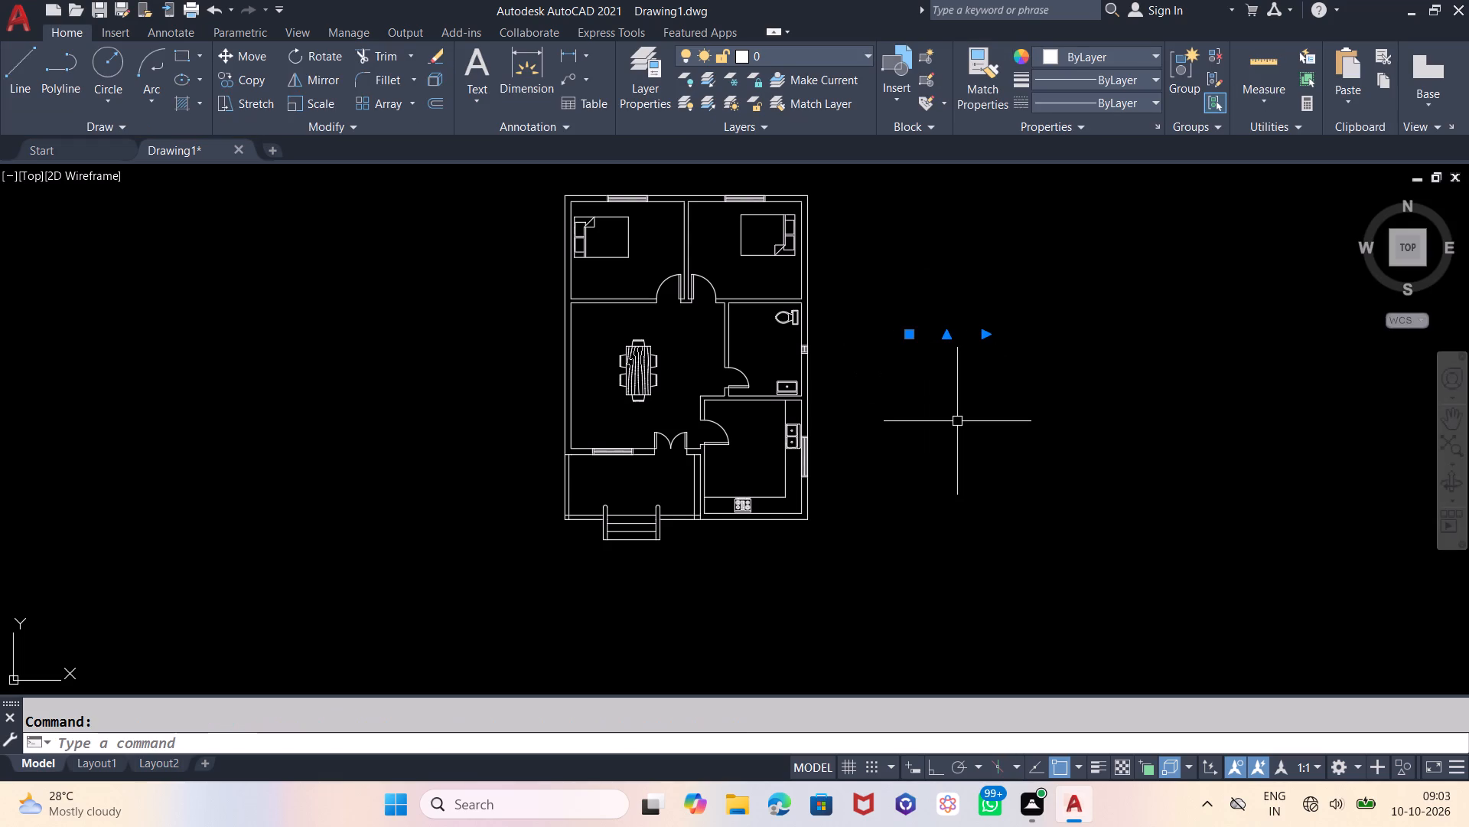
text(SC)
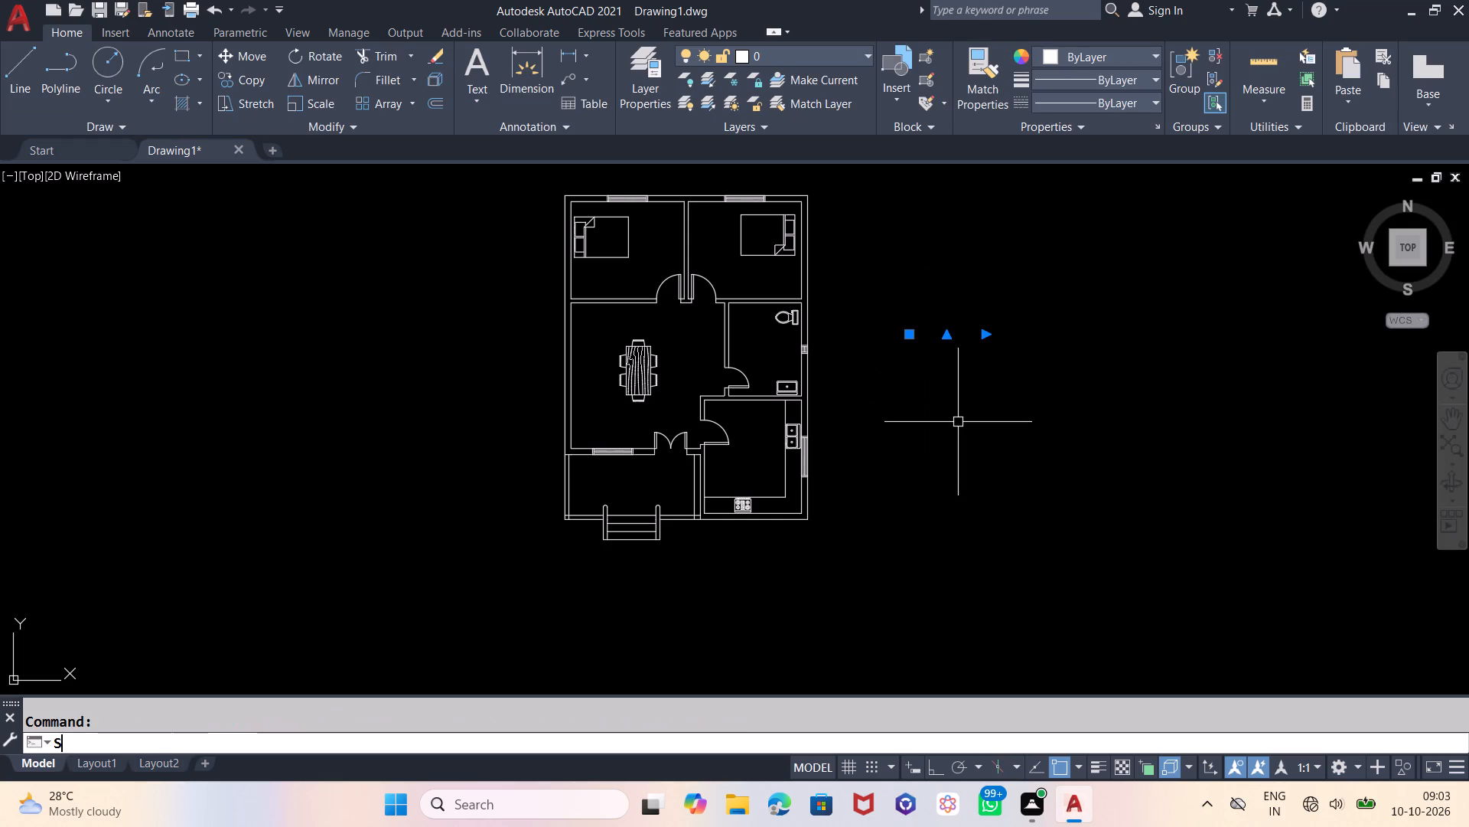
key(Return)
click(936, 388)
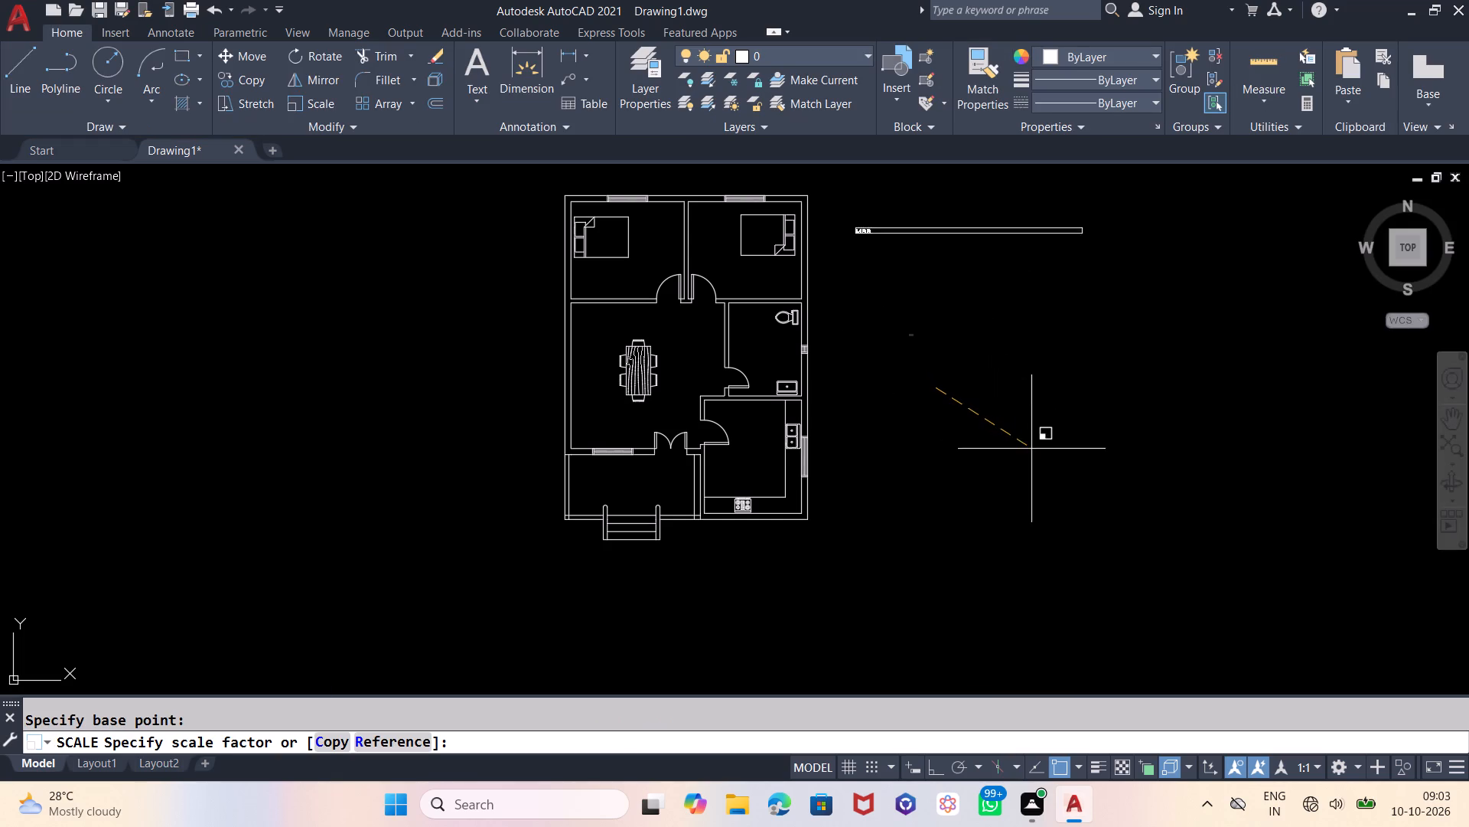
click(1069, 475)
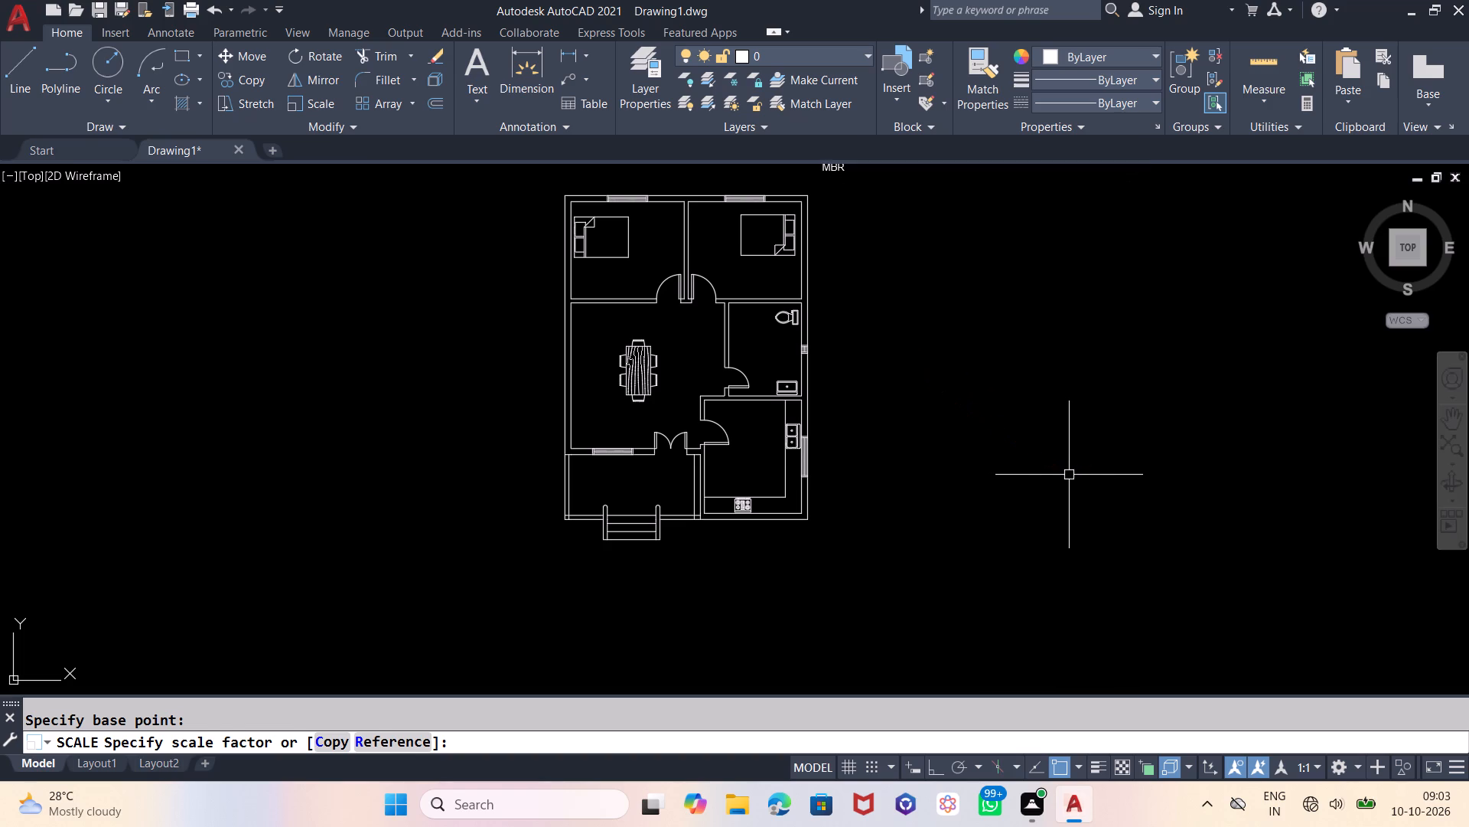
Move the MBR label from above the plan's northeast corner to the open space east of the bathroom.
scroll(1057, 504, down, 1)
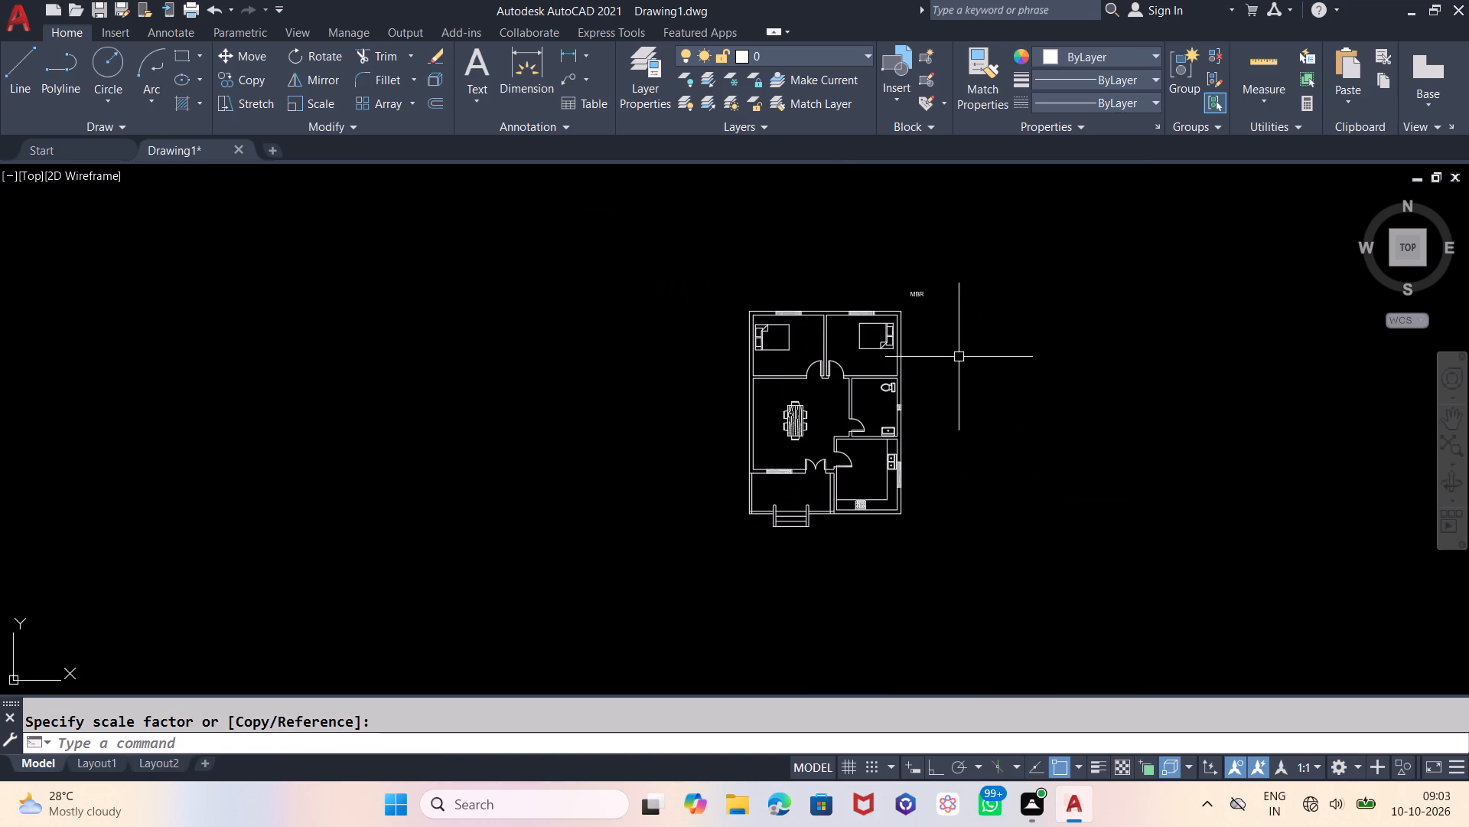
scroll(959, 357, up, 1)
click(866, 236)
click(917, 288)
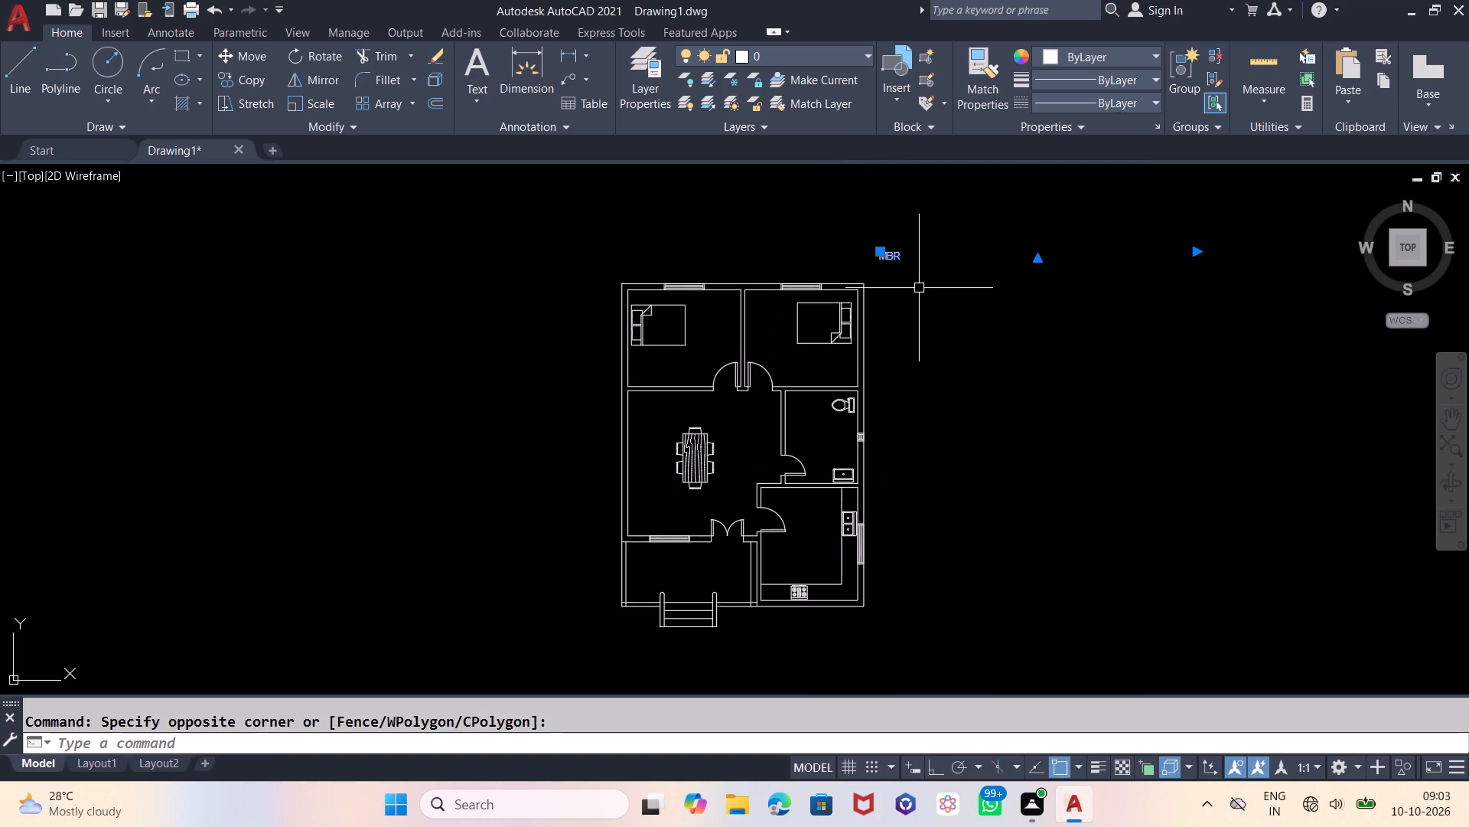
key(m)
key(Return)
click(925, 296)
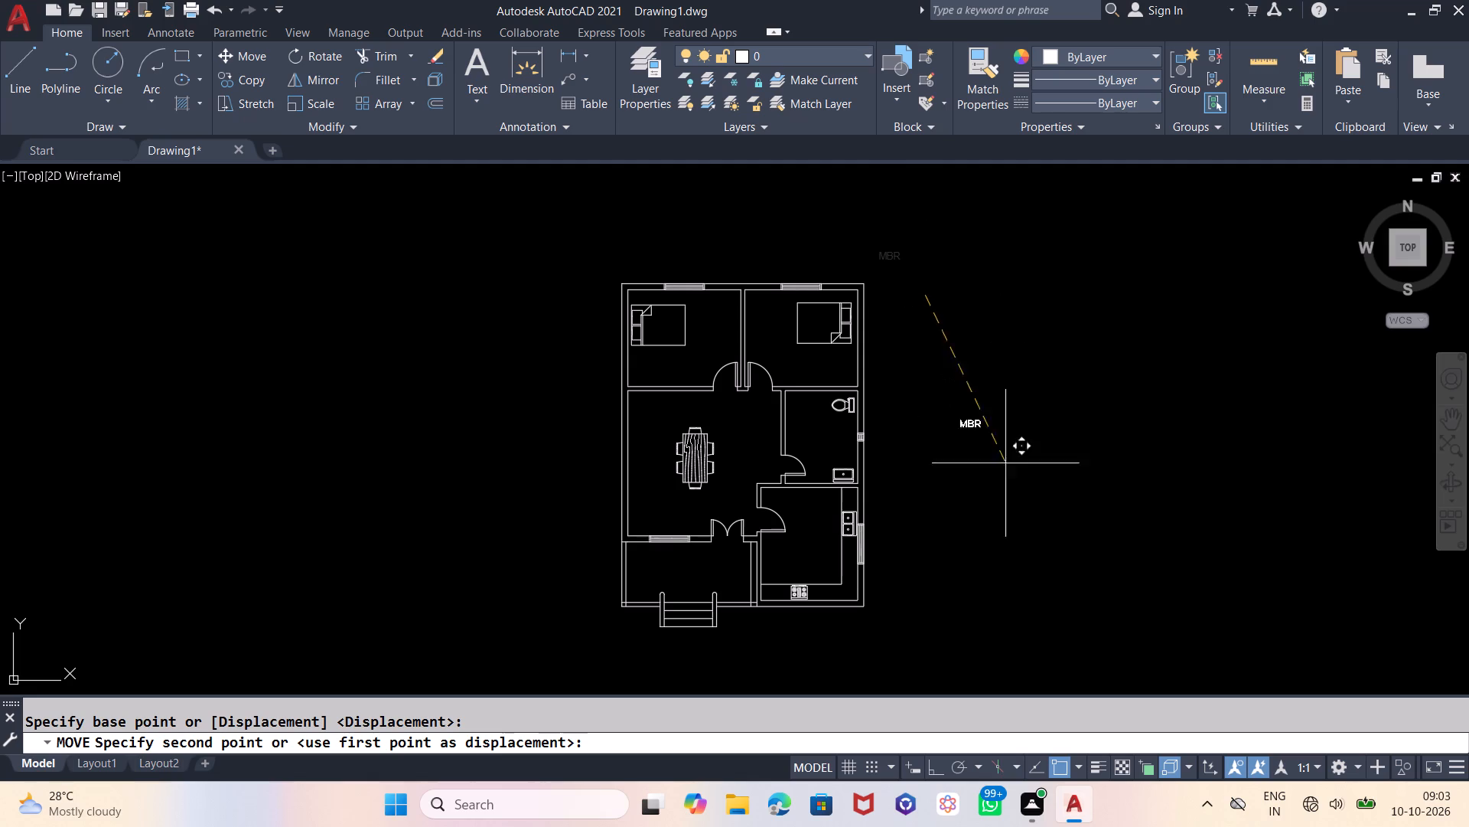
click(1041, 474)
Copy the MBR label into the two north bedrooms, placing two copies one below the other in each room.
scroll(973, 474, up, 1)
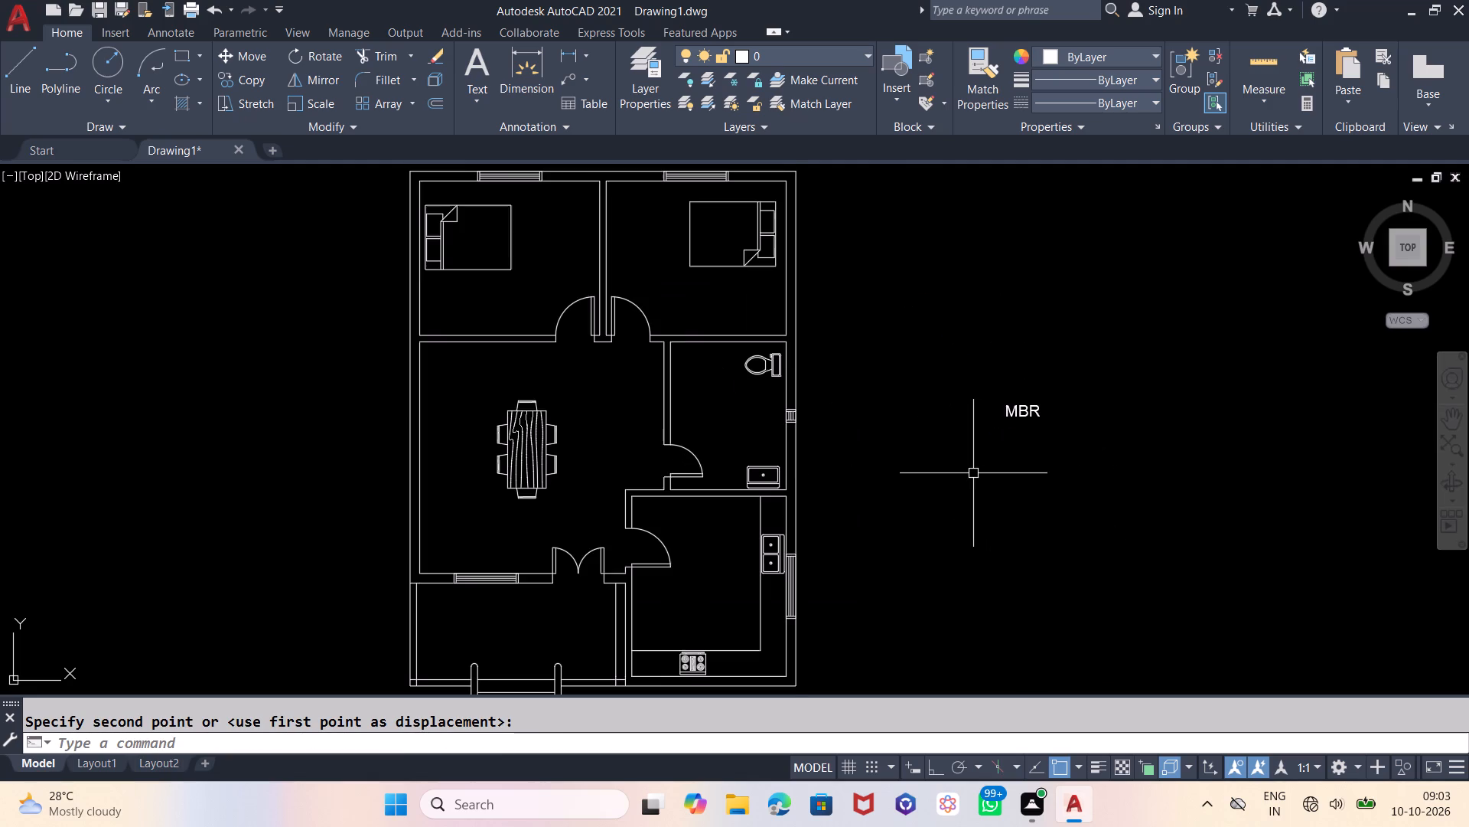
scroll(970, 456, down, 1)
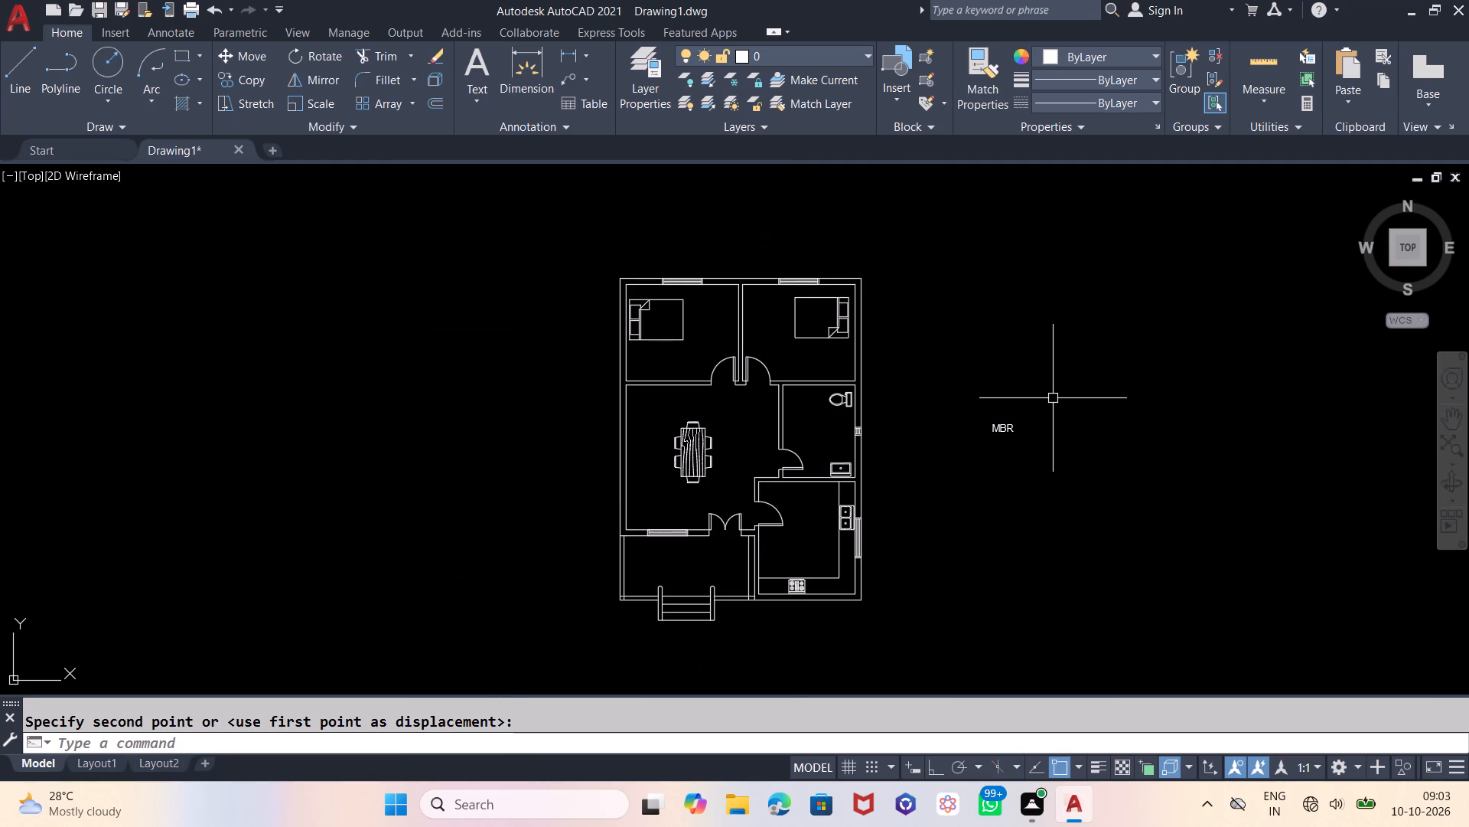
click(1037, 403)
click(925, 458)
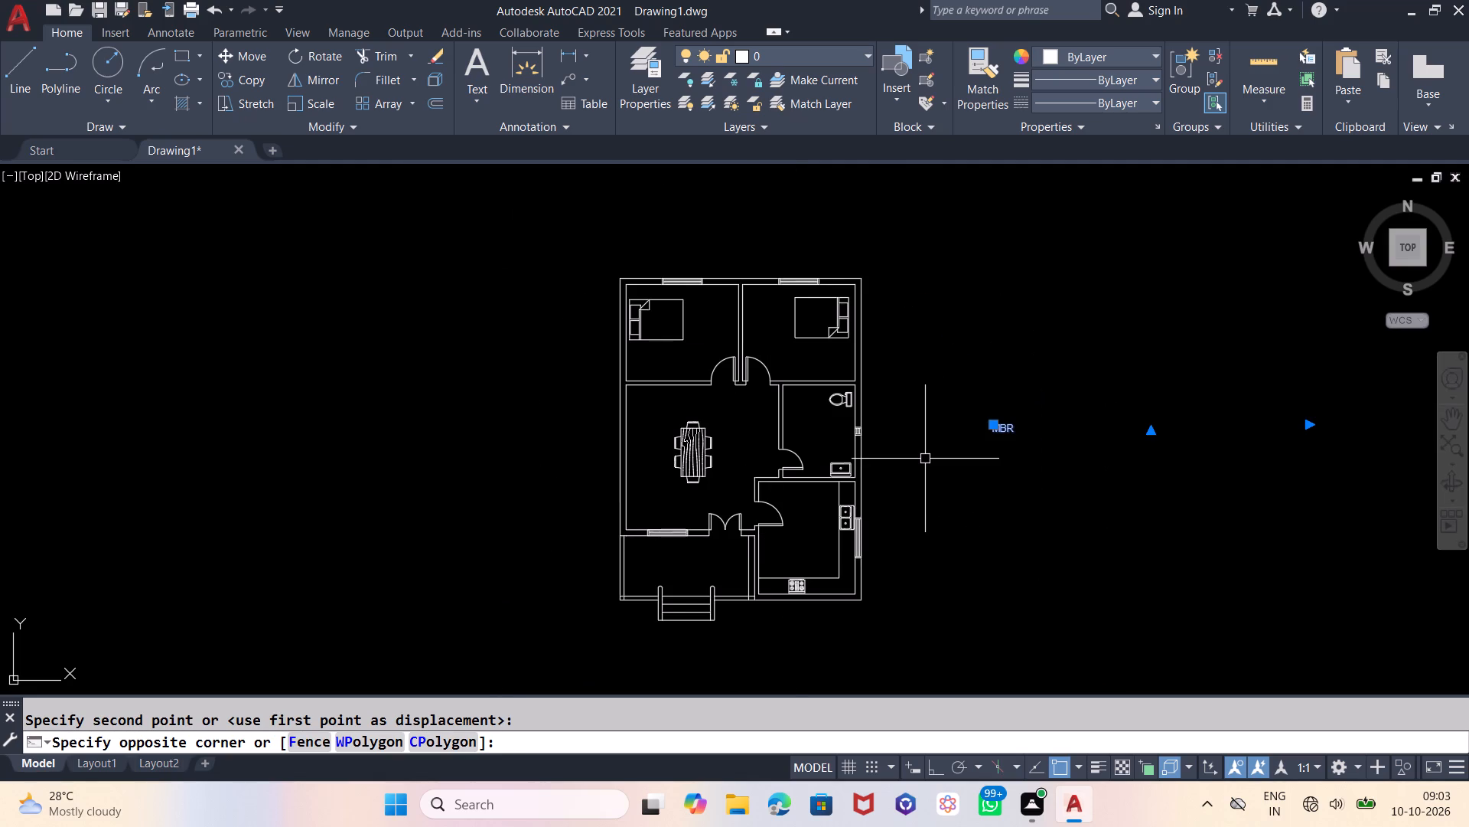
text(CP)
key(Return)
scroll(943, 441, up, 1)
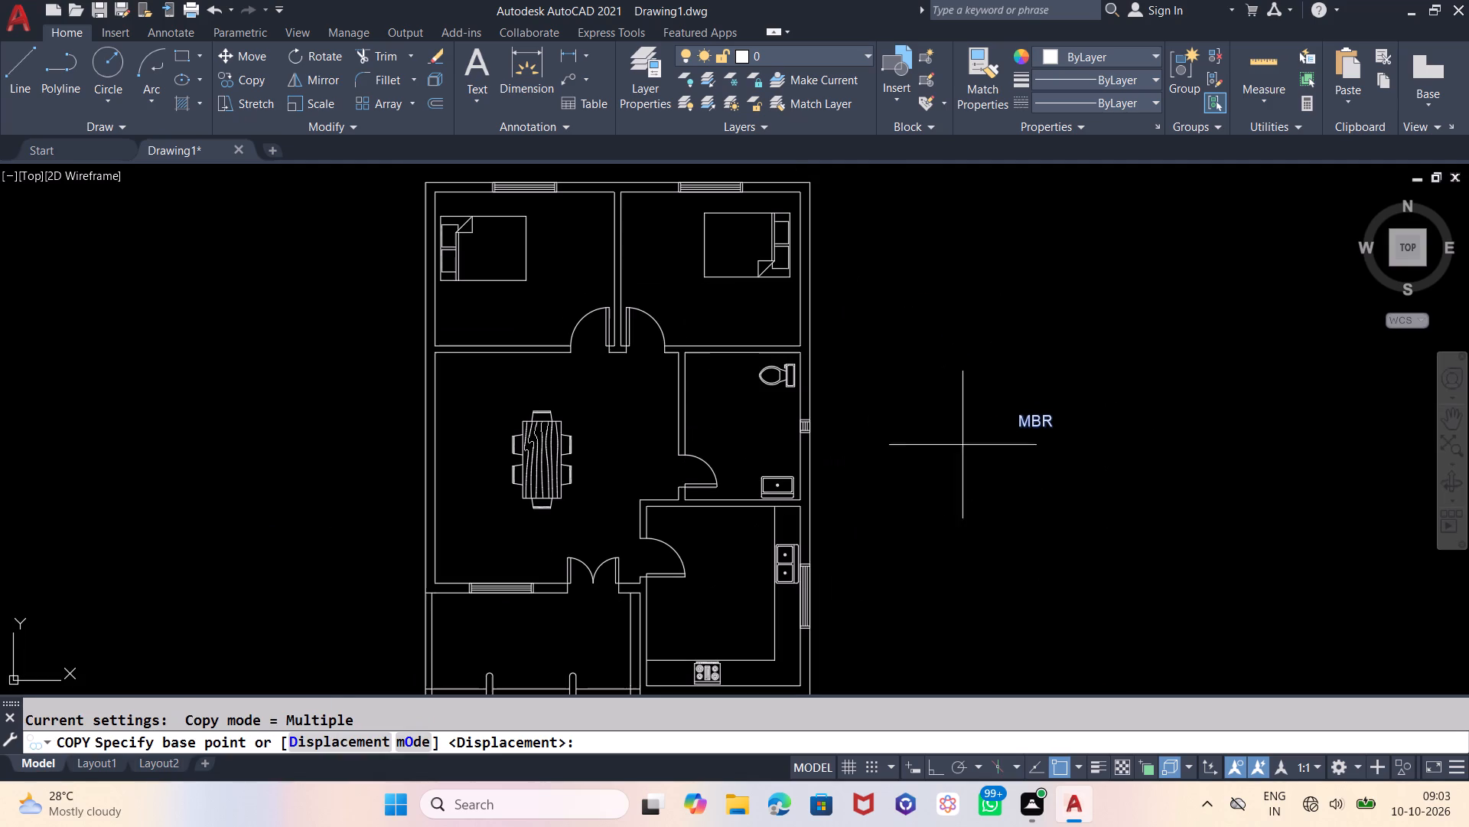
click(1030, 449)
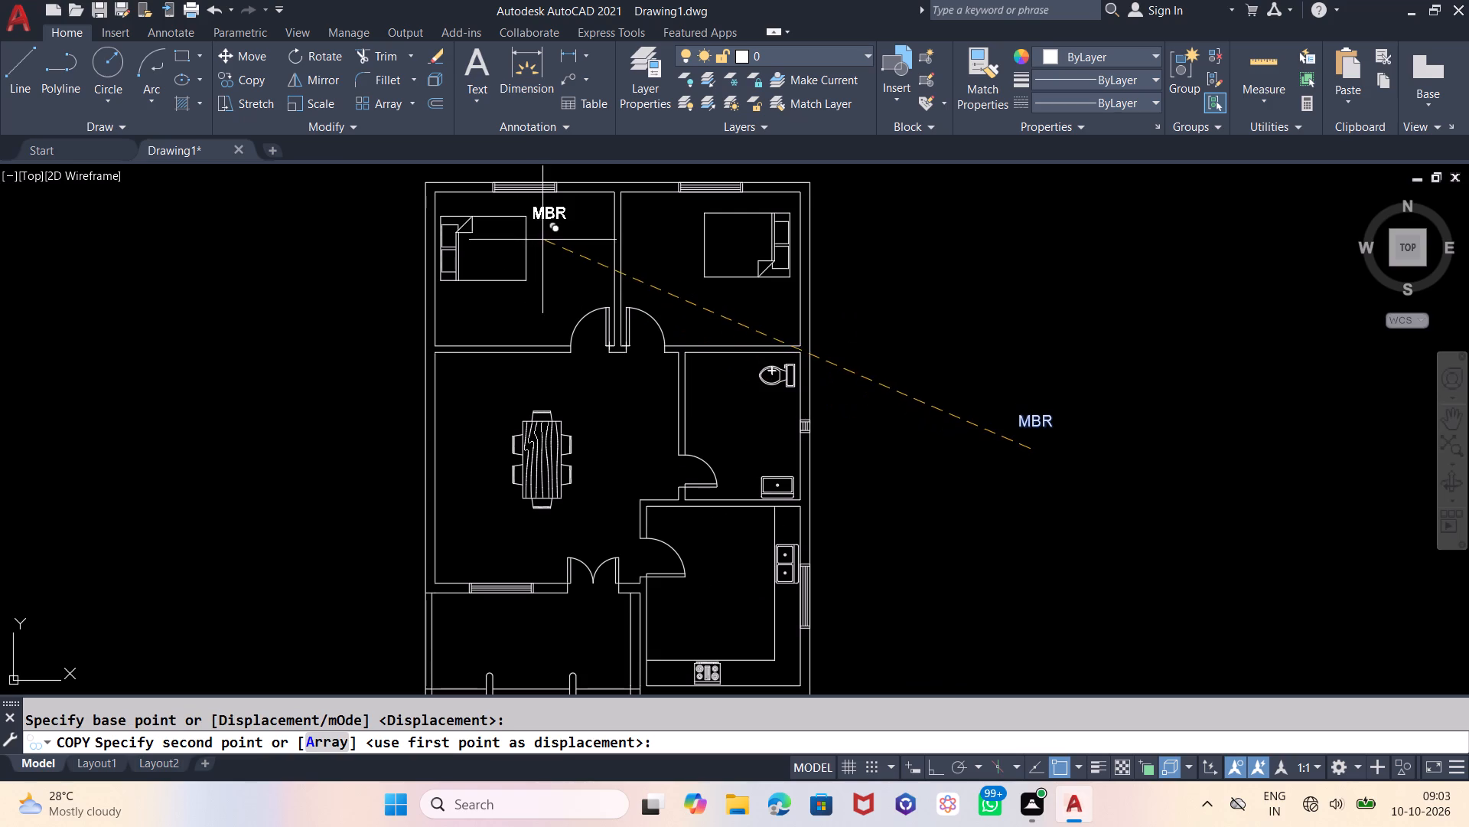
click(558, 240)
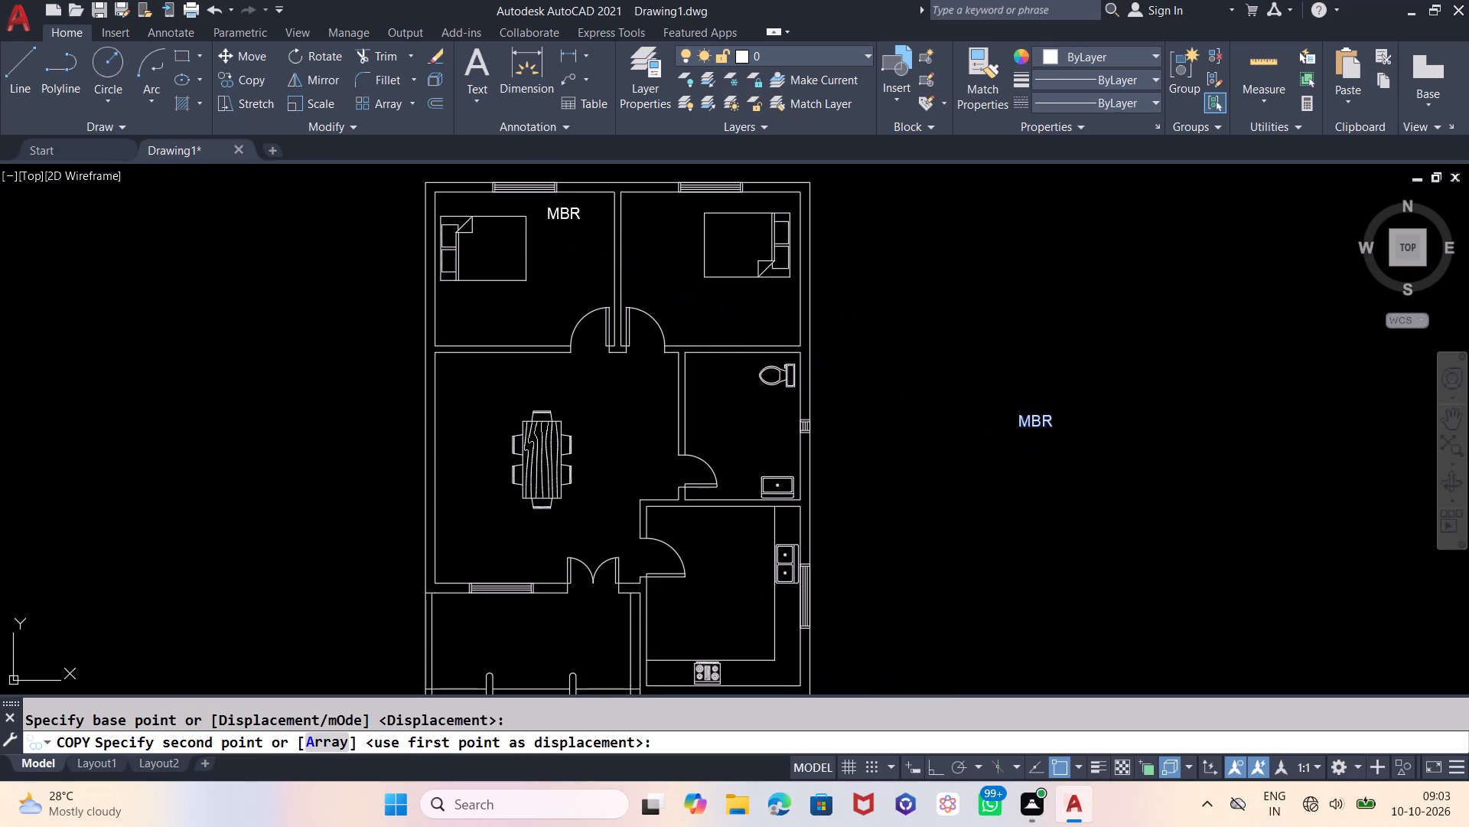
click(559, 263)
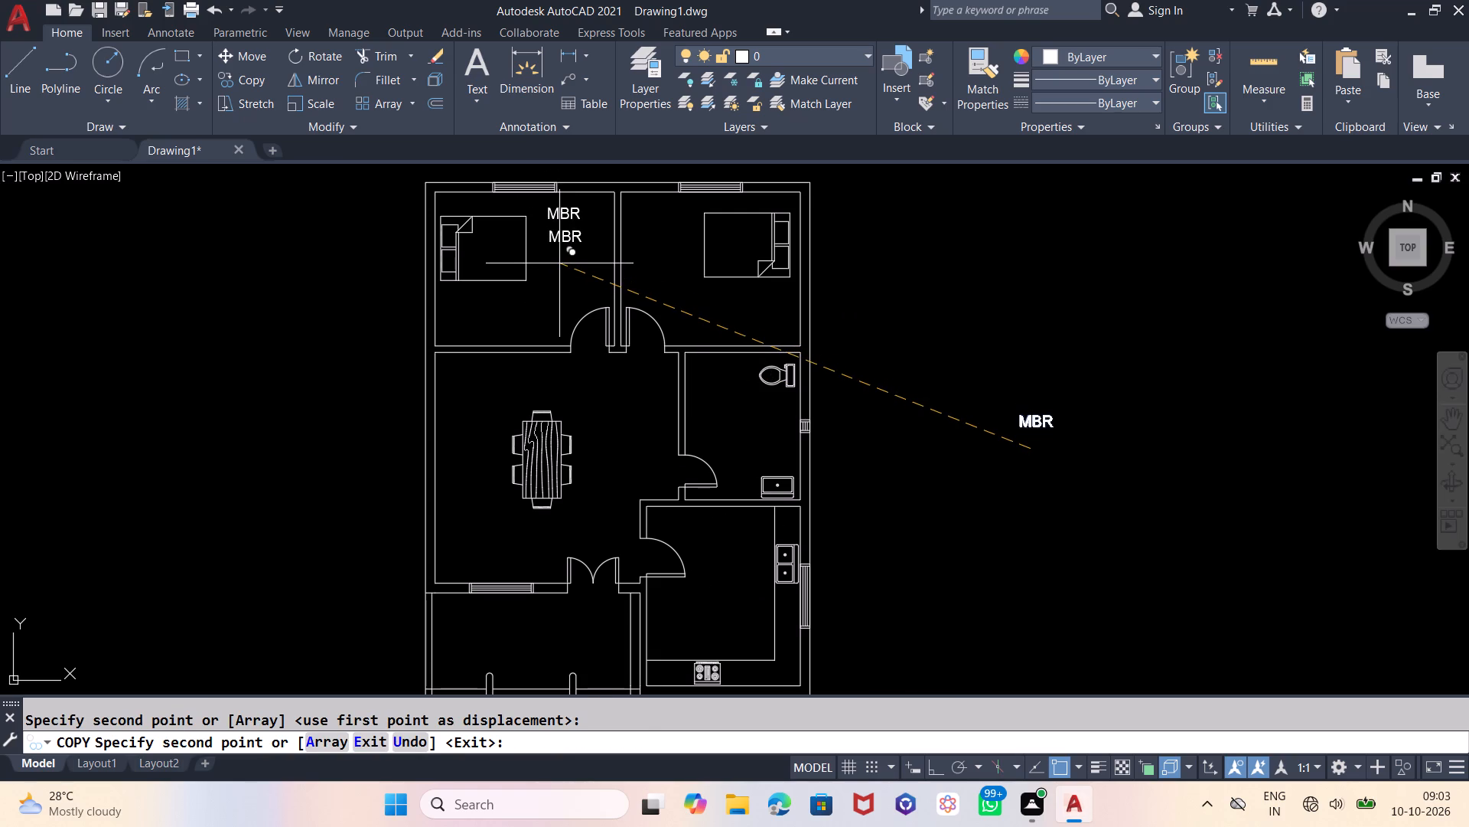
click(645, 242)
click(643, 268)
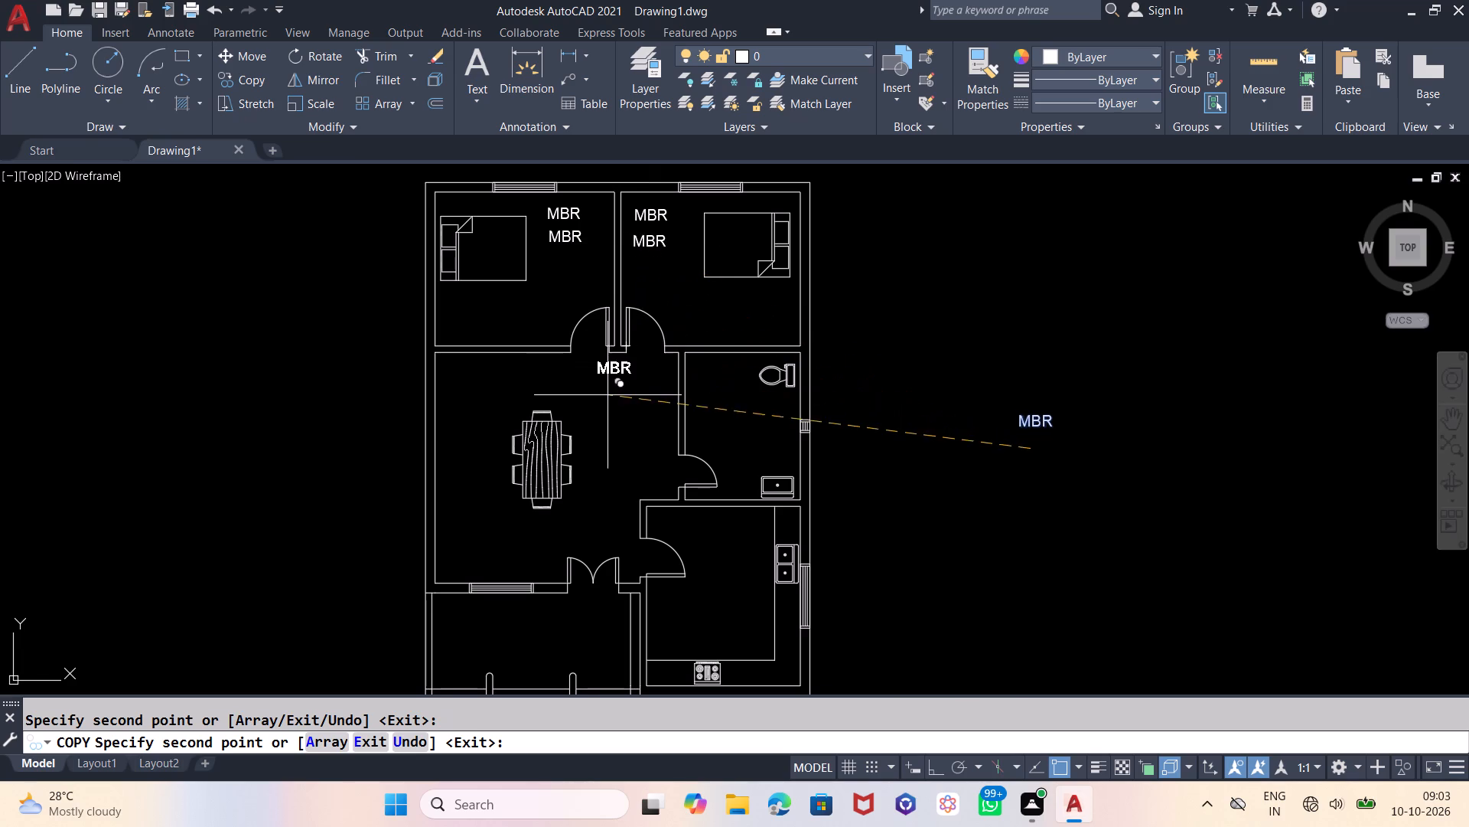
Place two stacked copies of the MBR label in the dining hall's northeast area and two in the bathroom.
drag(614, 407, 614, 424)
click(614, 432)
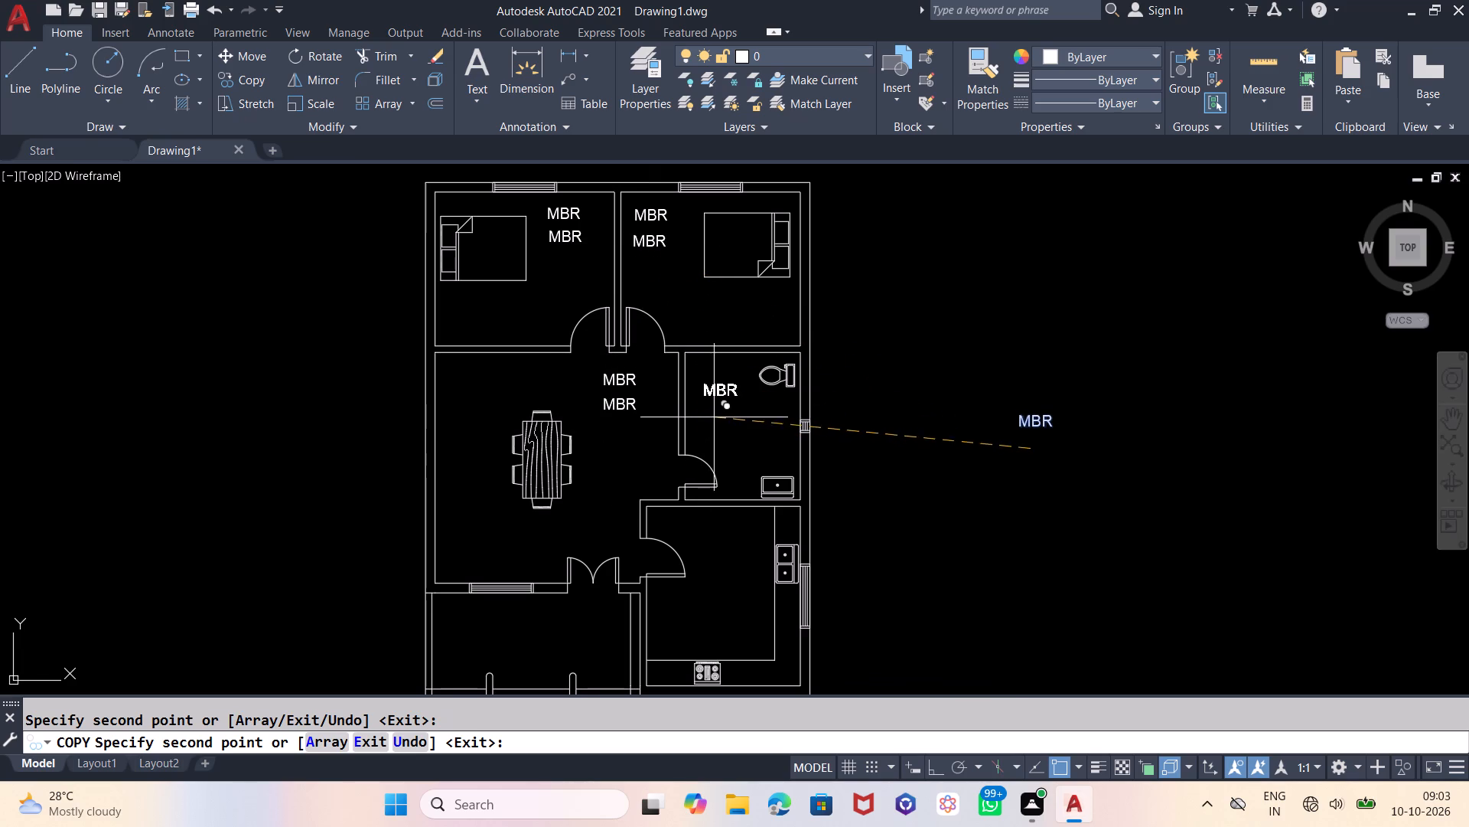
click(717, 414)
click(717, 434)
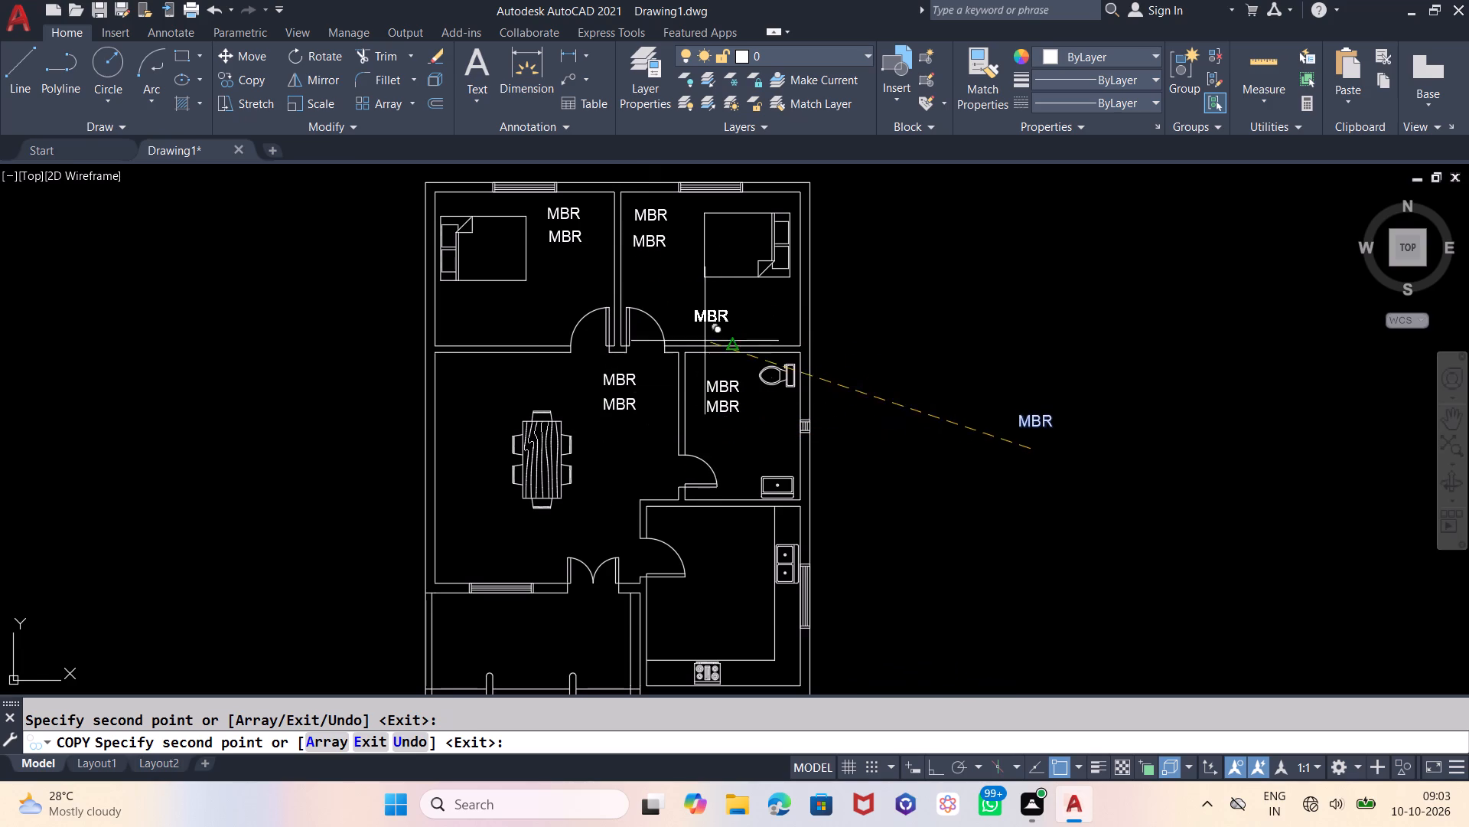
Place two stacked copies of the MBR label in the kitchen and two in the south entrance porch.
scroll(692, 364, down, 1)
scroll(689, 455, up, 2)
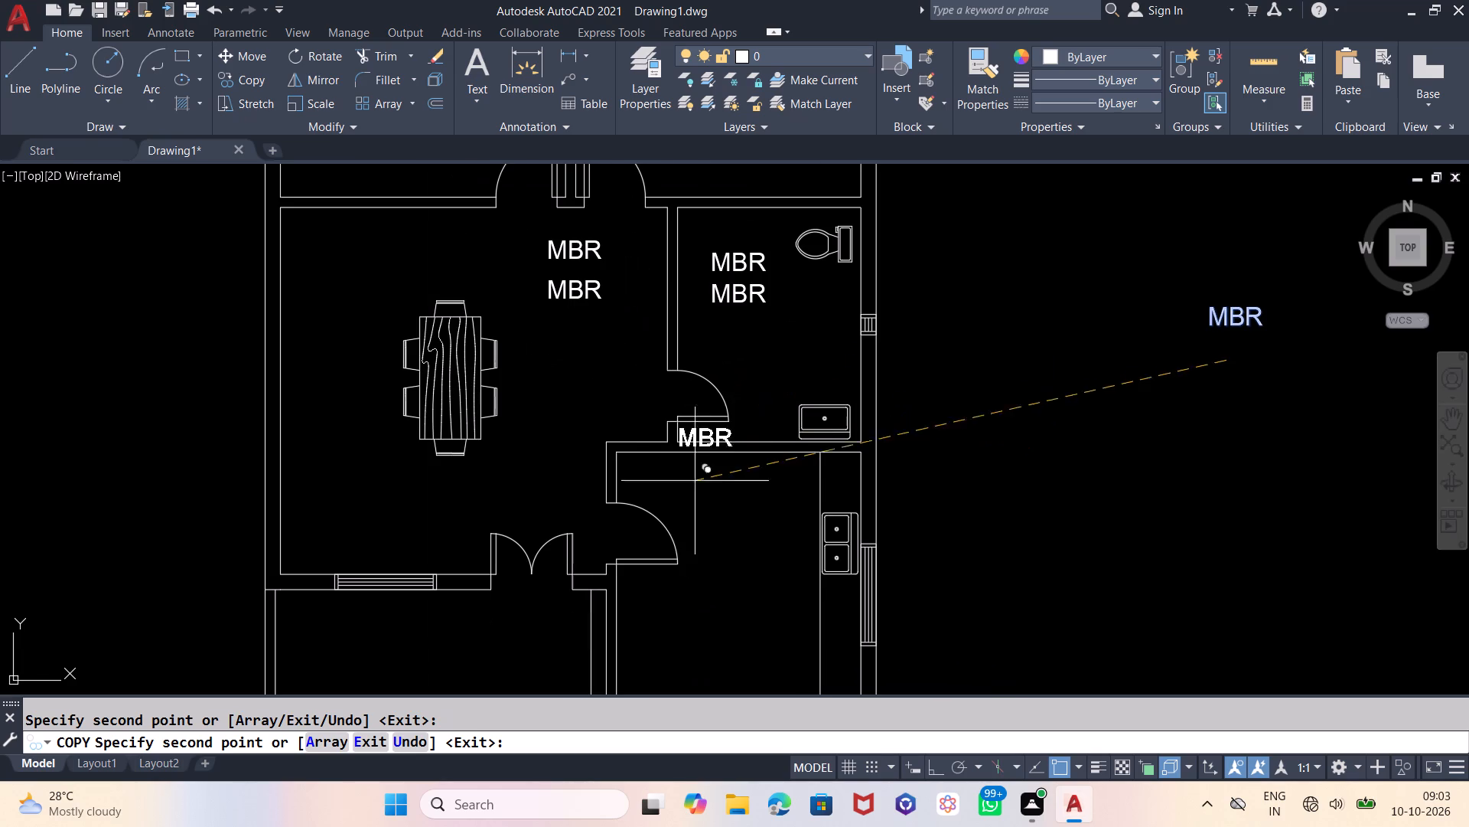
click(740, 548)
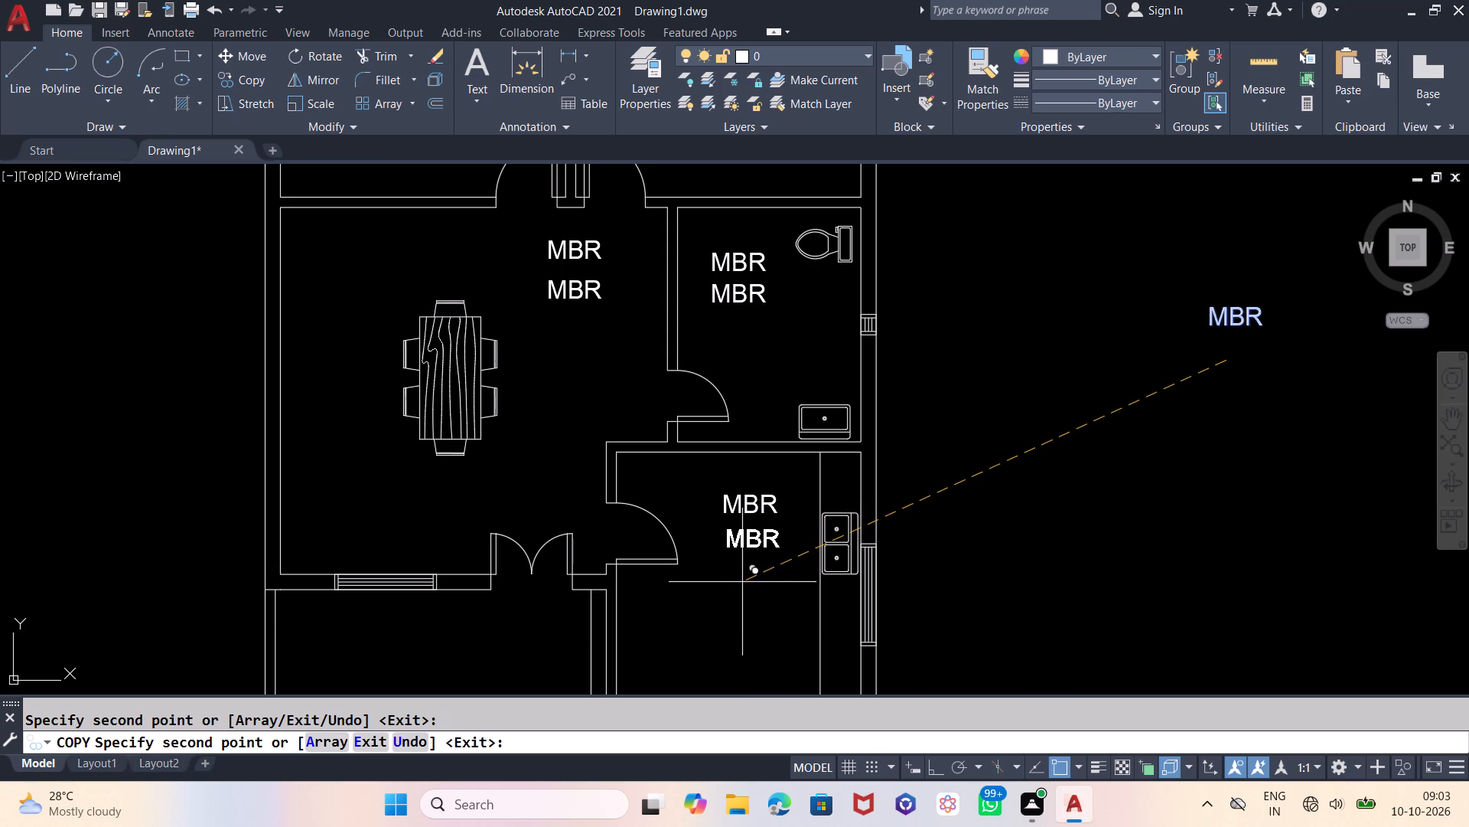
click(741, 583)
scroll(868, 321, down, 1)
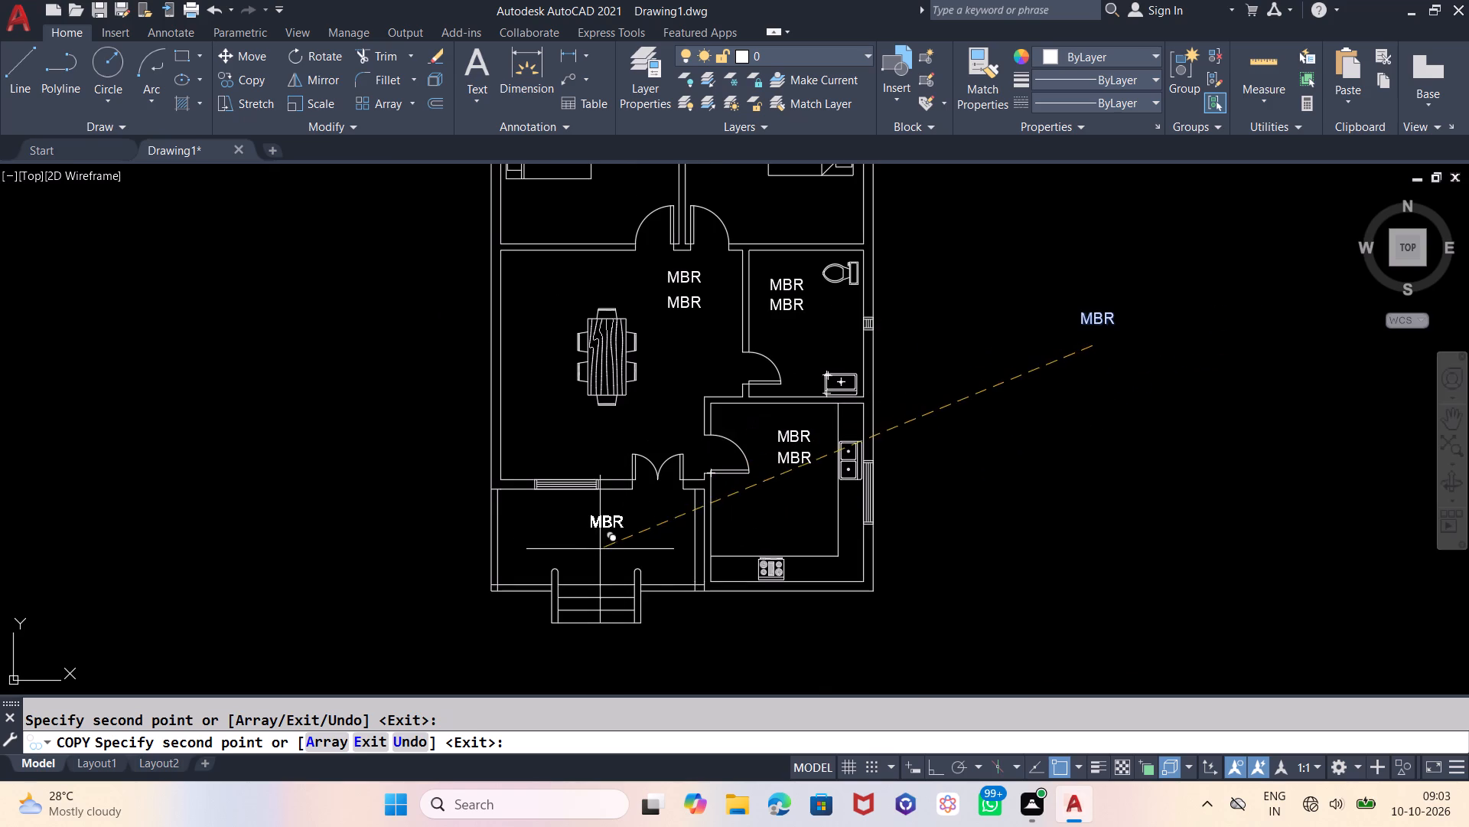
scroll(596, 558, up, 1)
click(606, 521)
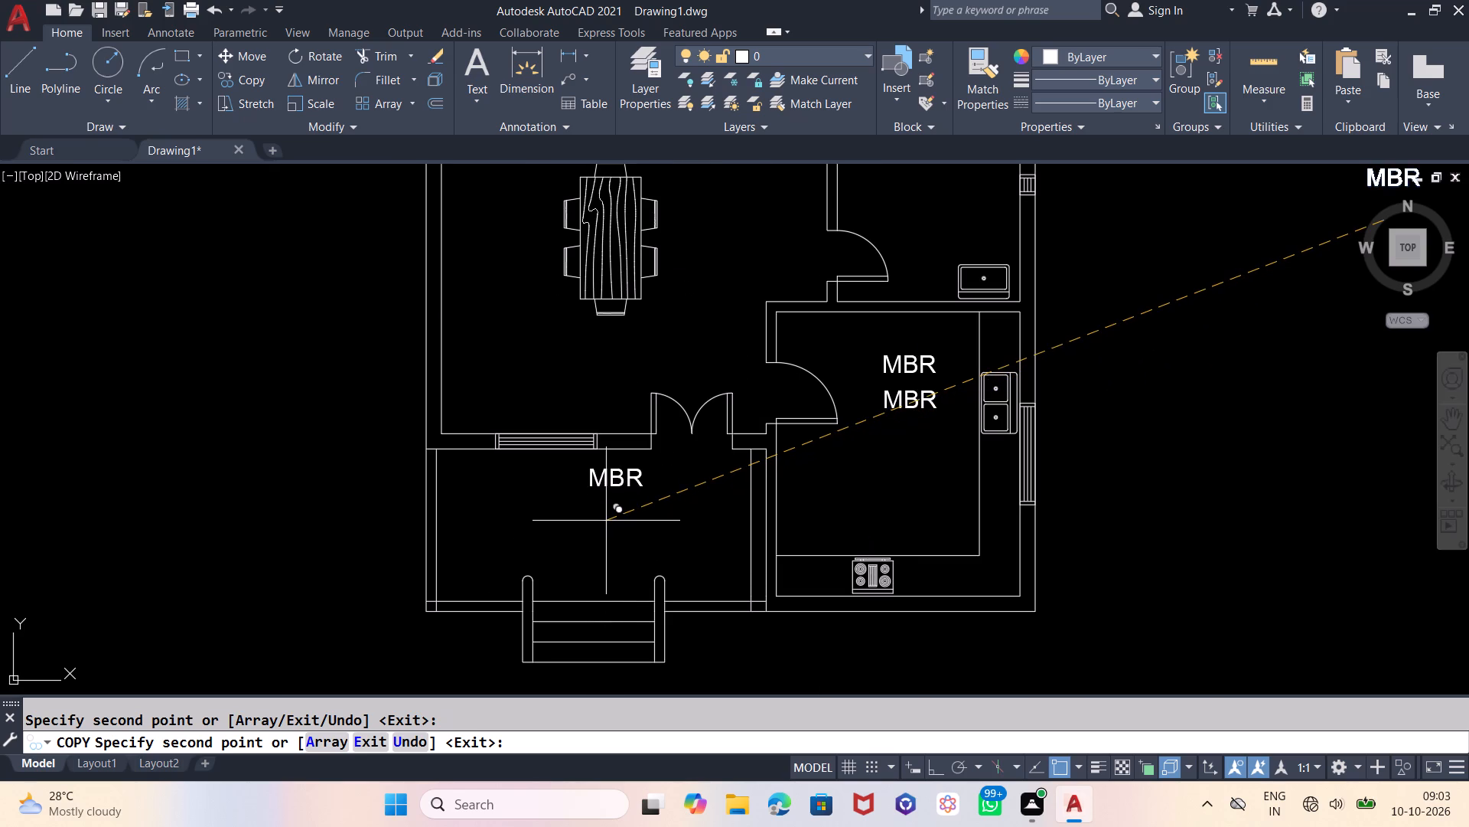
click(604, 554)
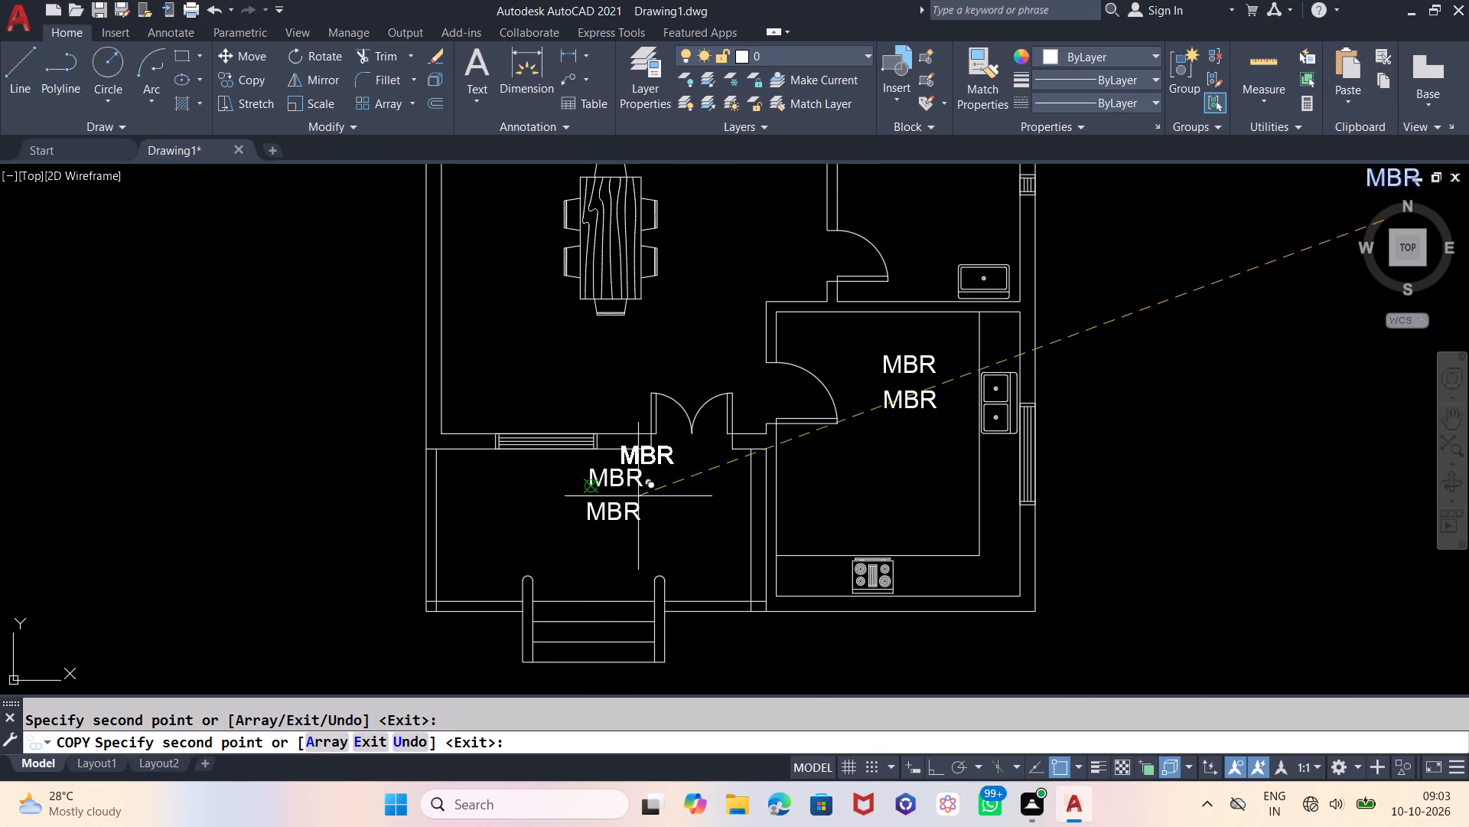
scroll(639, 449, down, 1)
scroll(750, 694, down, 1)
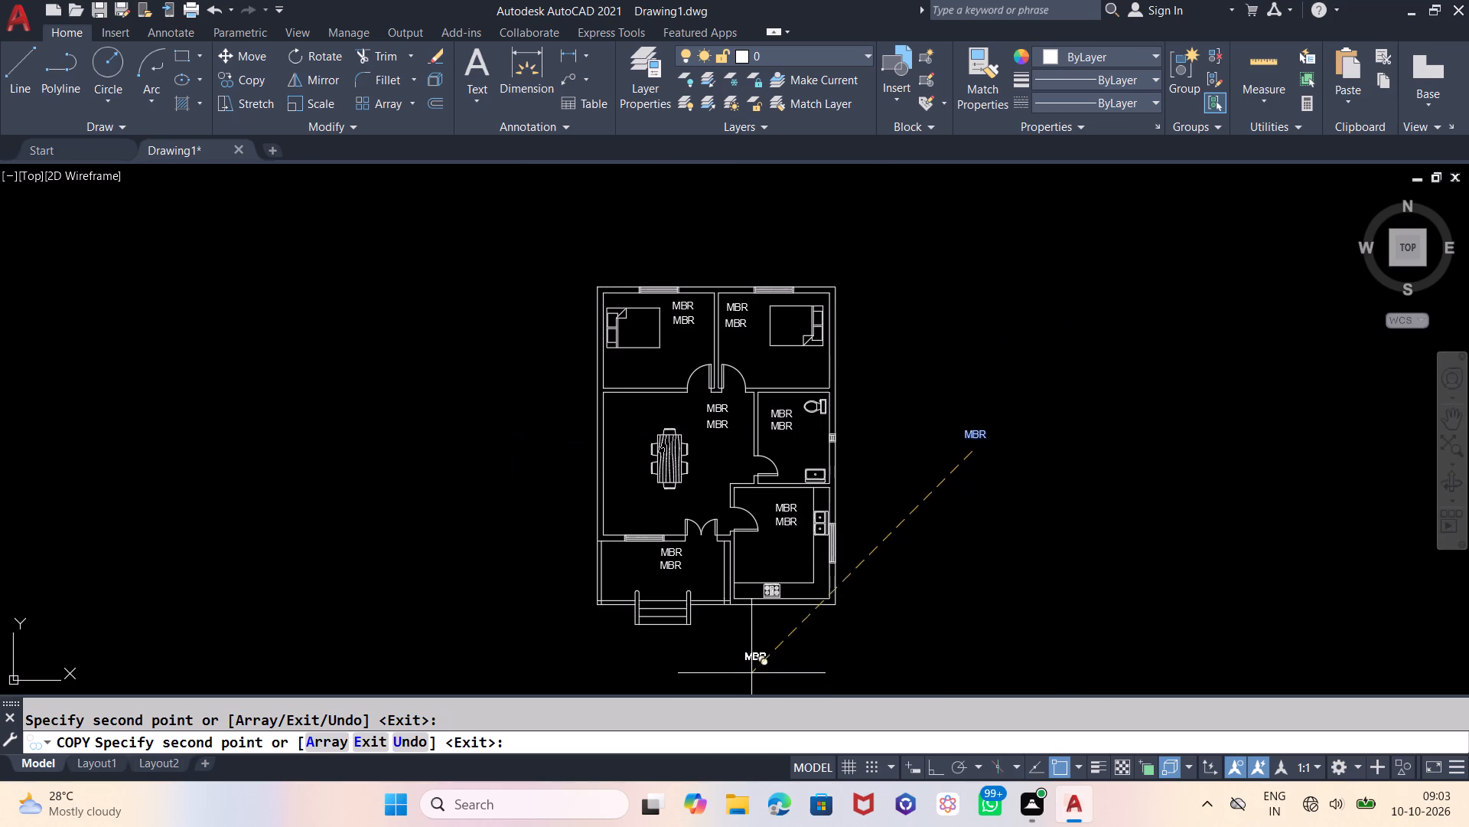
key(Escape)
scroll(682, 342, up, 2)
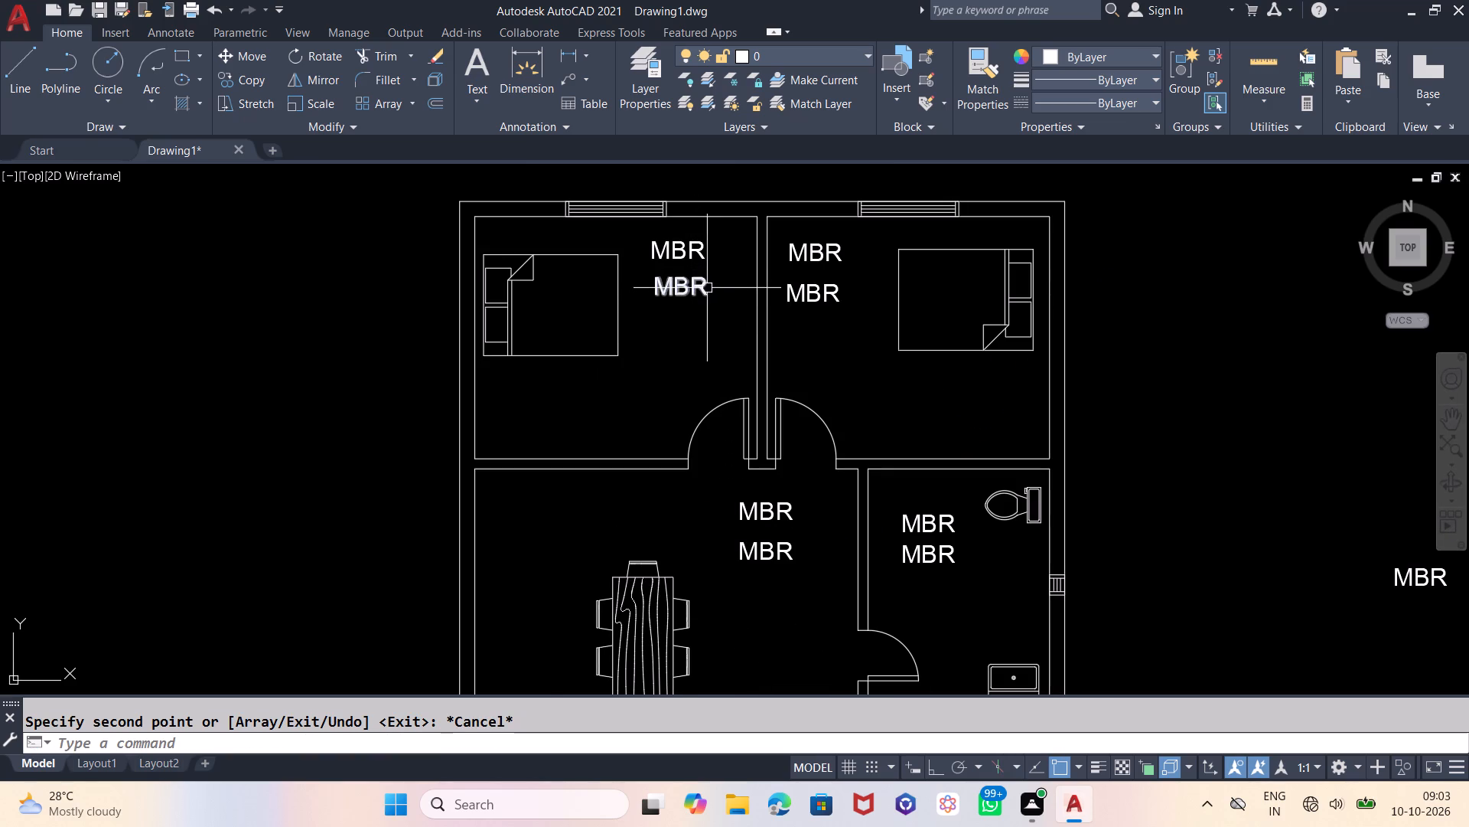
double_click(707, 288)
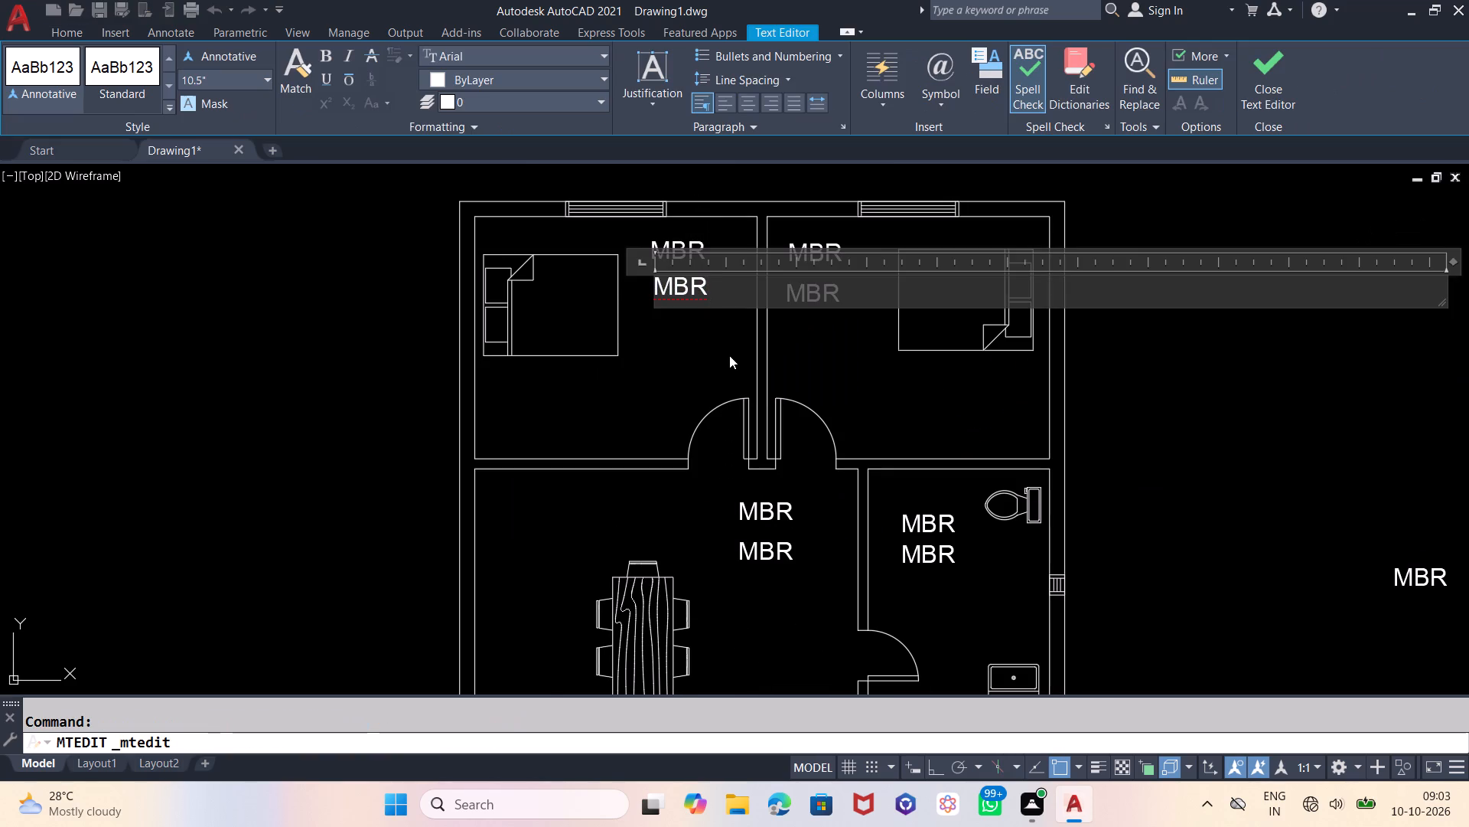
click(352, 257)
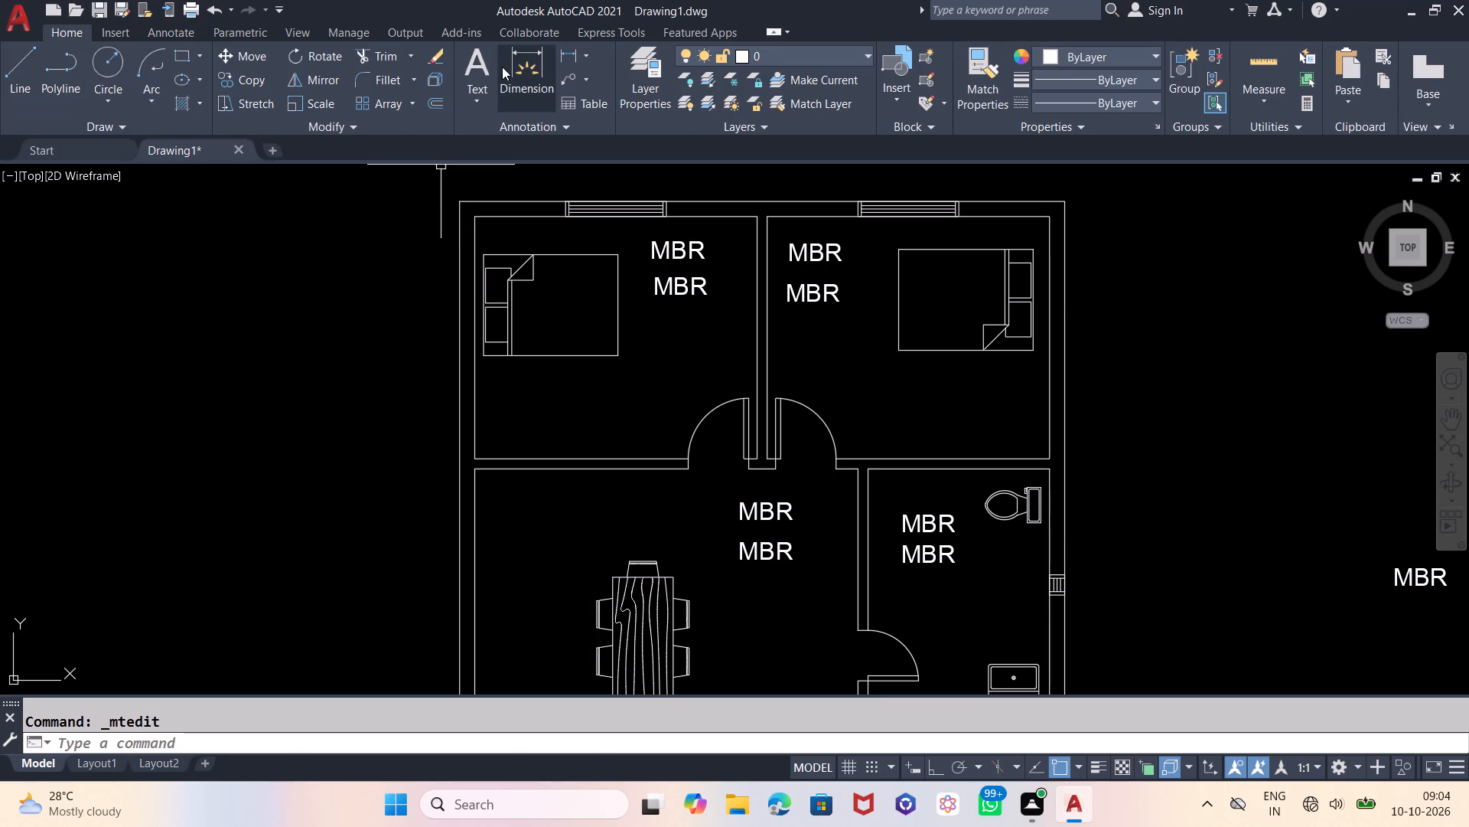
Dimension the inner width of each north bedroom, placing both dimension lines outside the north wall.
click(505, 66)
click(477, 215)
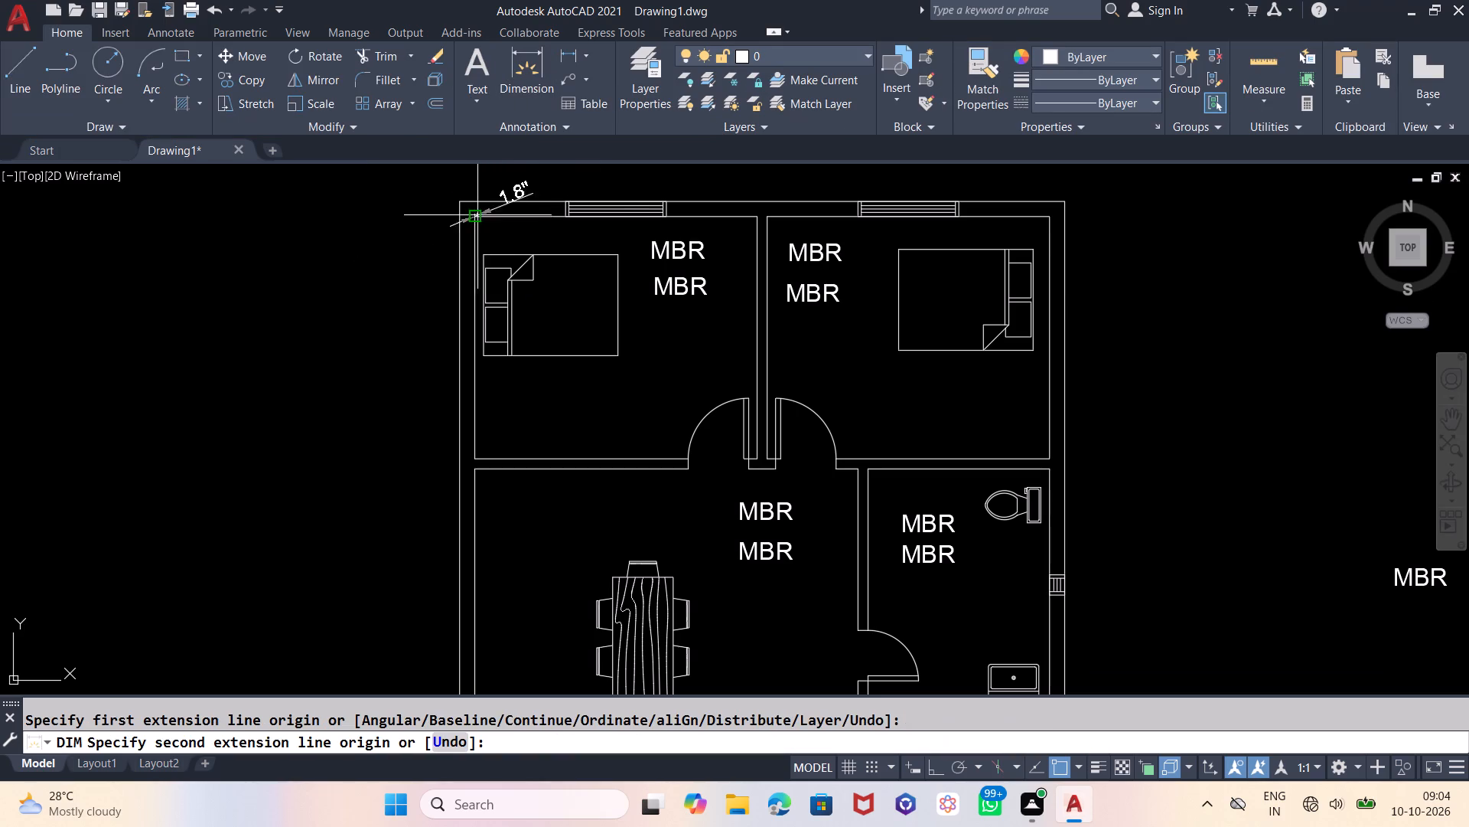
click(754, 217)
click(756, 189)
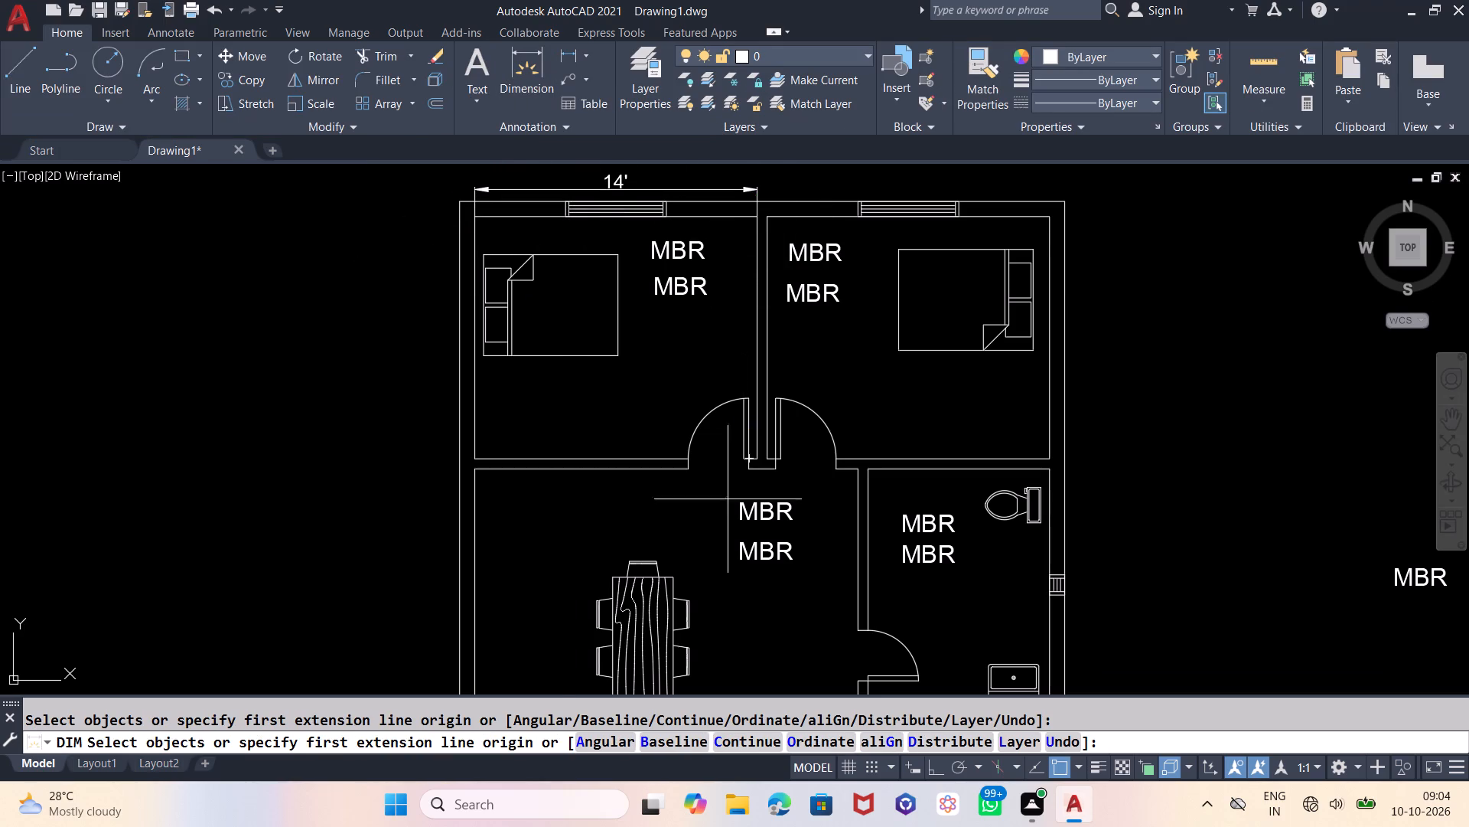
scroll(731, 531, down, 1)
scroll(778, 351, up, 1)
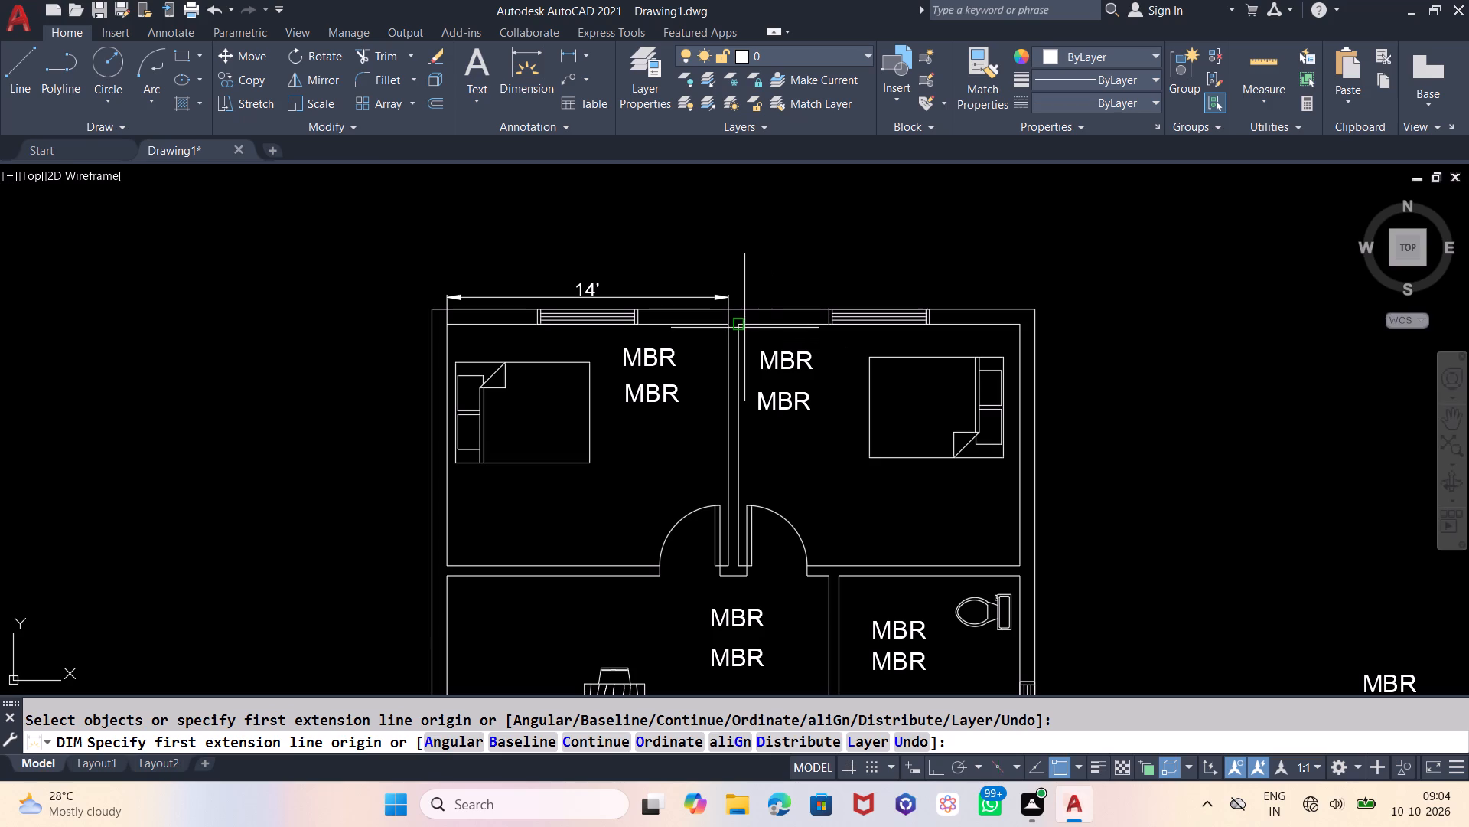
click(743, 327)
click(1018, 327)
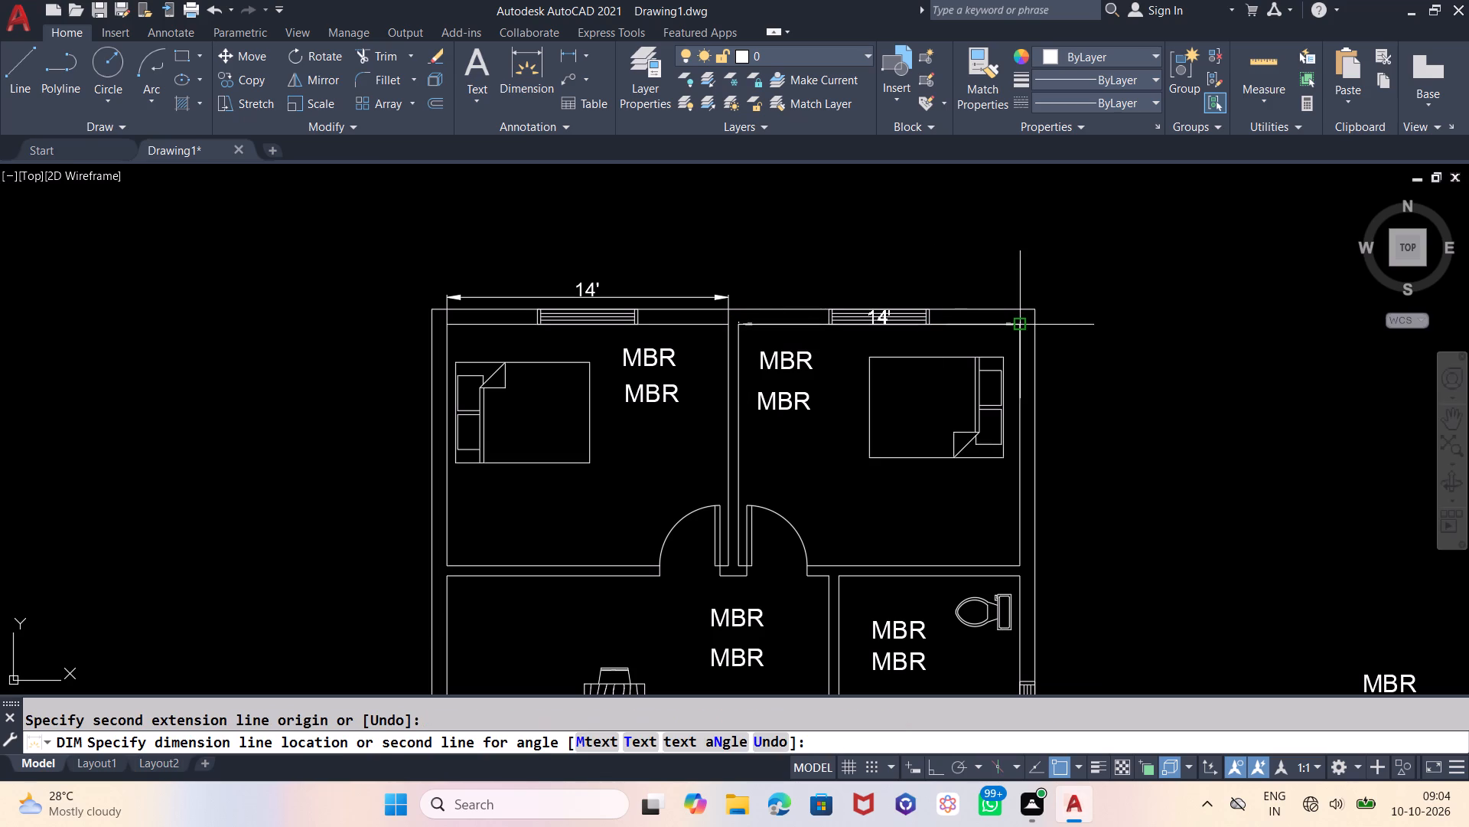
click(1018, 278)
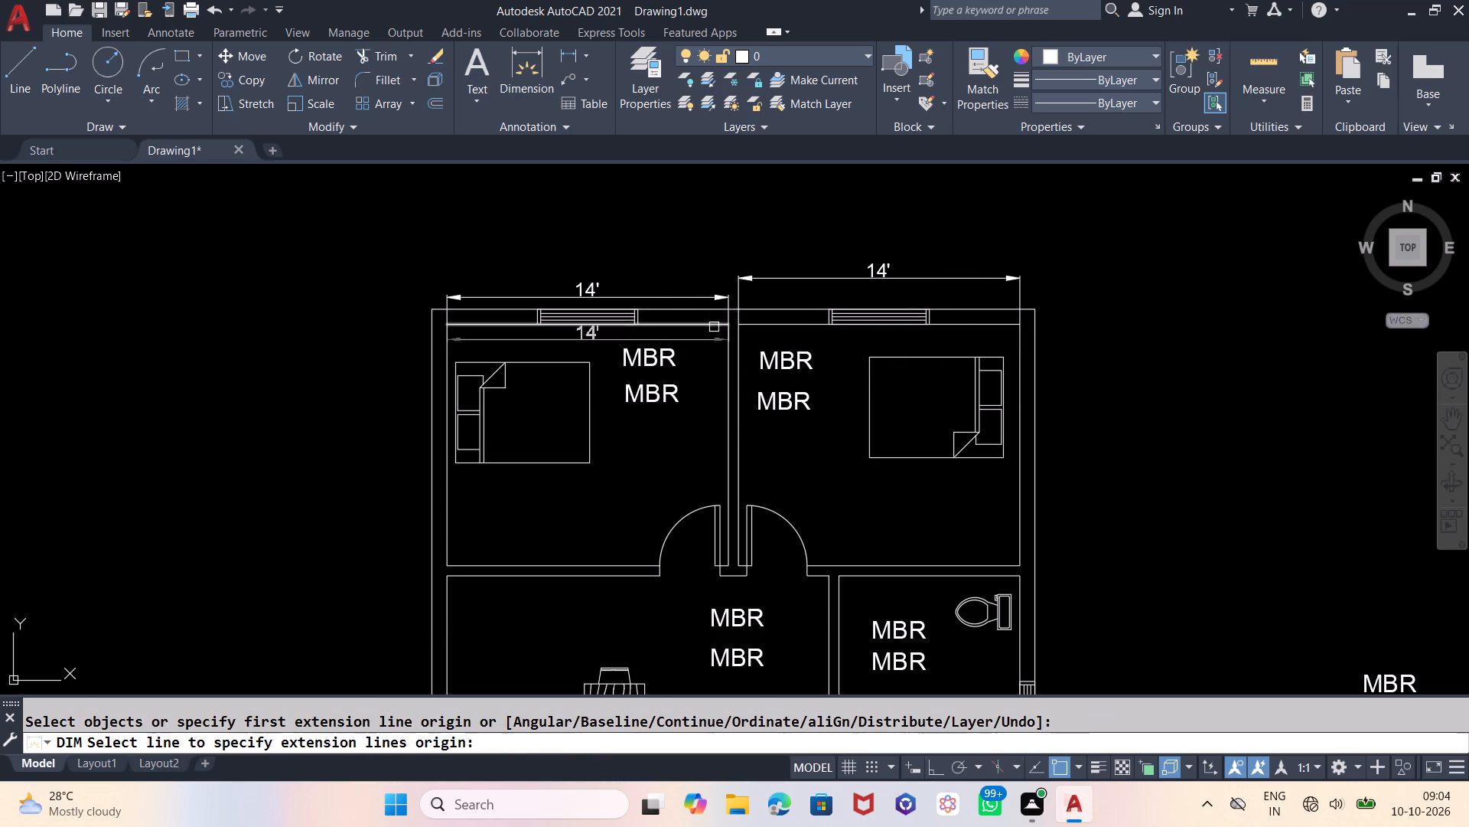
Dimension the northwest bedroom's inner depth along its east wall, placing the dimension line inside the room.
click(726, 323)
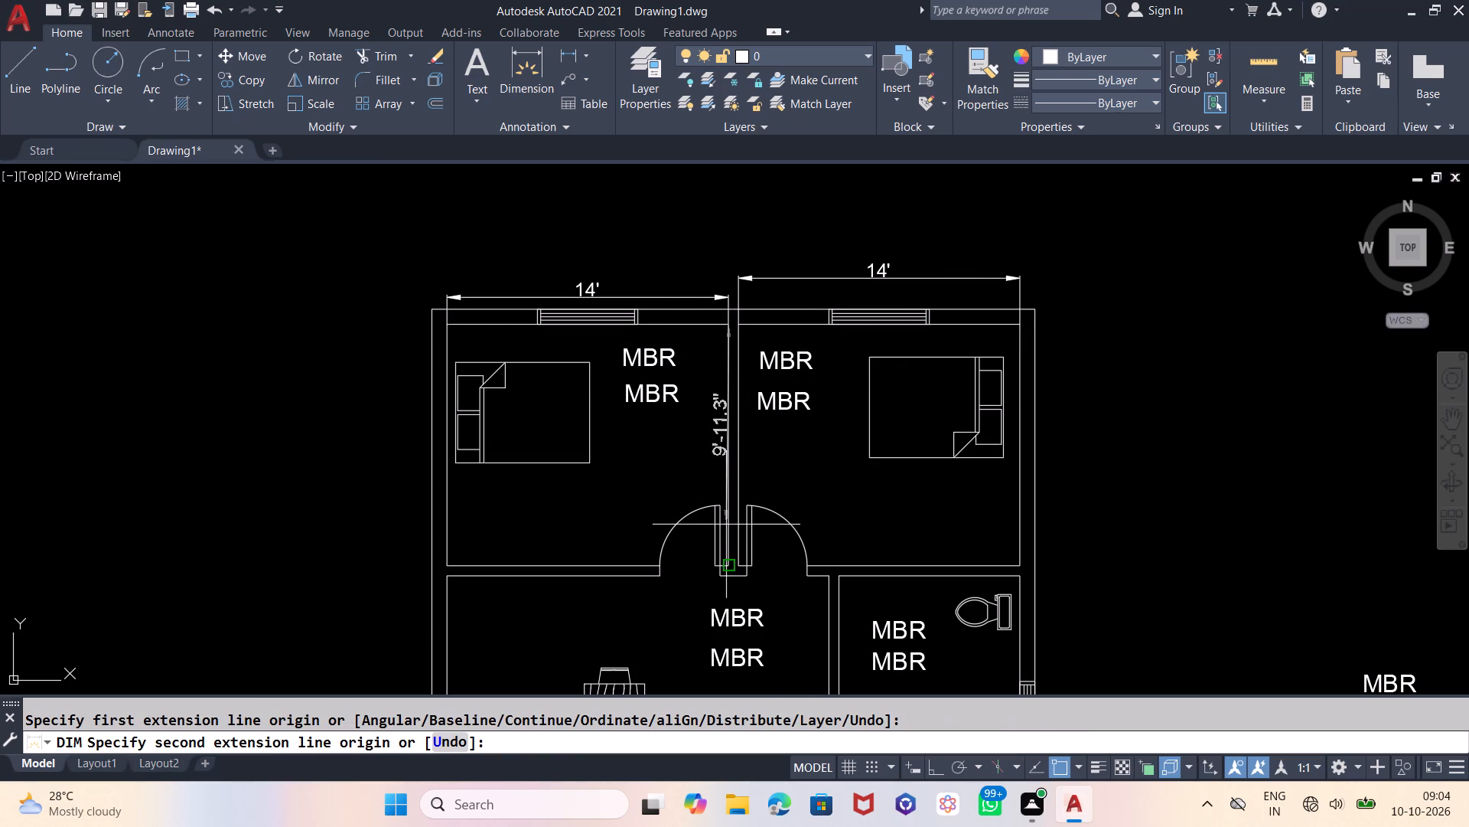
click(726, 565)
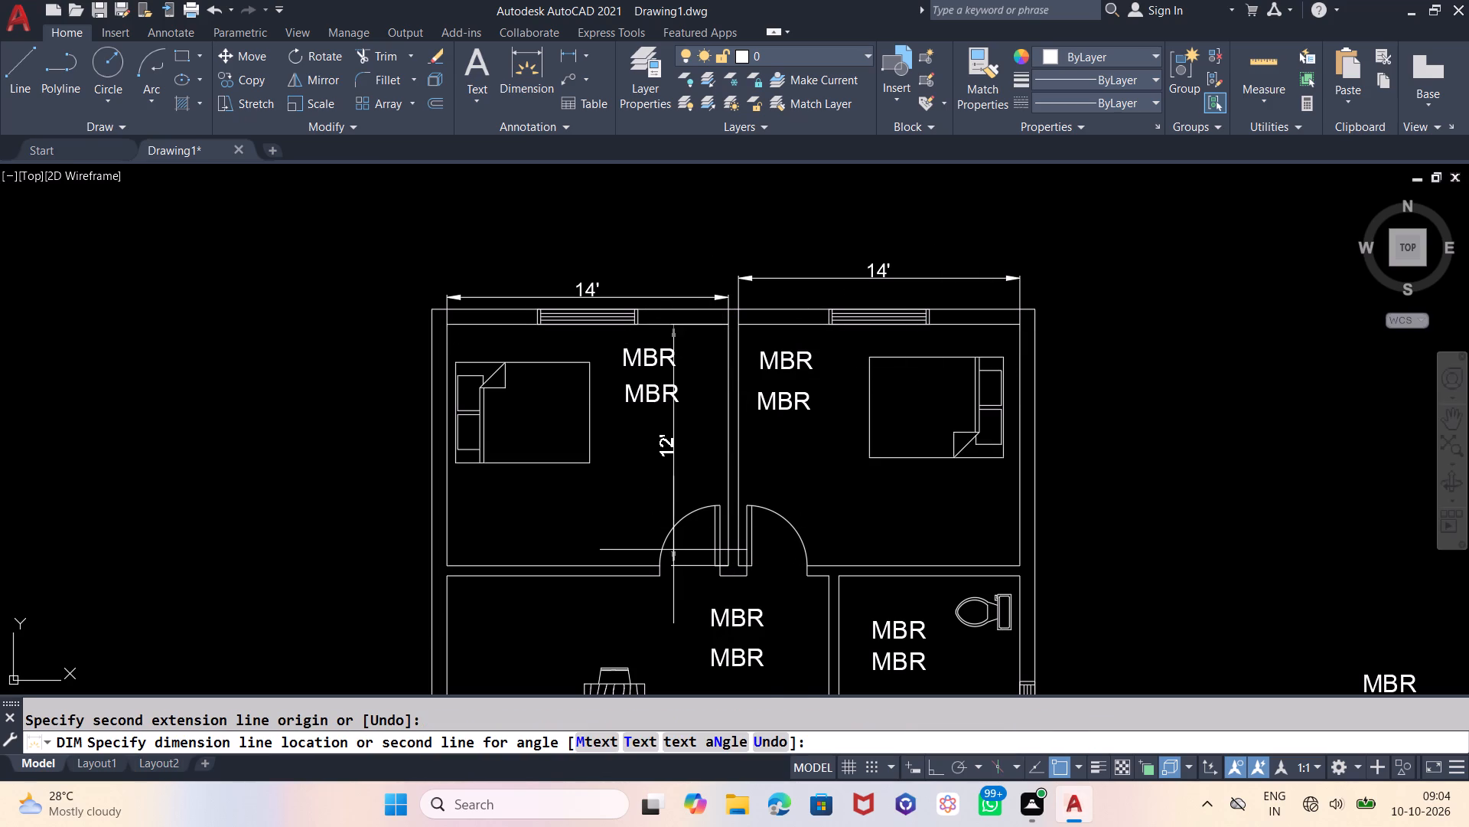
click(679, 550)
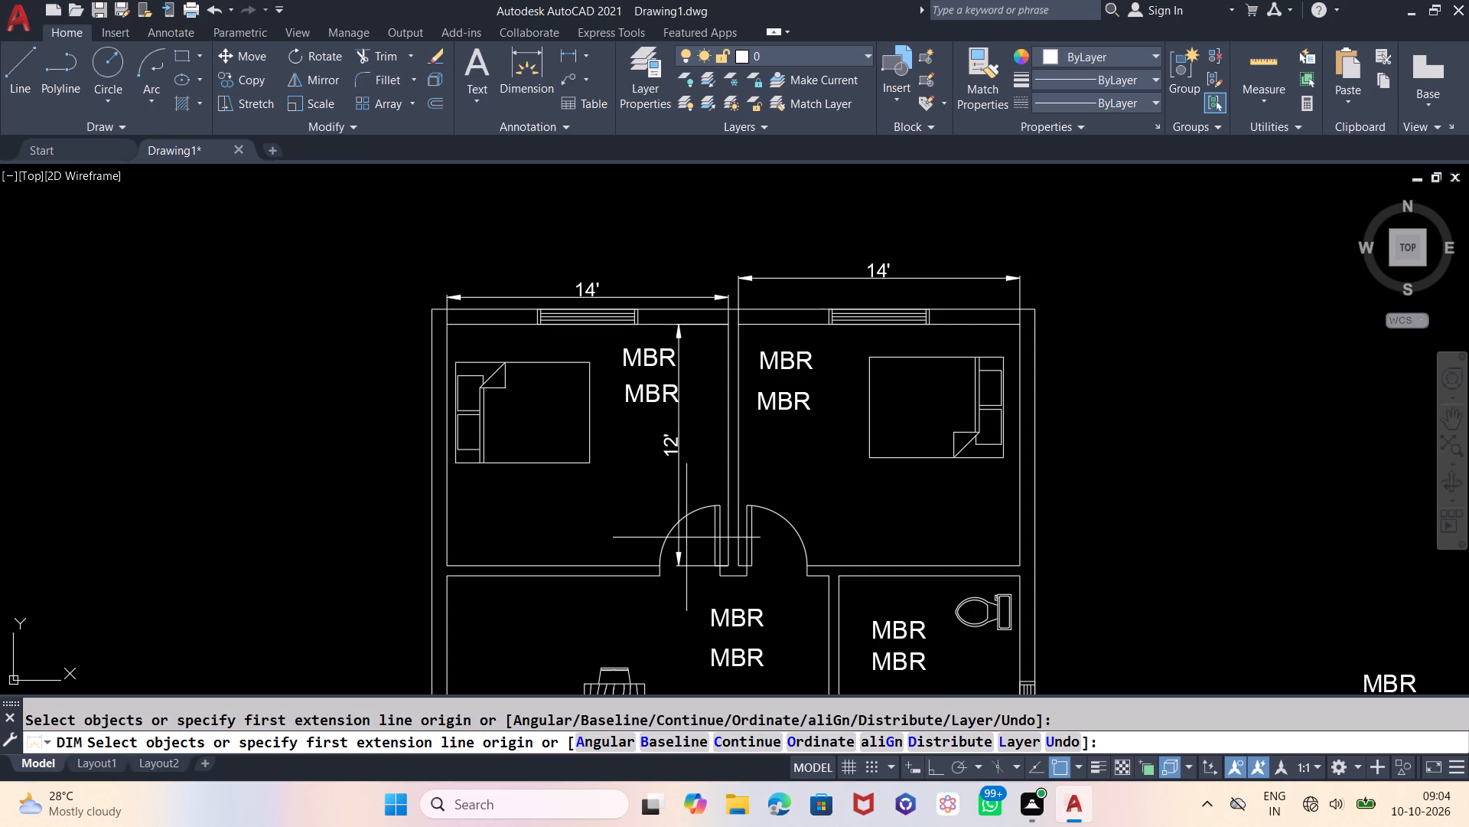
key(Escape)
Replace the text of the lower MBR label in the northwest bedroom with 14'X12'.
double_click(673, 391)
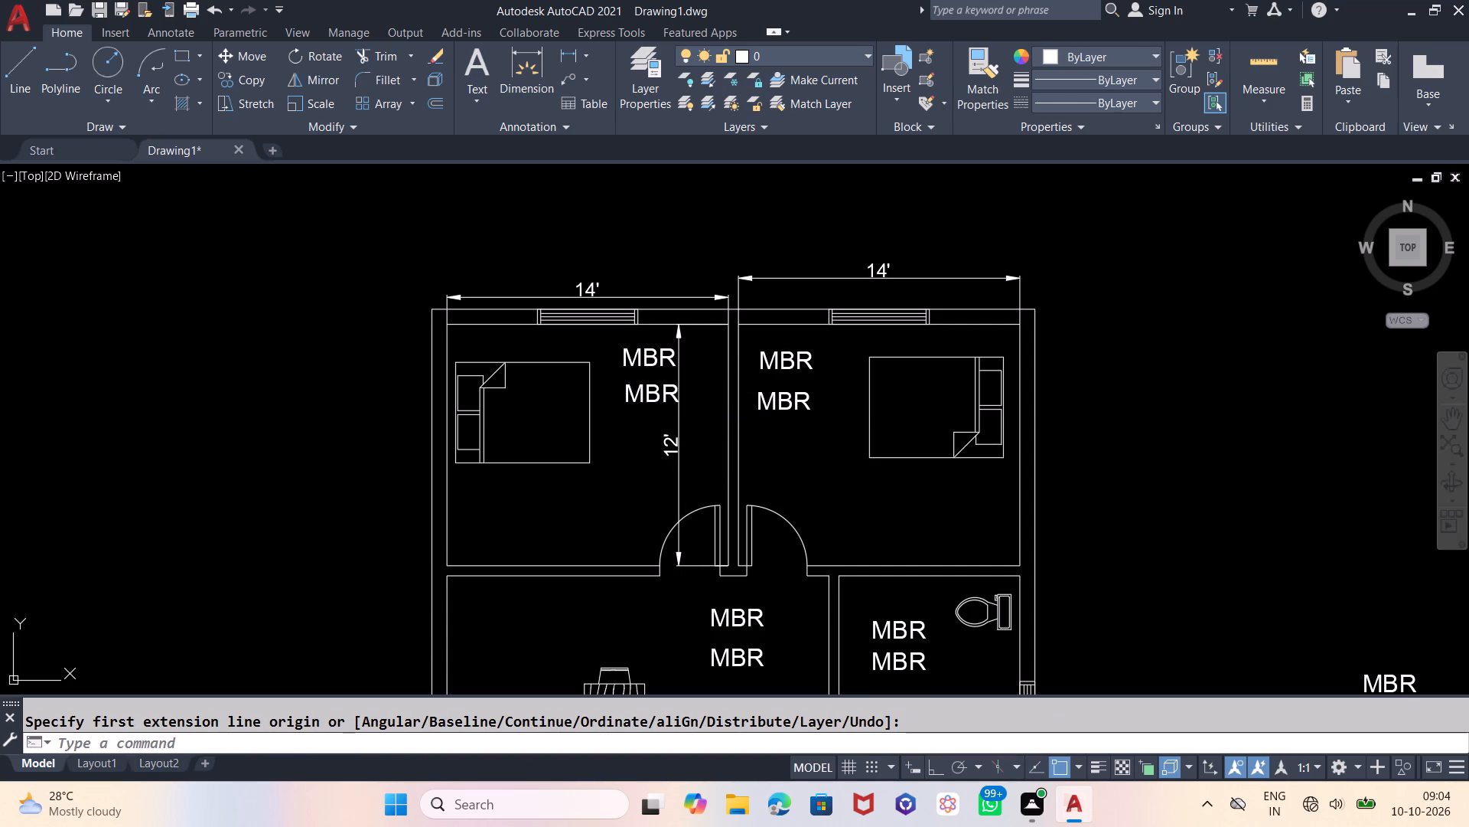
key(BackSpace)
key(BackSpace)
key(BackSpace)
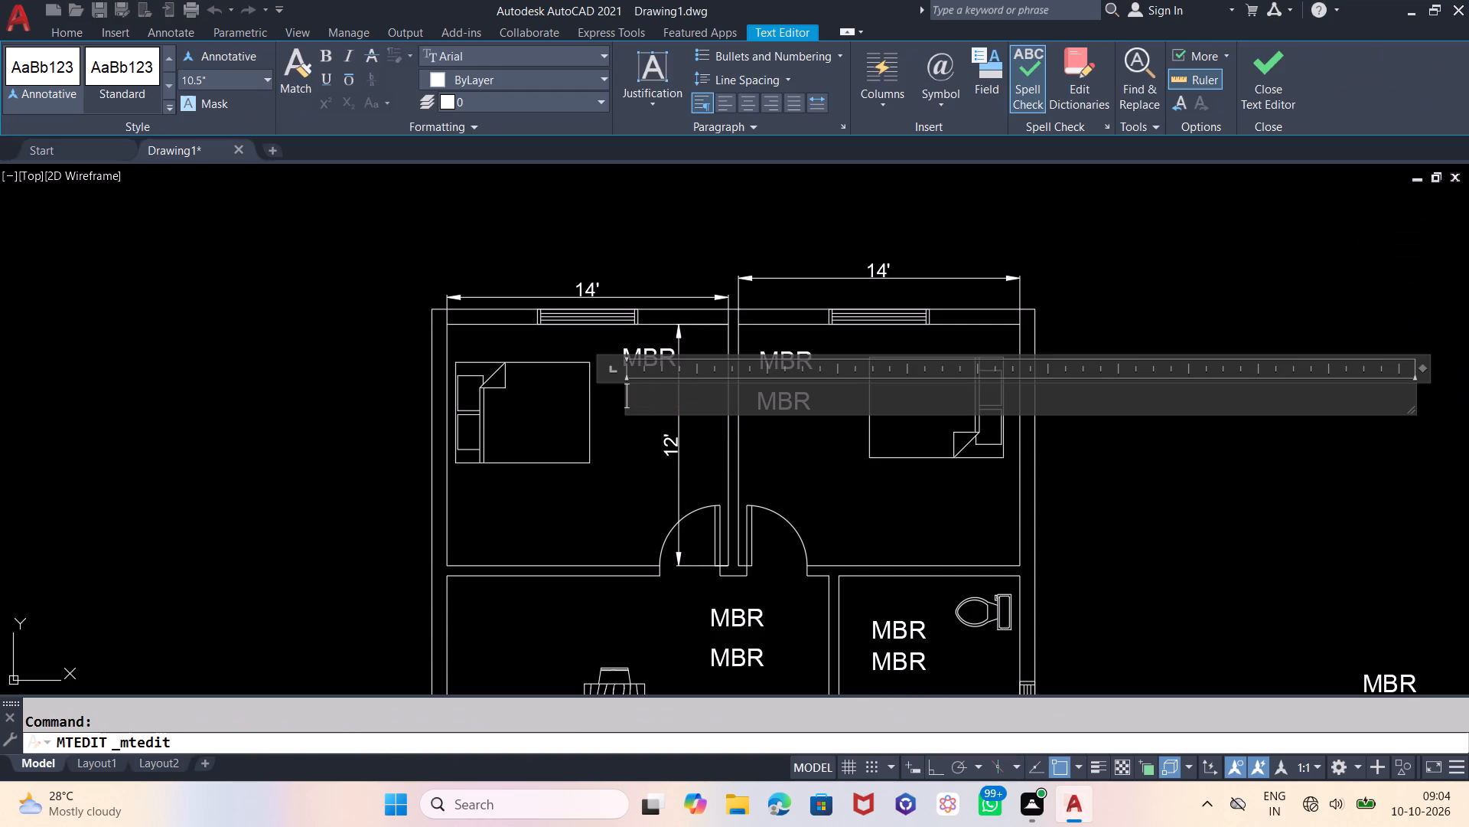
text(10)
key(BackSpace)
text(4')
text(X12')
click(637, 440)
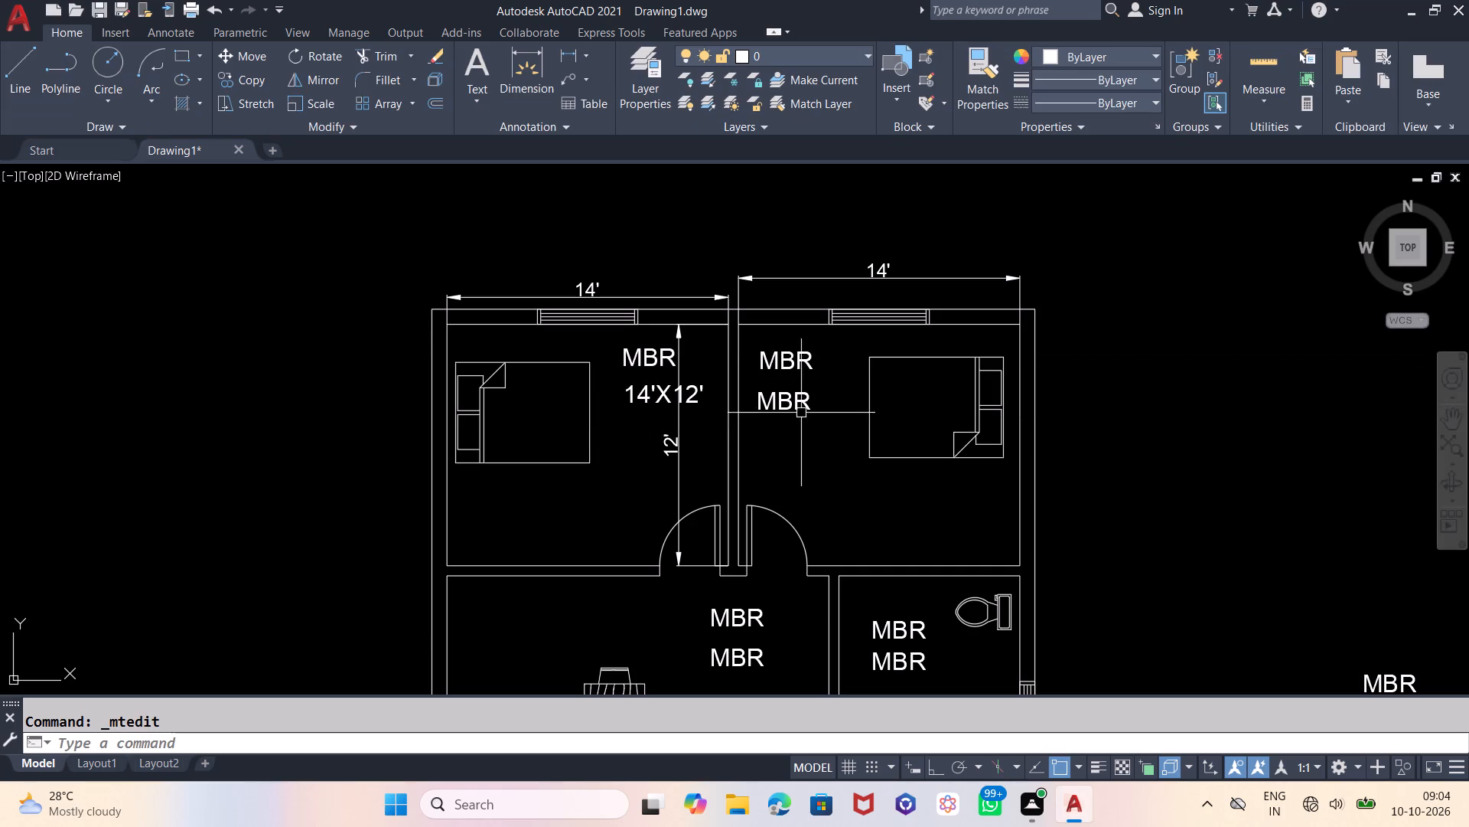
Replace the lower MBR label in the northeast bedroom with a copy of the northwest bedroom's 14'X12' label.
click(797, 405)
key(Delete)
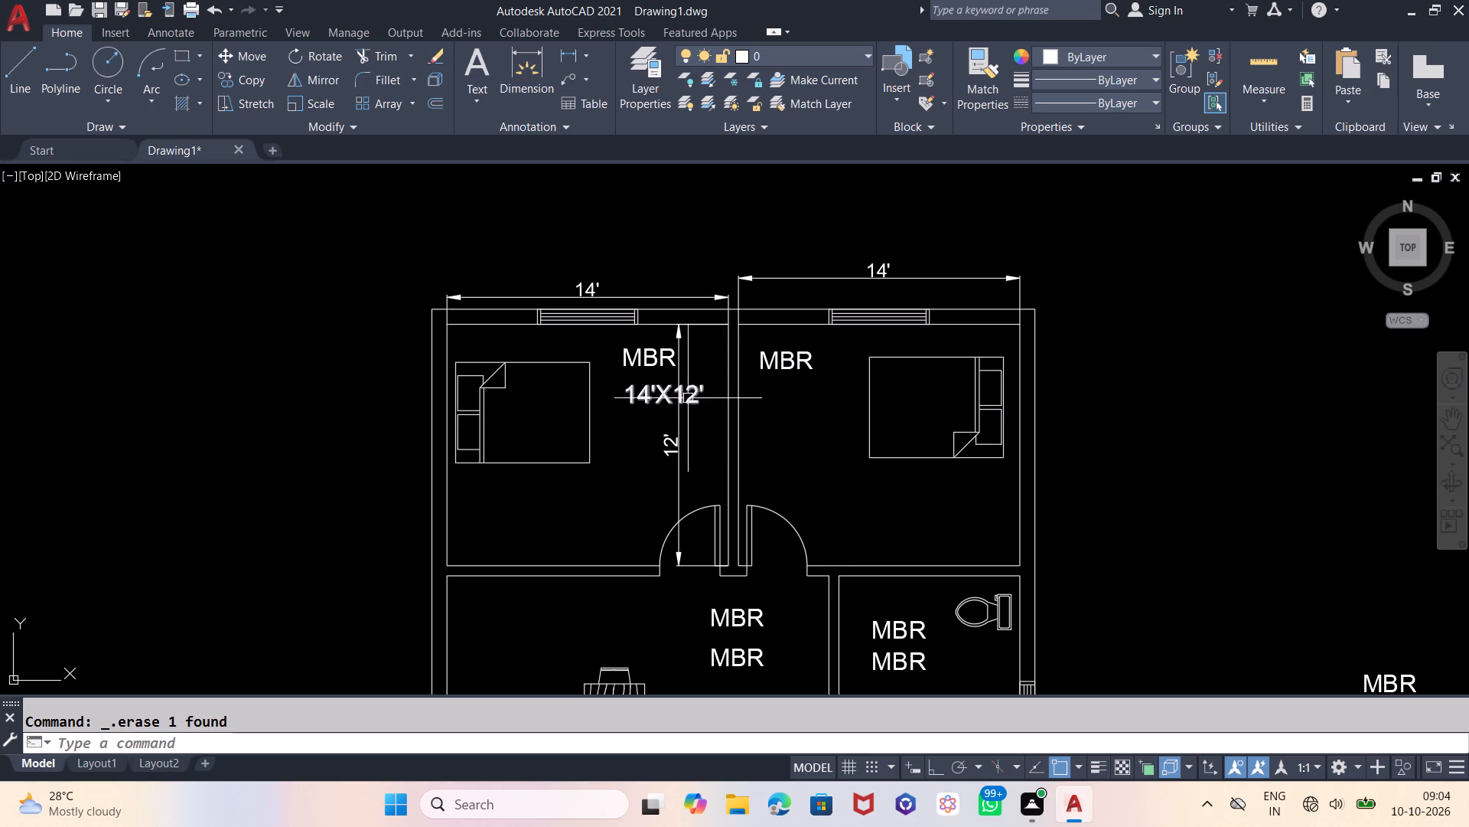
click(643, 398)
text(CP)
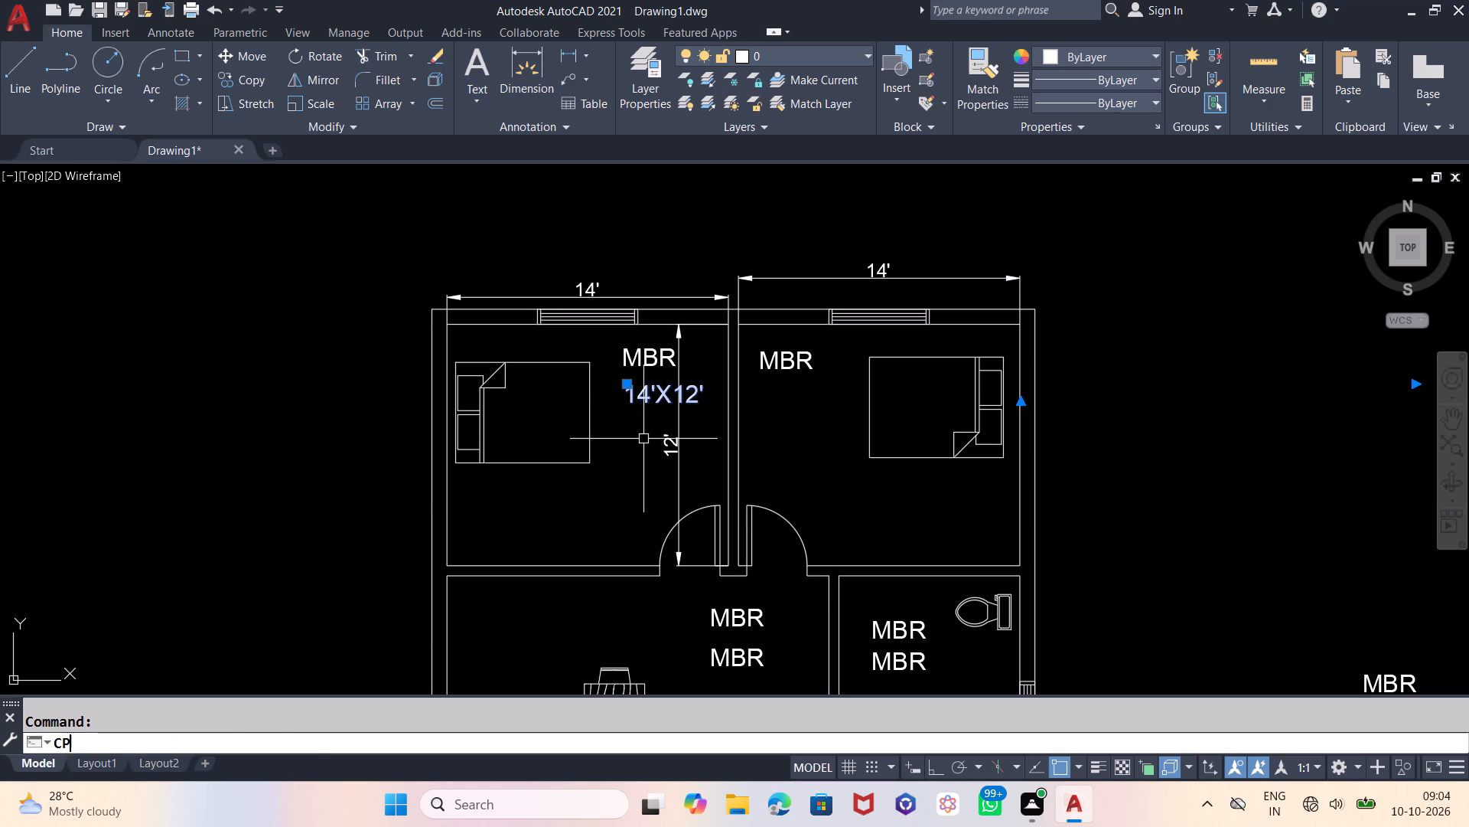
key(Return)
click(641, 423)
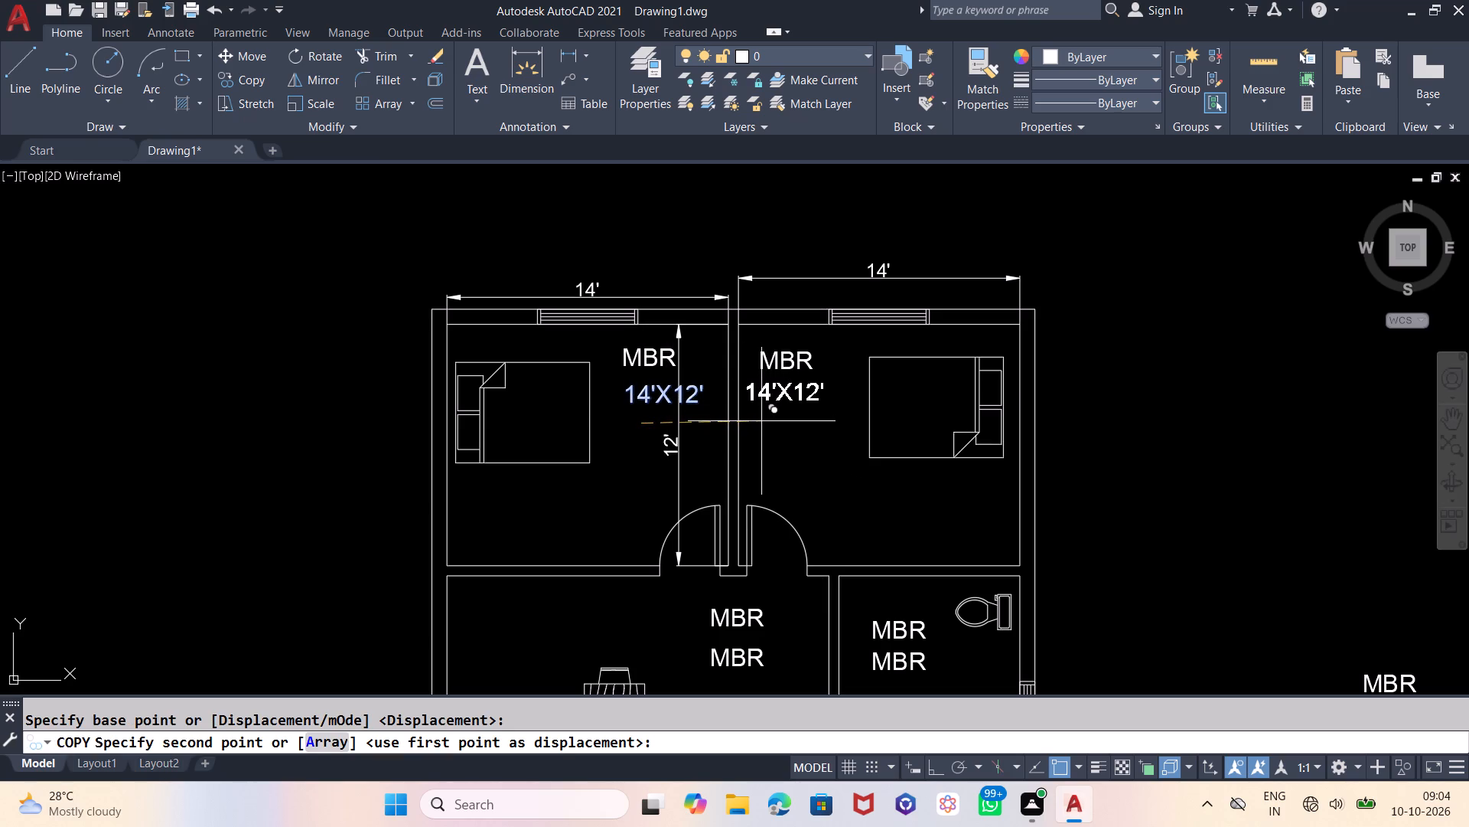
click(762, 427)
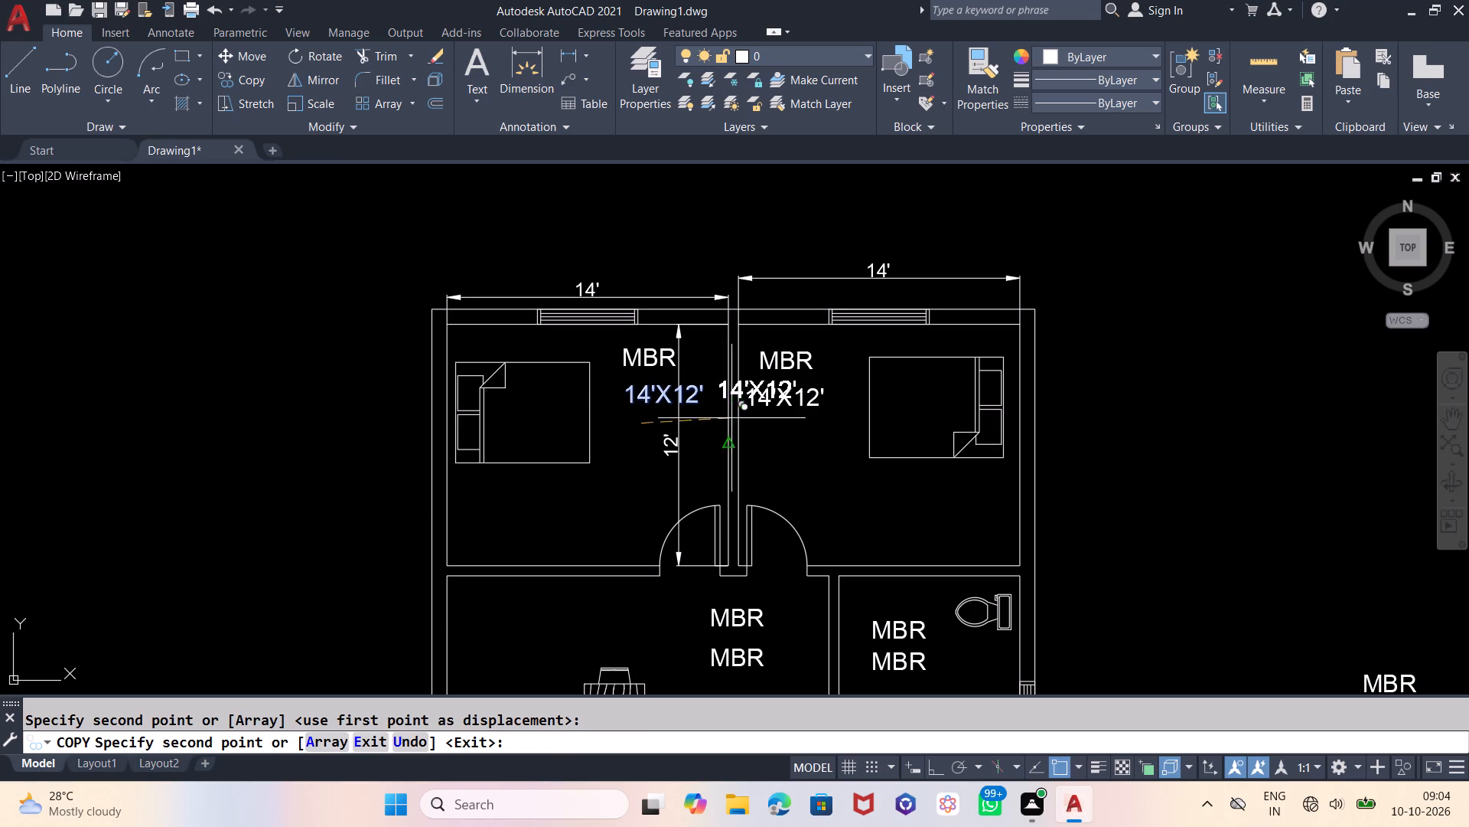
key(Escape)
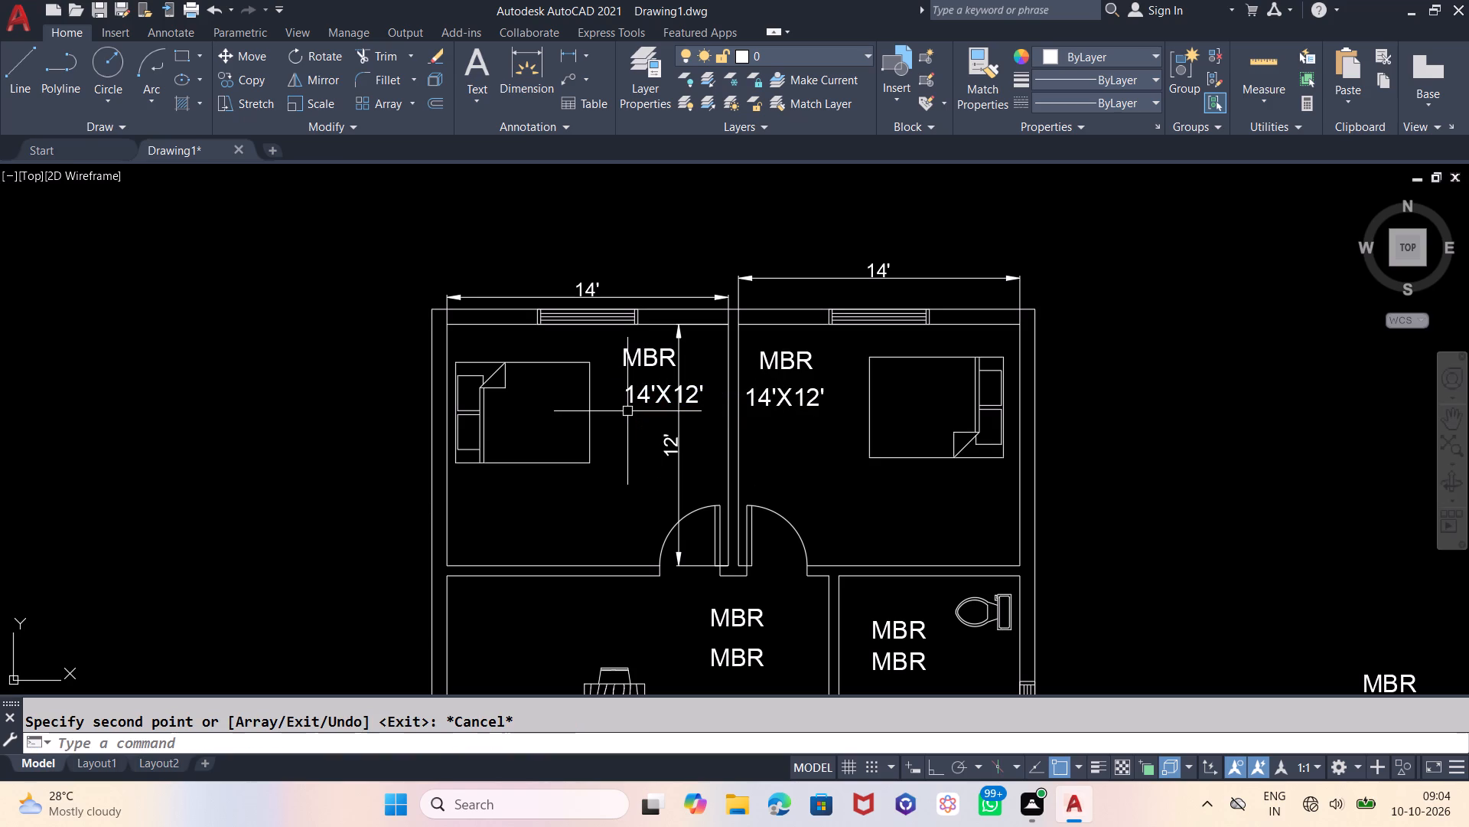
Move the northwest bedroom's MBR label so it sits centred just above its 14'X12' label.
click(660, 355)
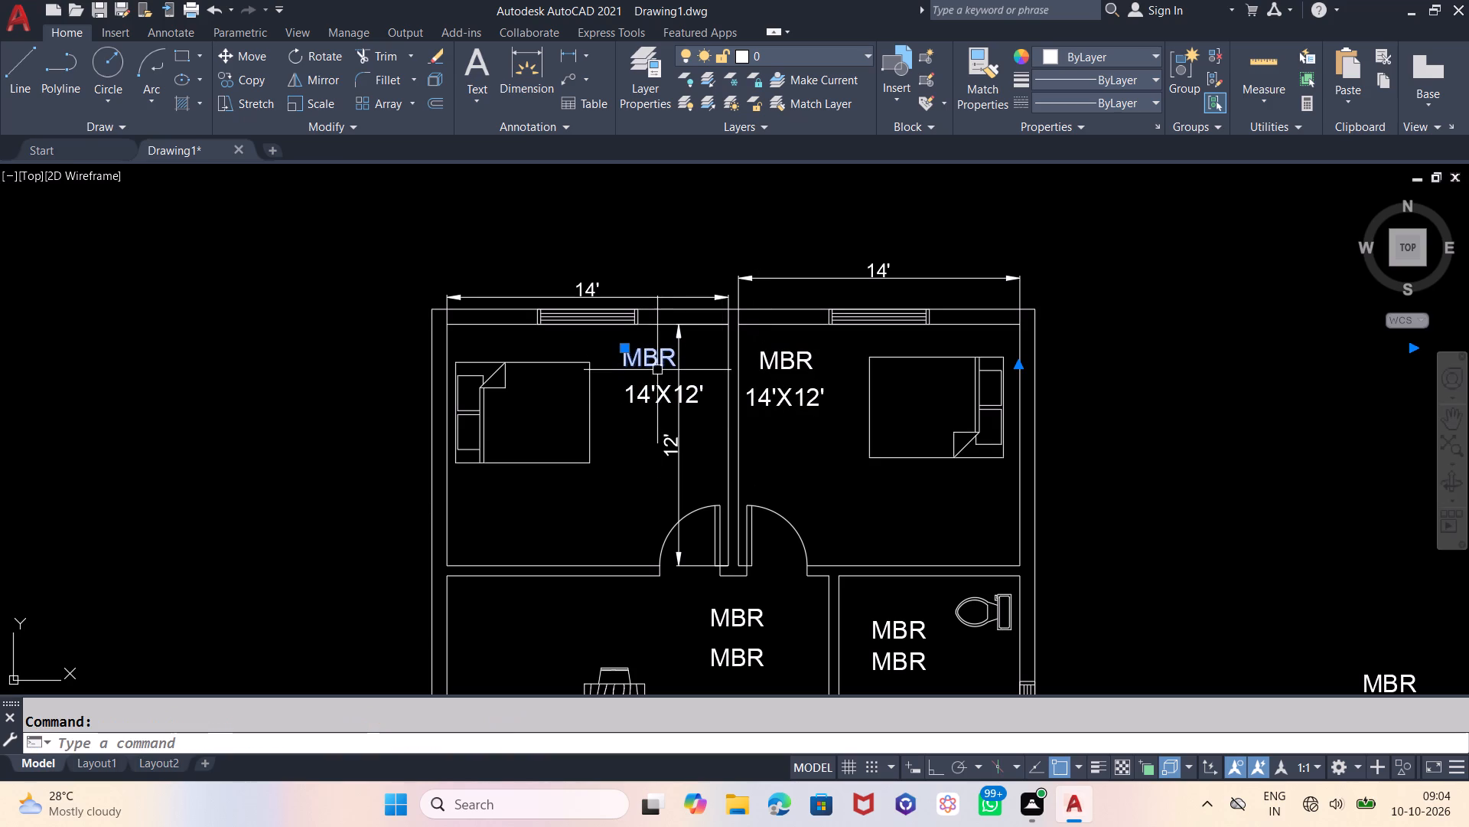
key(m)
key(Return)
click(608, 374)
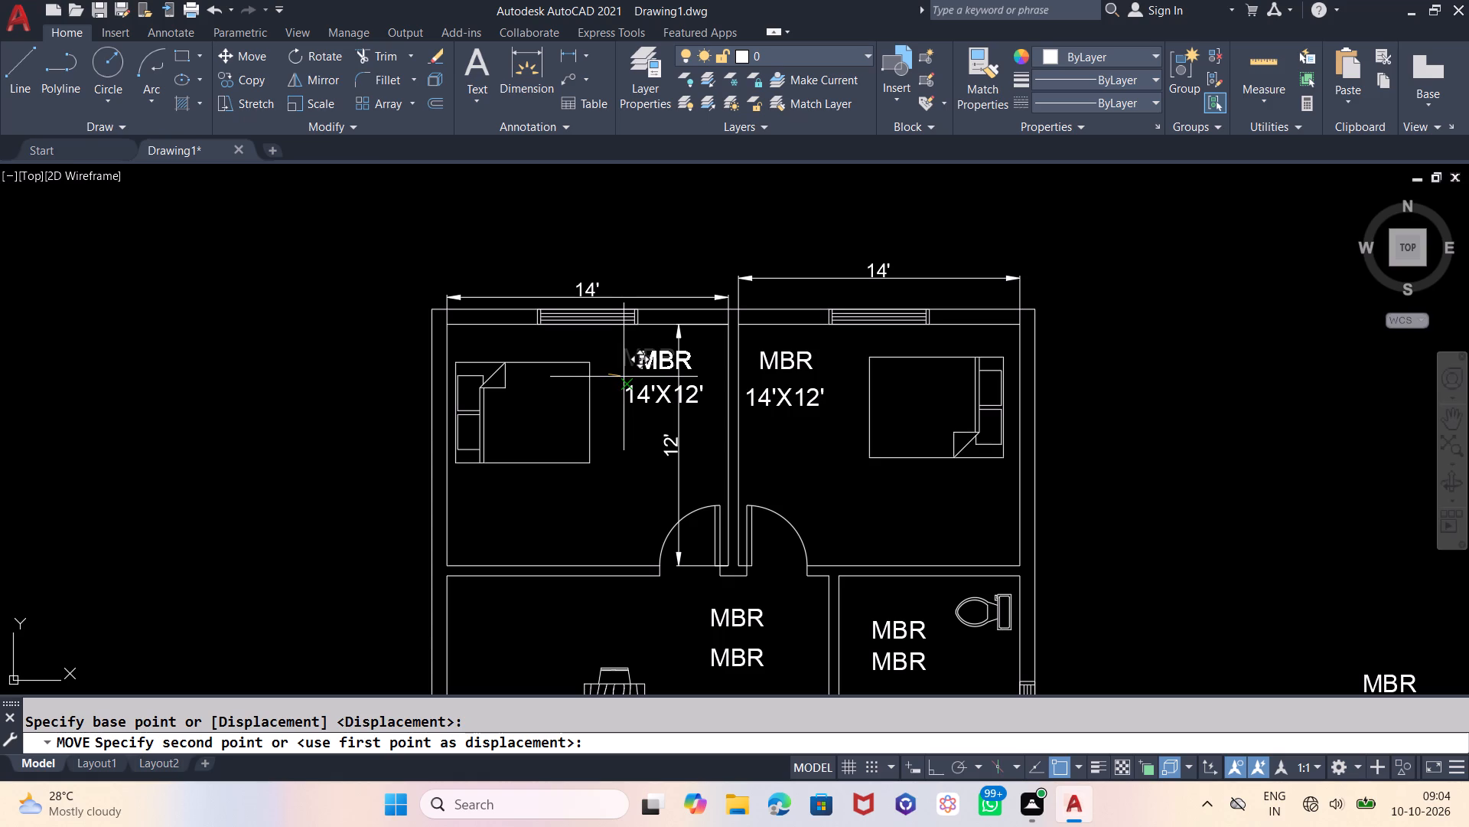
click(624, 377)
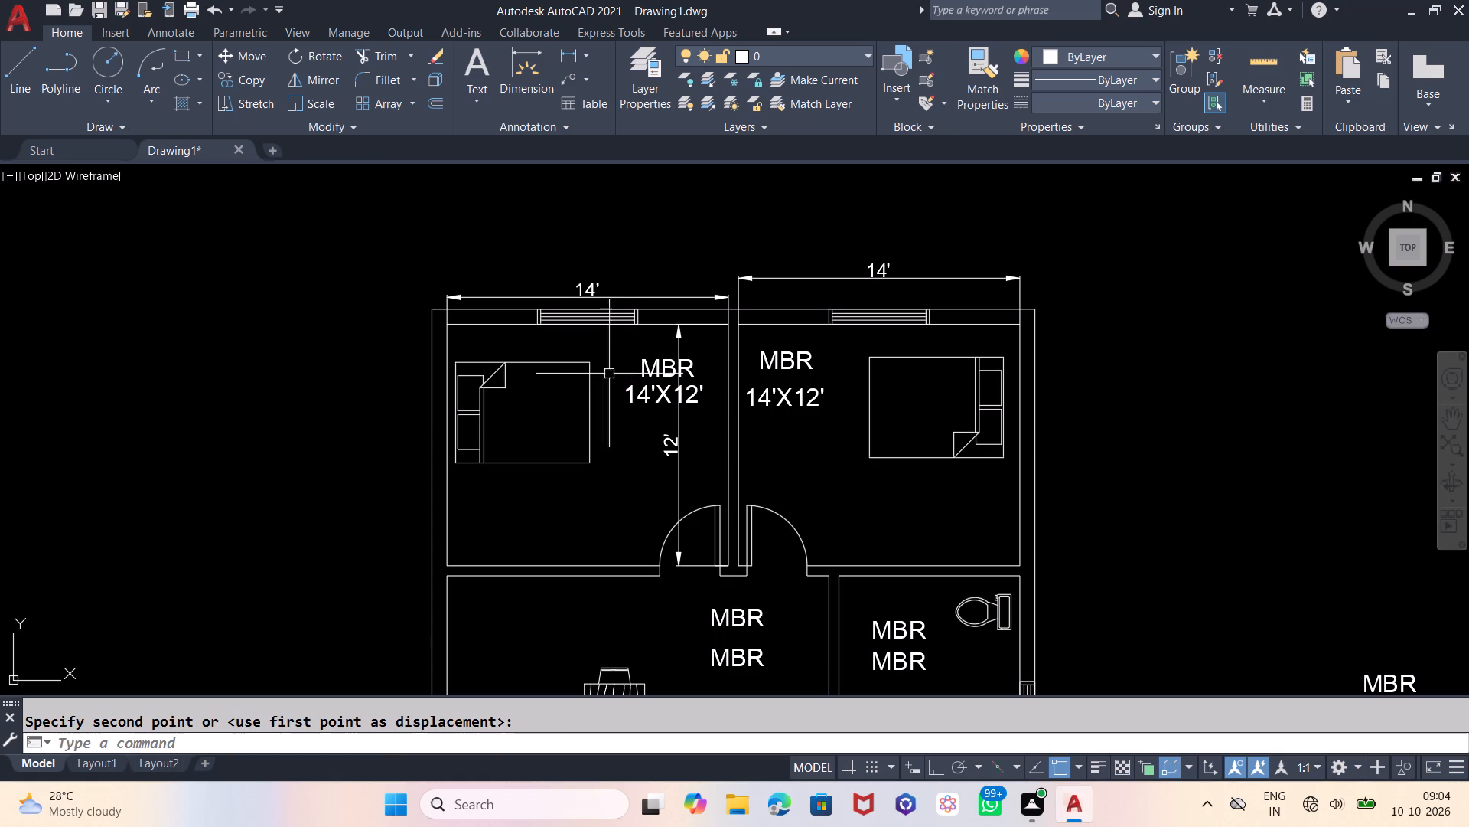
Replace the text of the MBR label in the northeast bedroom with CBR.
double_click(787, 358)
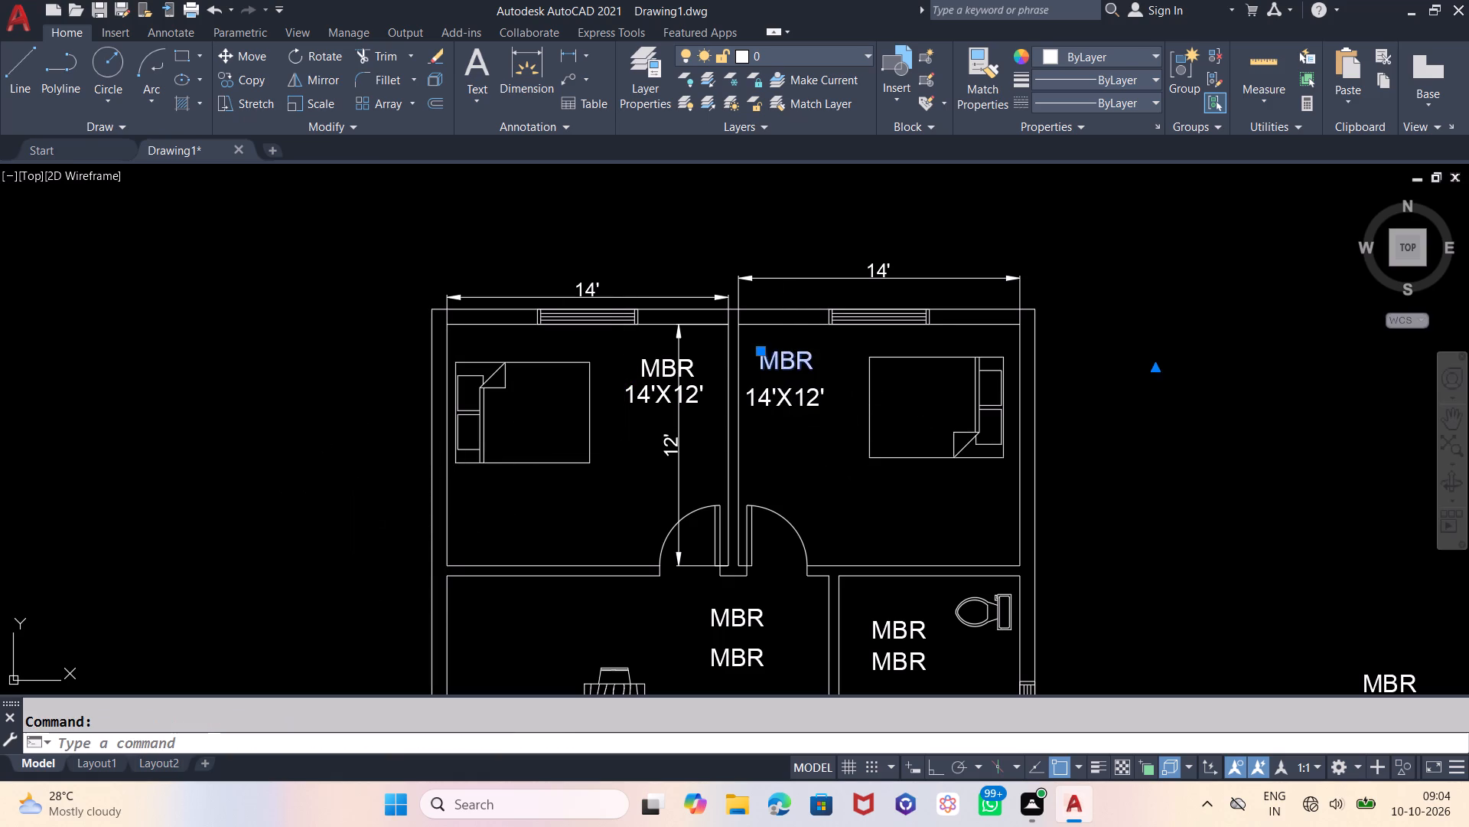
click(812, 361)
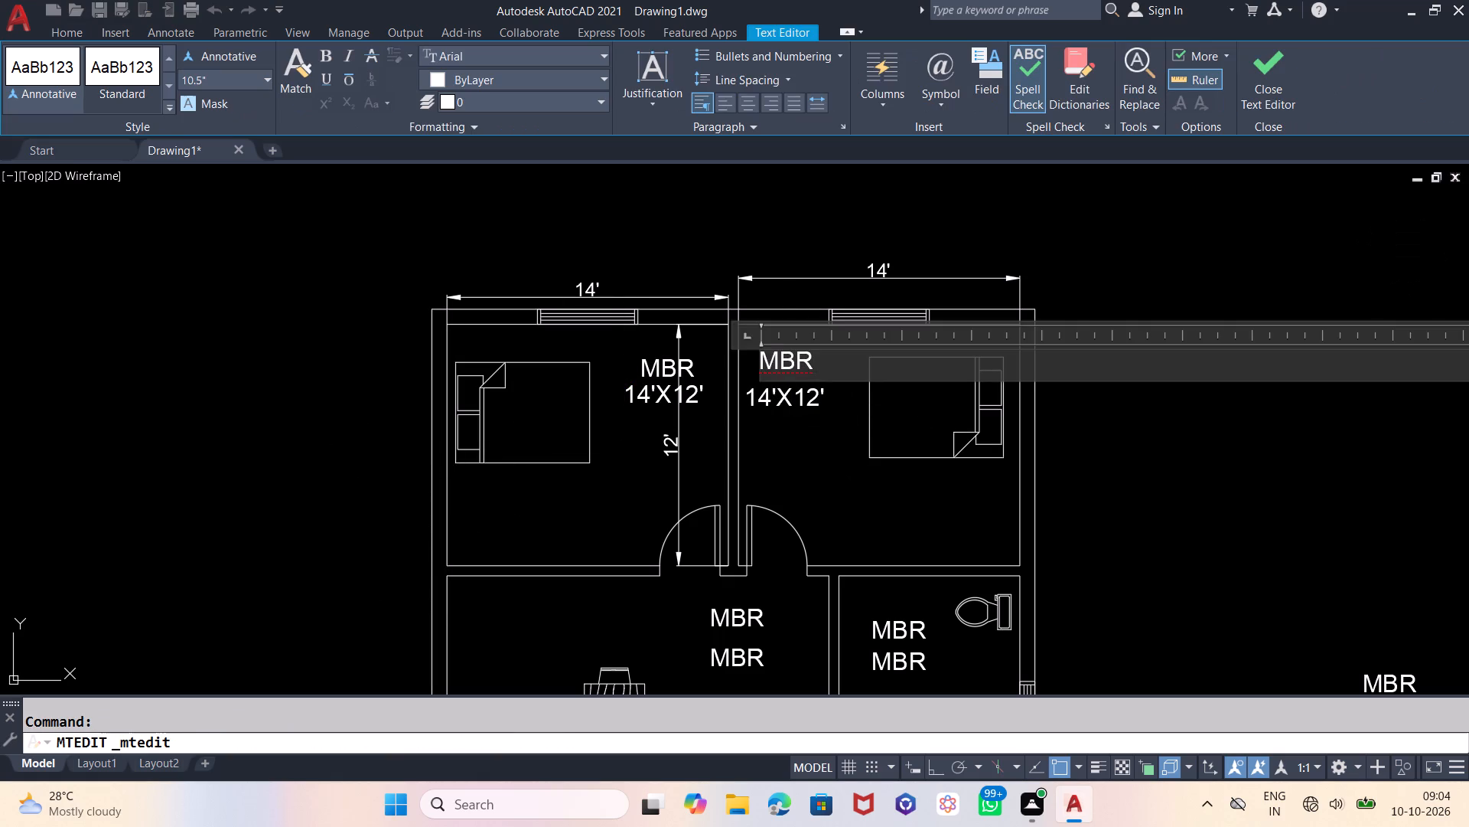
key(BackSpace)
key(BackSpace)
key(BackSpace)
key(c)
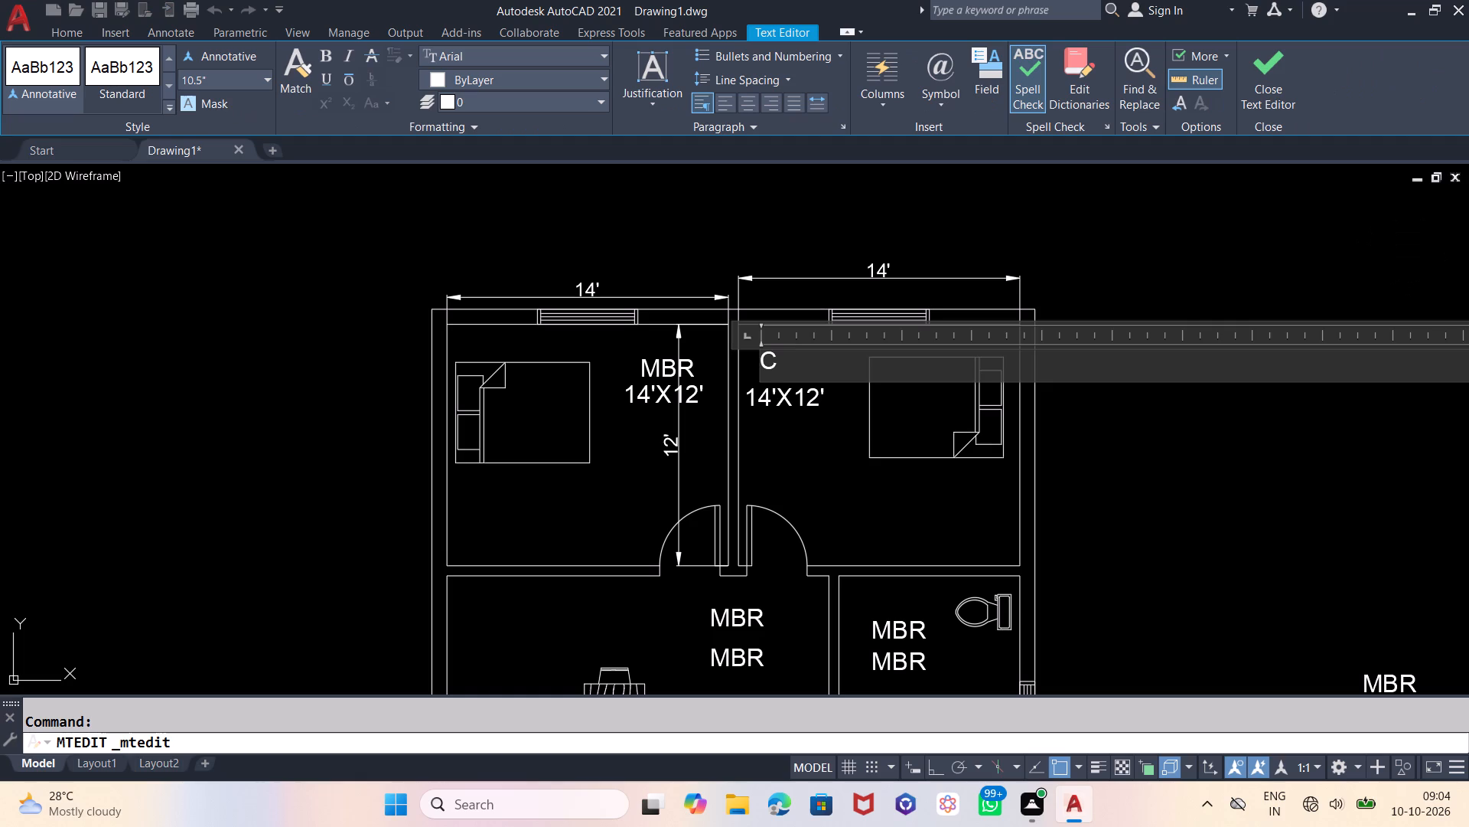
key(b)
key(r)
key(Return)
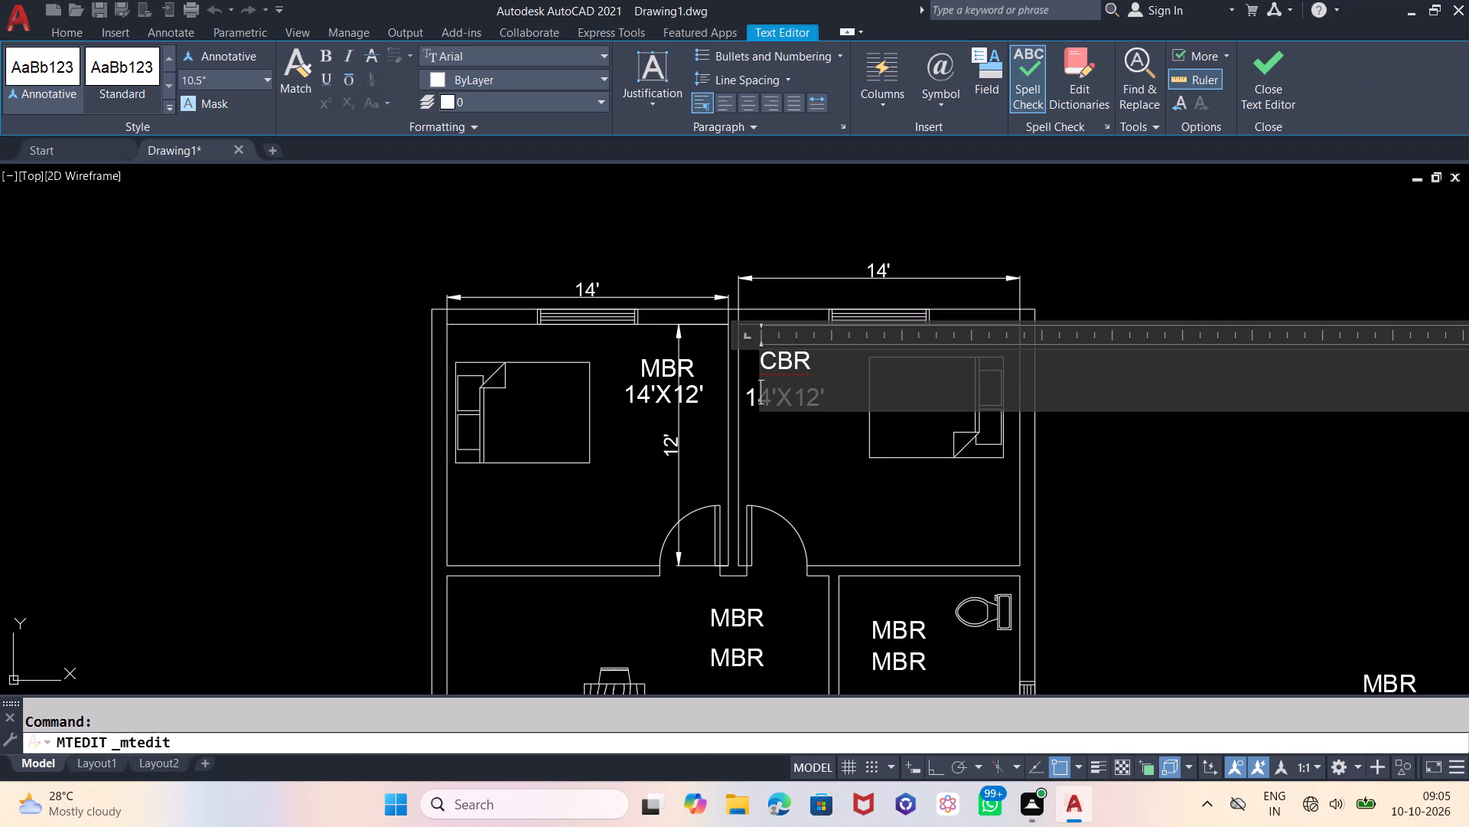
click(826, 435)
Move the CBR label so it sits just above the 14'X12' label in the northeast bedroom.
click(791, 364)
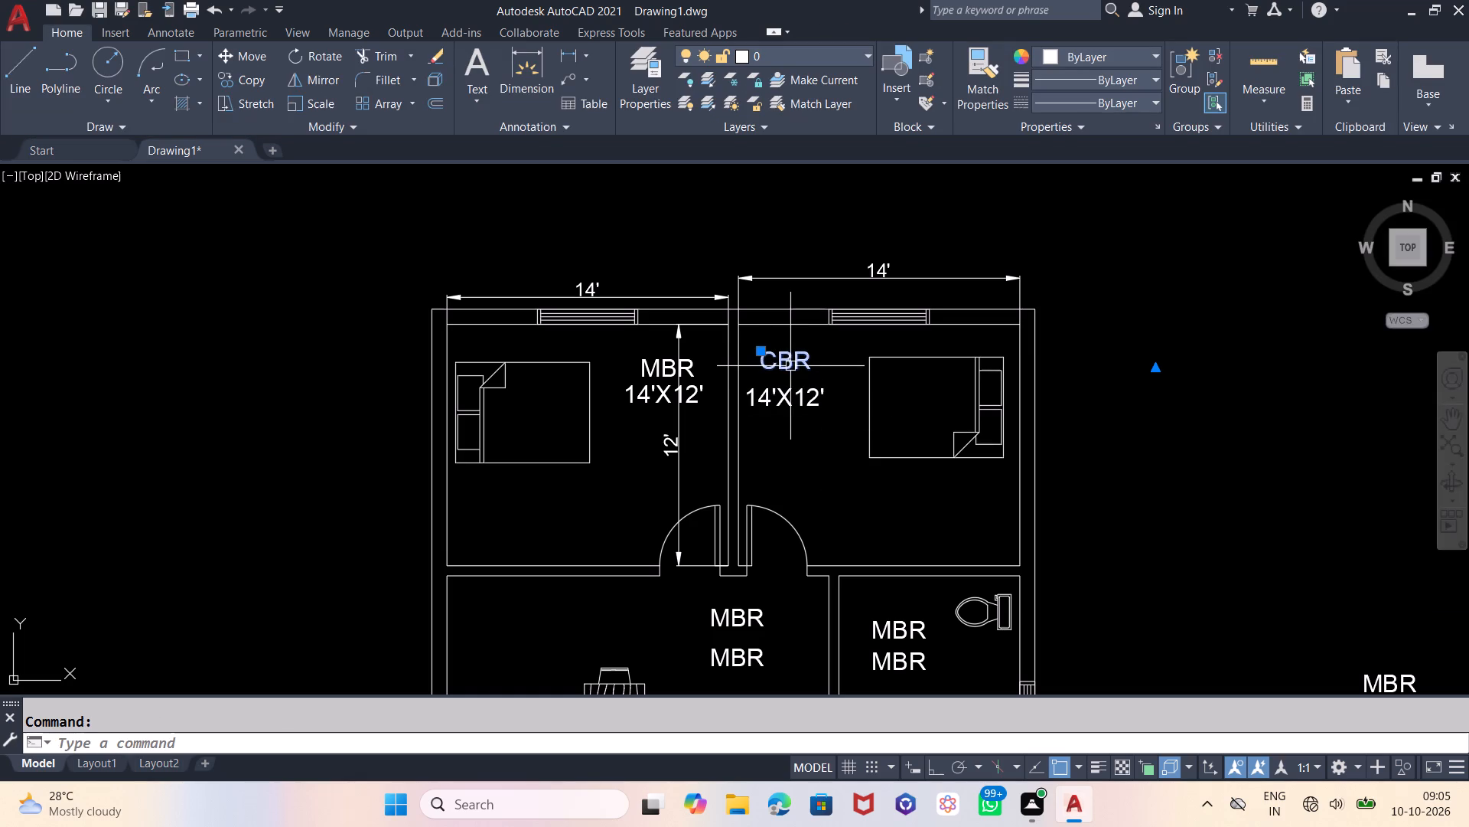
key(m)
key(Return)
click(817, 346)
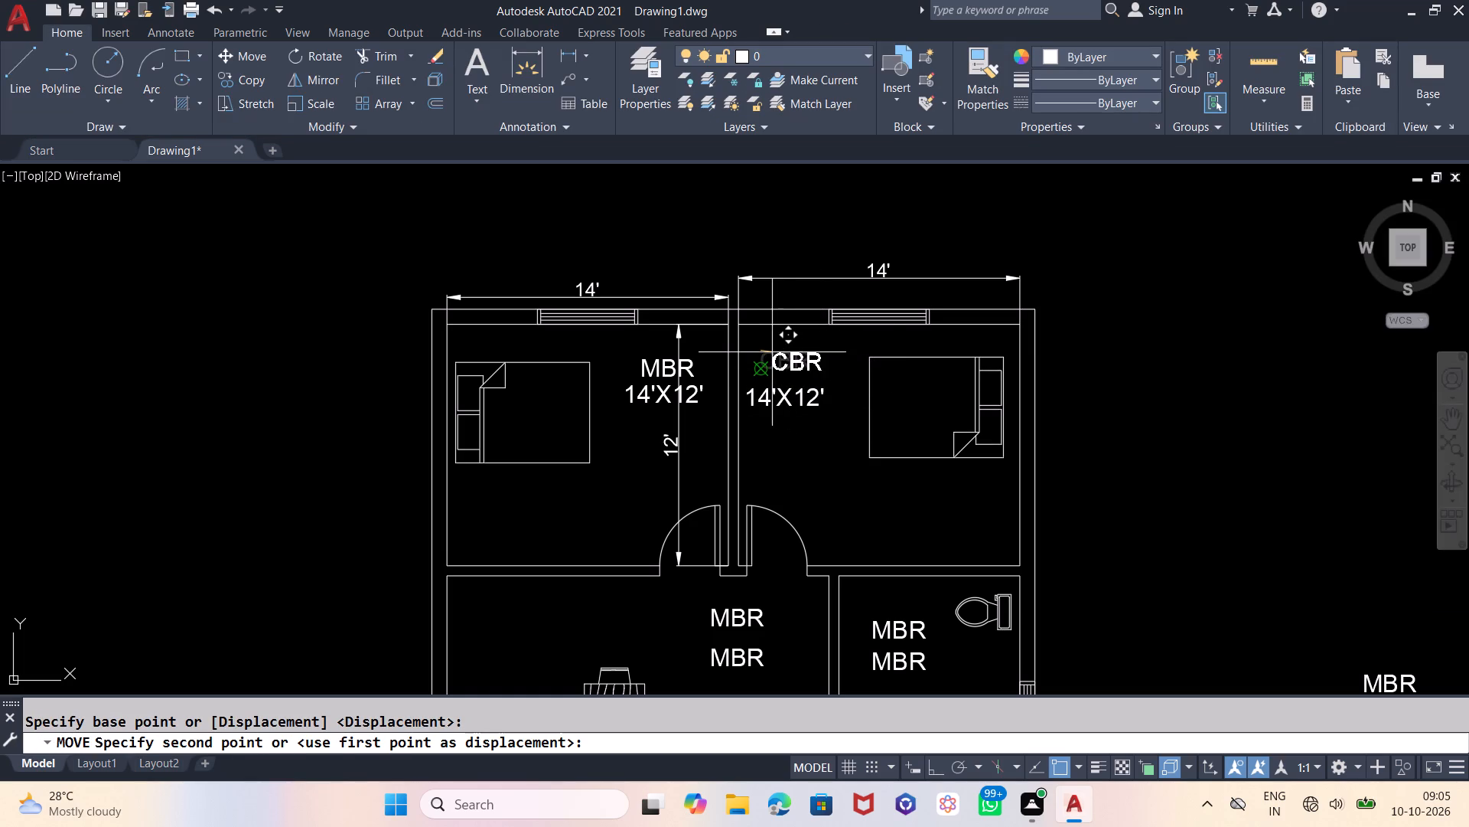
click(760, 357)
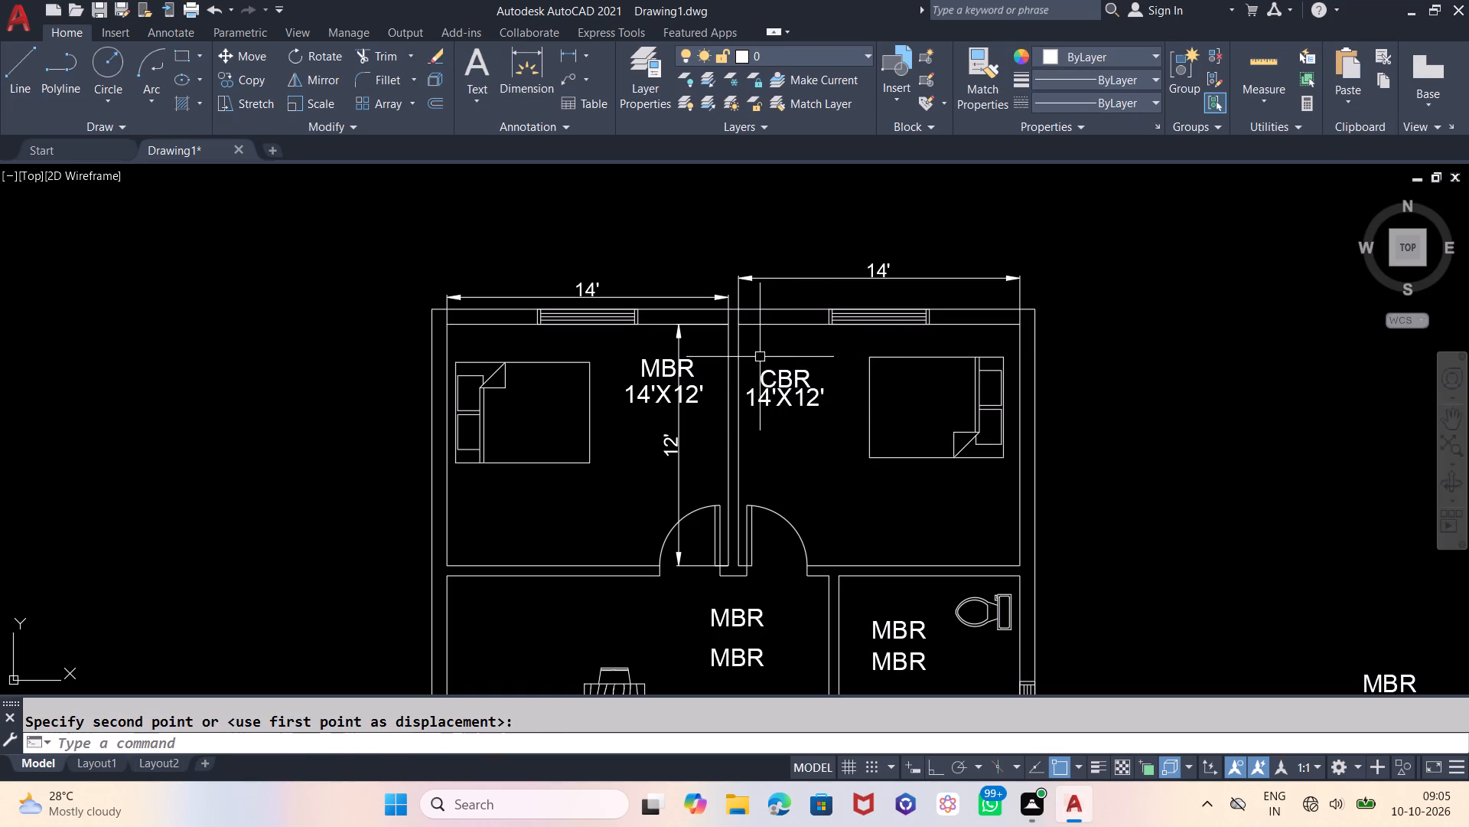
click(769, 373)
key(m)
key(Return)
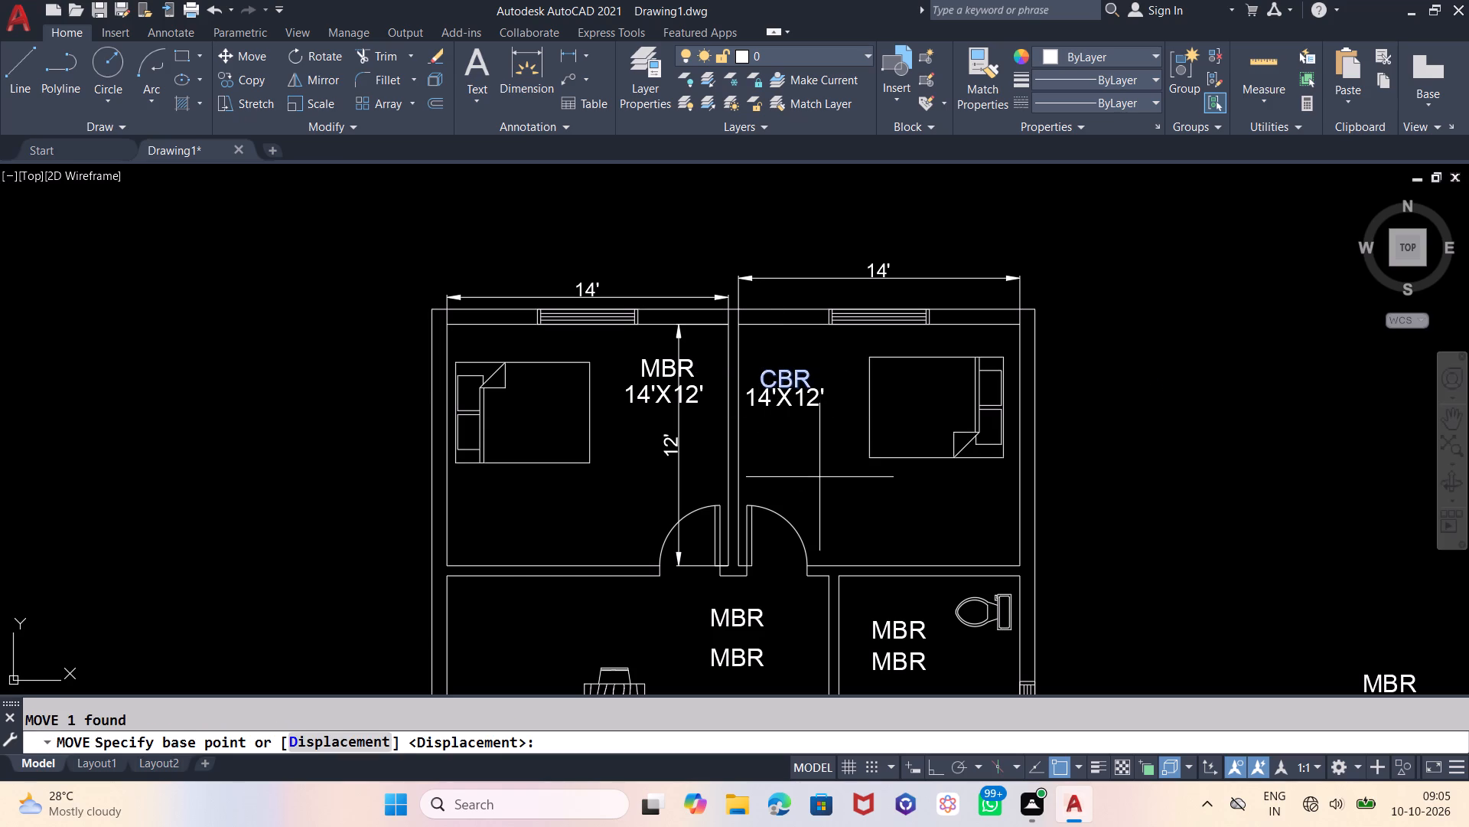
click(819, 479)
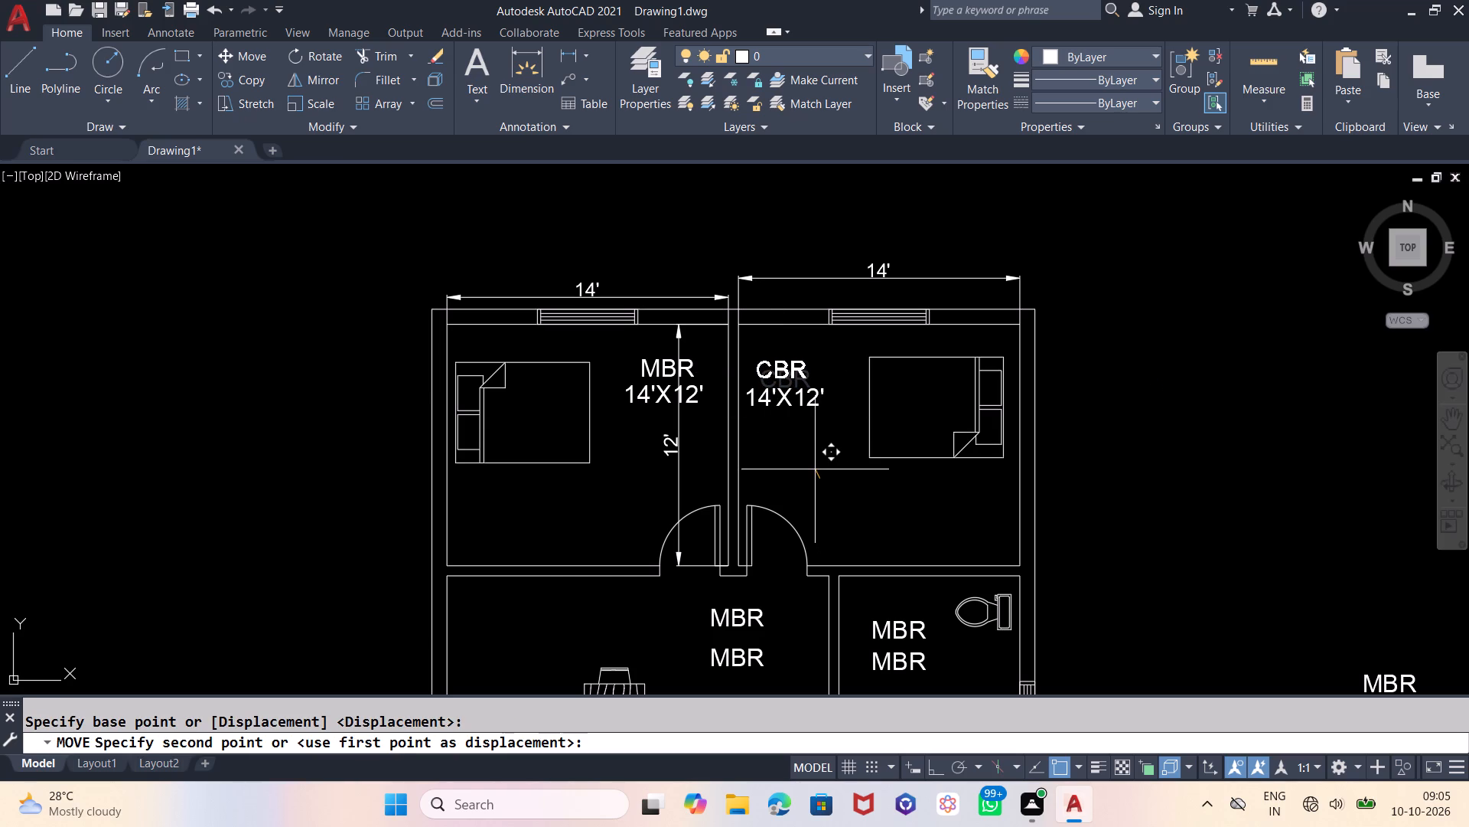
click(815, 469)
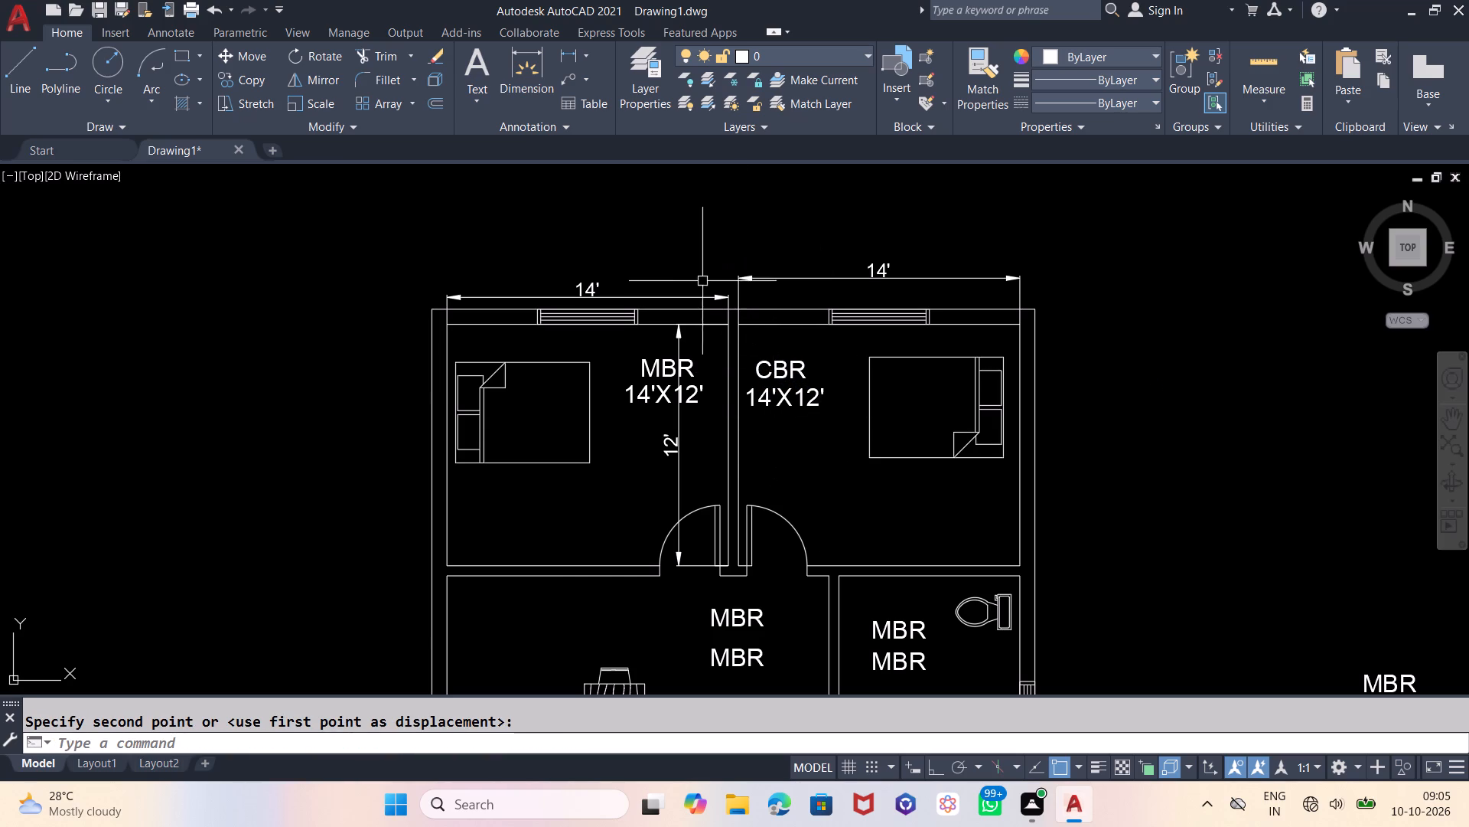
Delete the two bedroom width dimensions outside the north wall and the depth dimension inside the northwest bedroom.
click(685, 296)
click(808, 274)
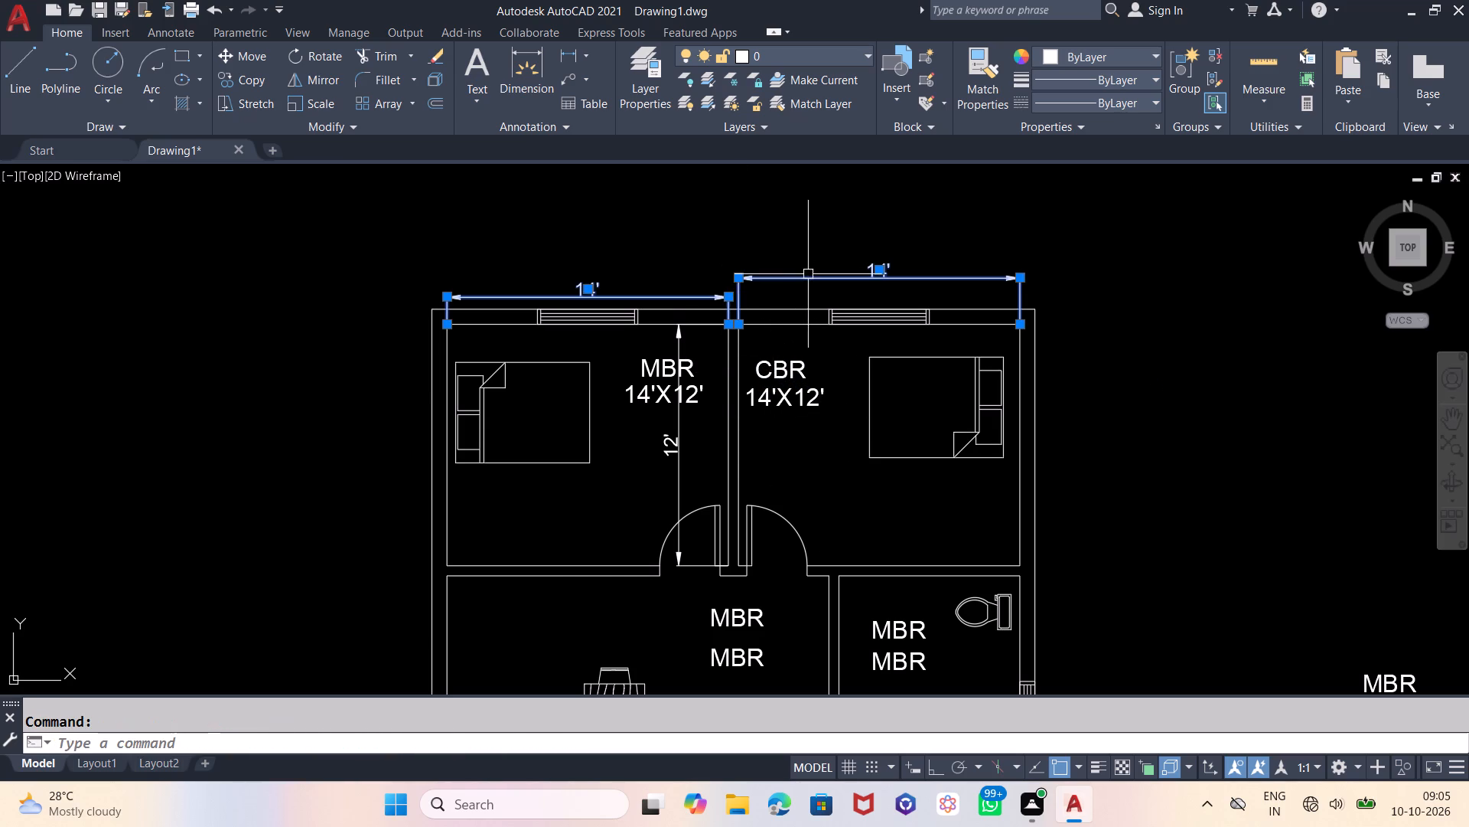
click(677, 338)
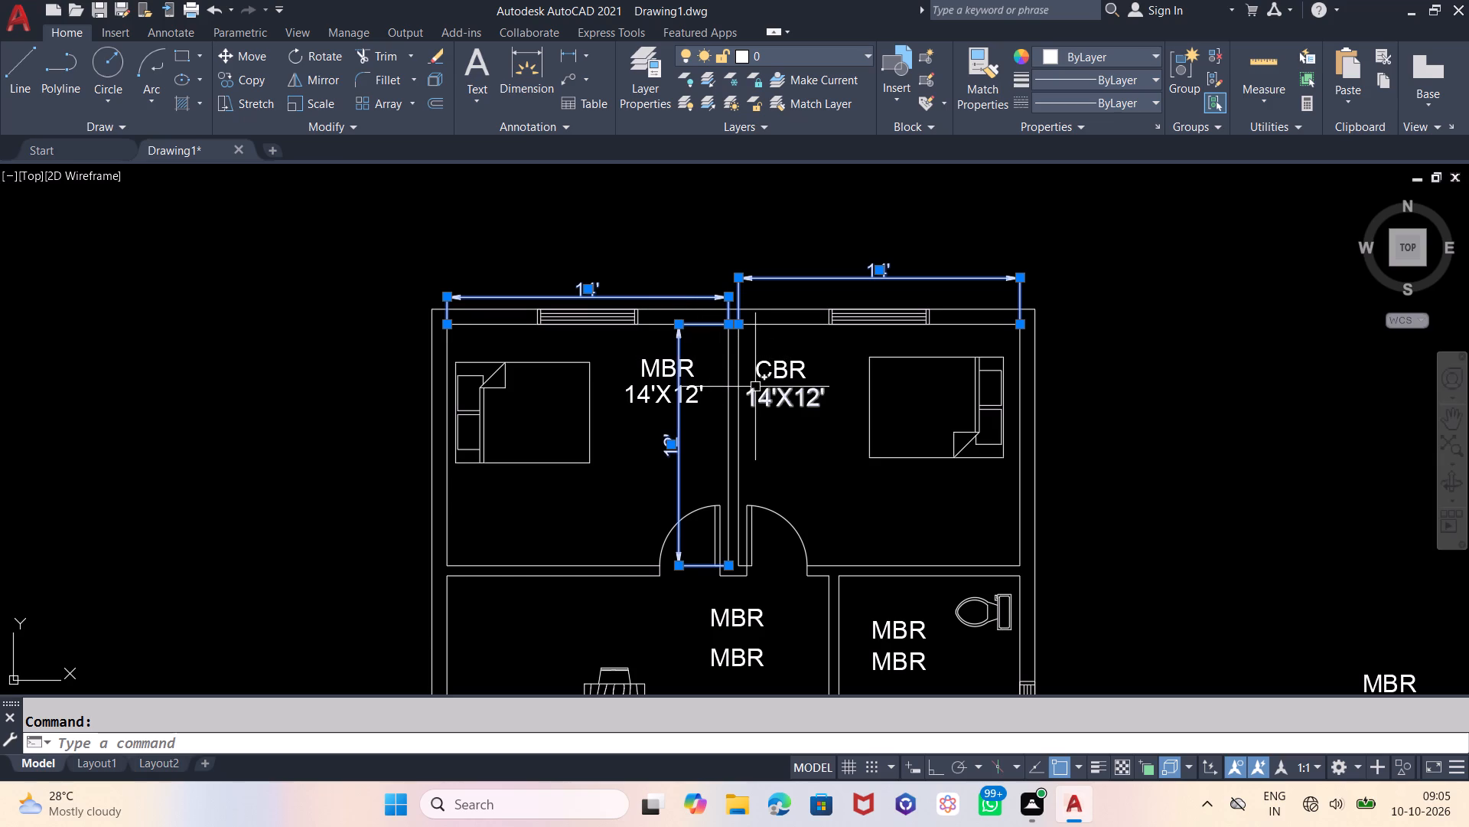
key(Delete)
Dimension the inner width of the room with the dining table, placing the dimension line along its north wall.
scroll(721, 244, down, 2)
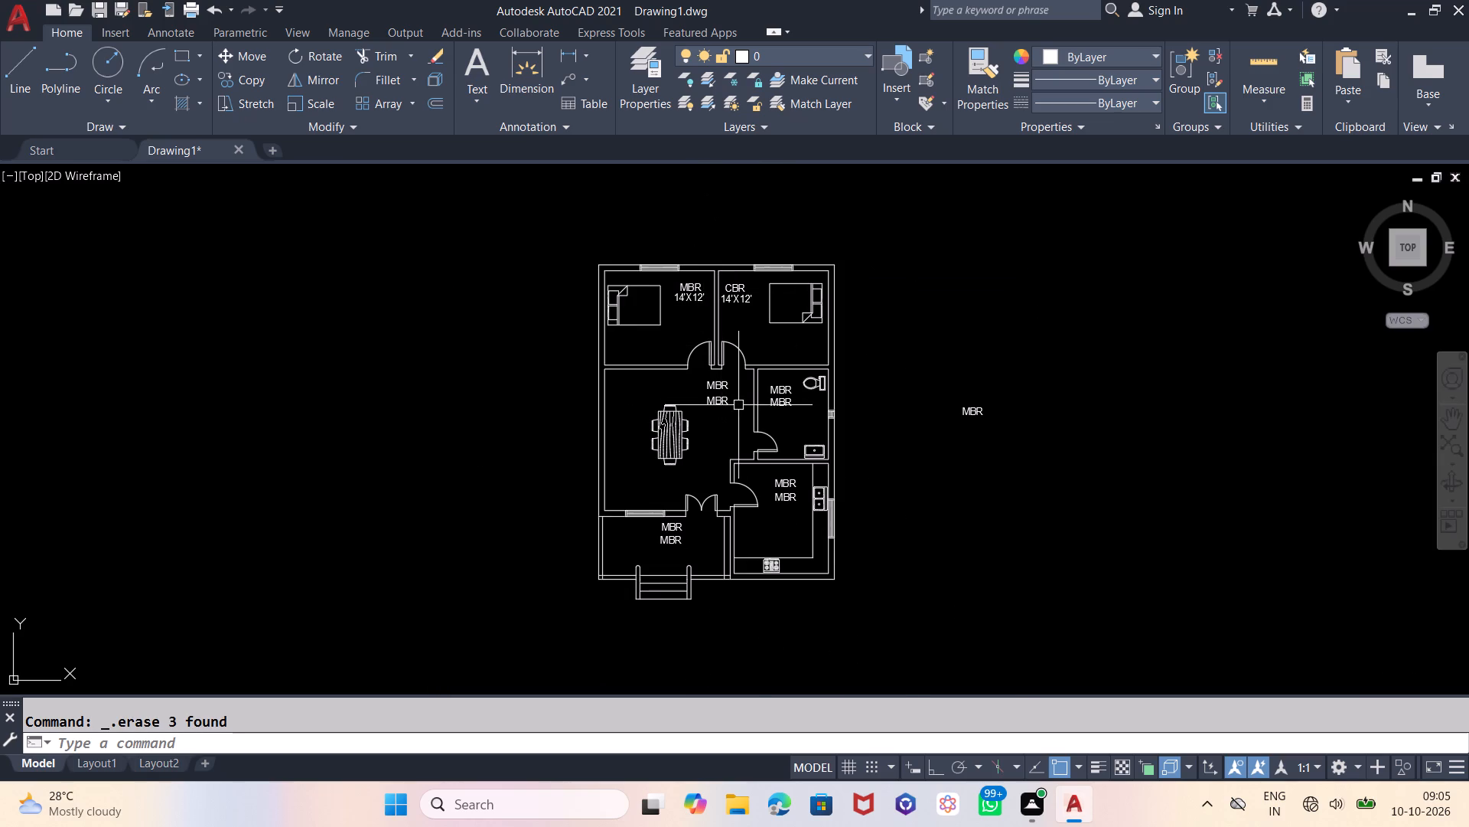
scroll(721, 384, up, 1)
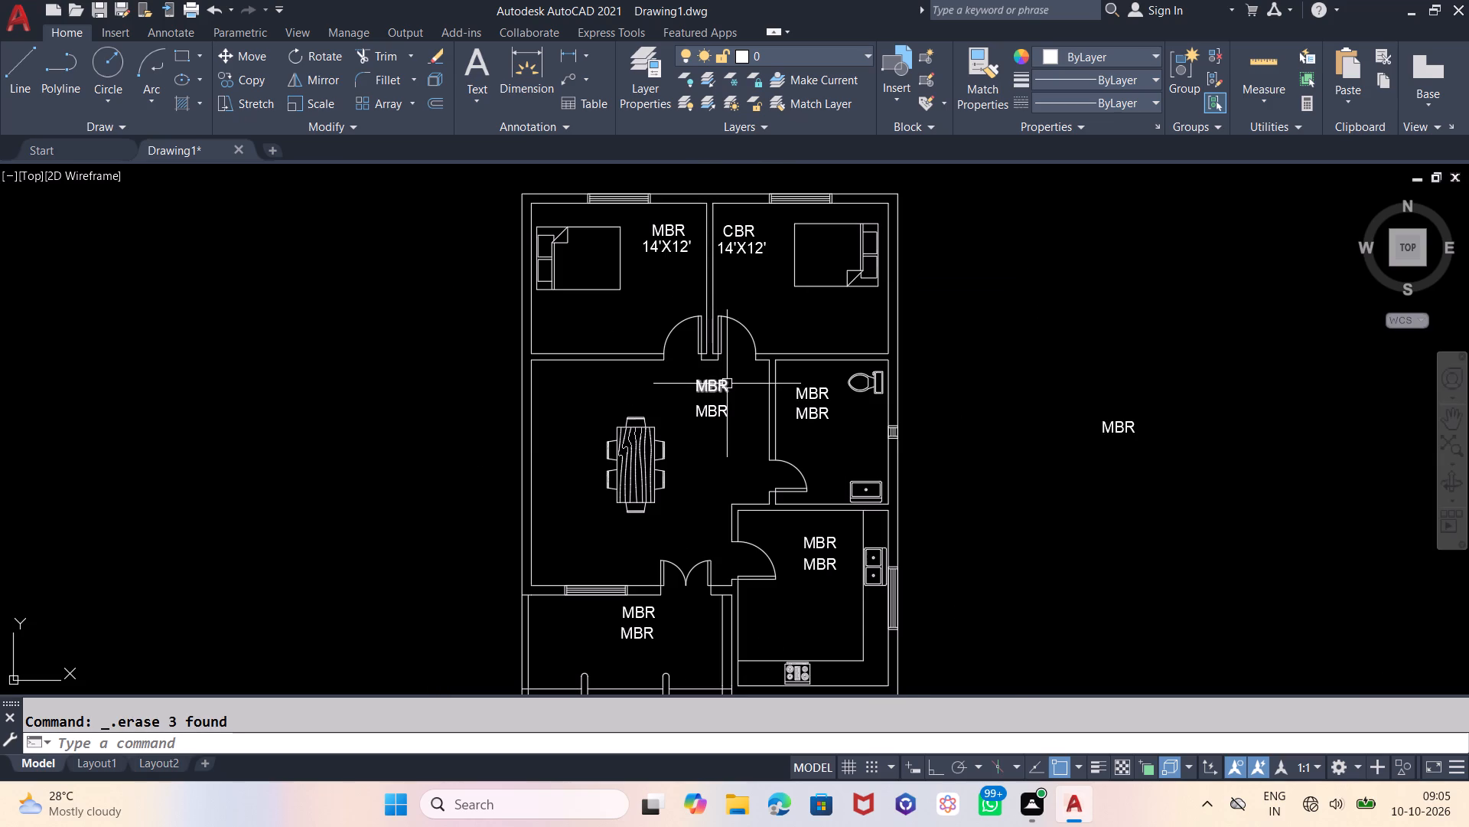
double_click(727, 384)
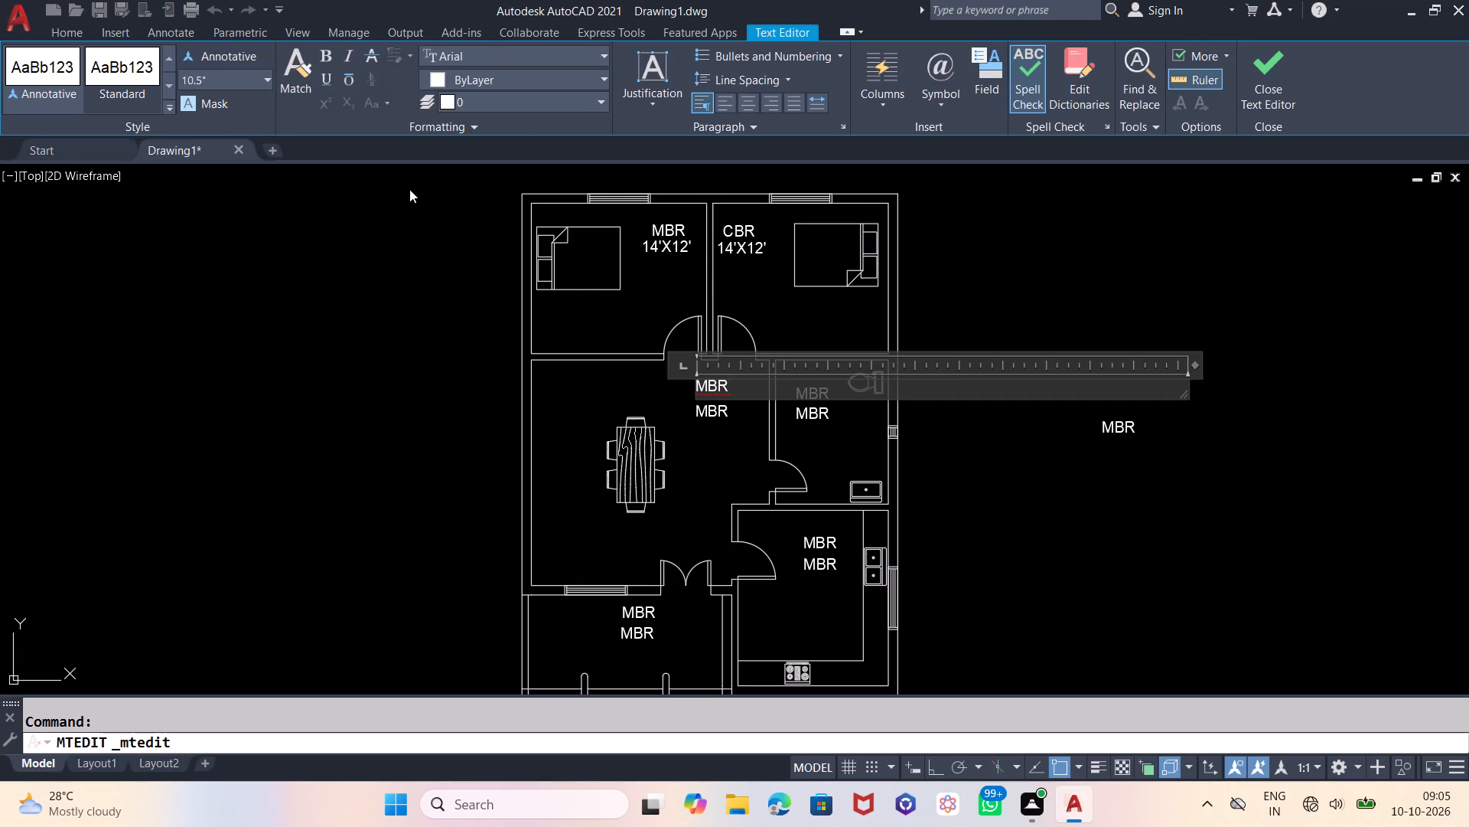
click(409, 189)
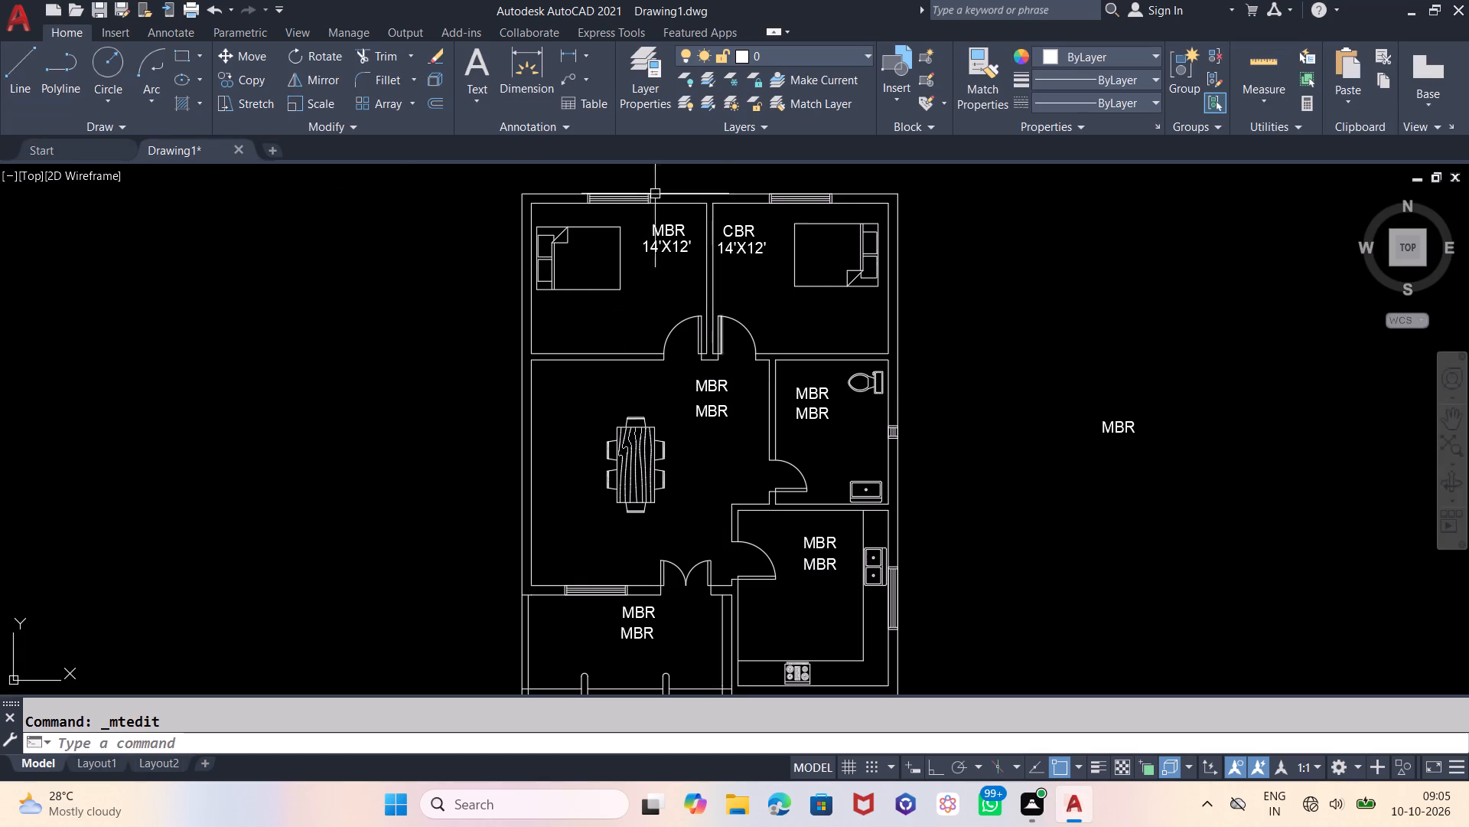
click(531, 56)
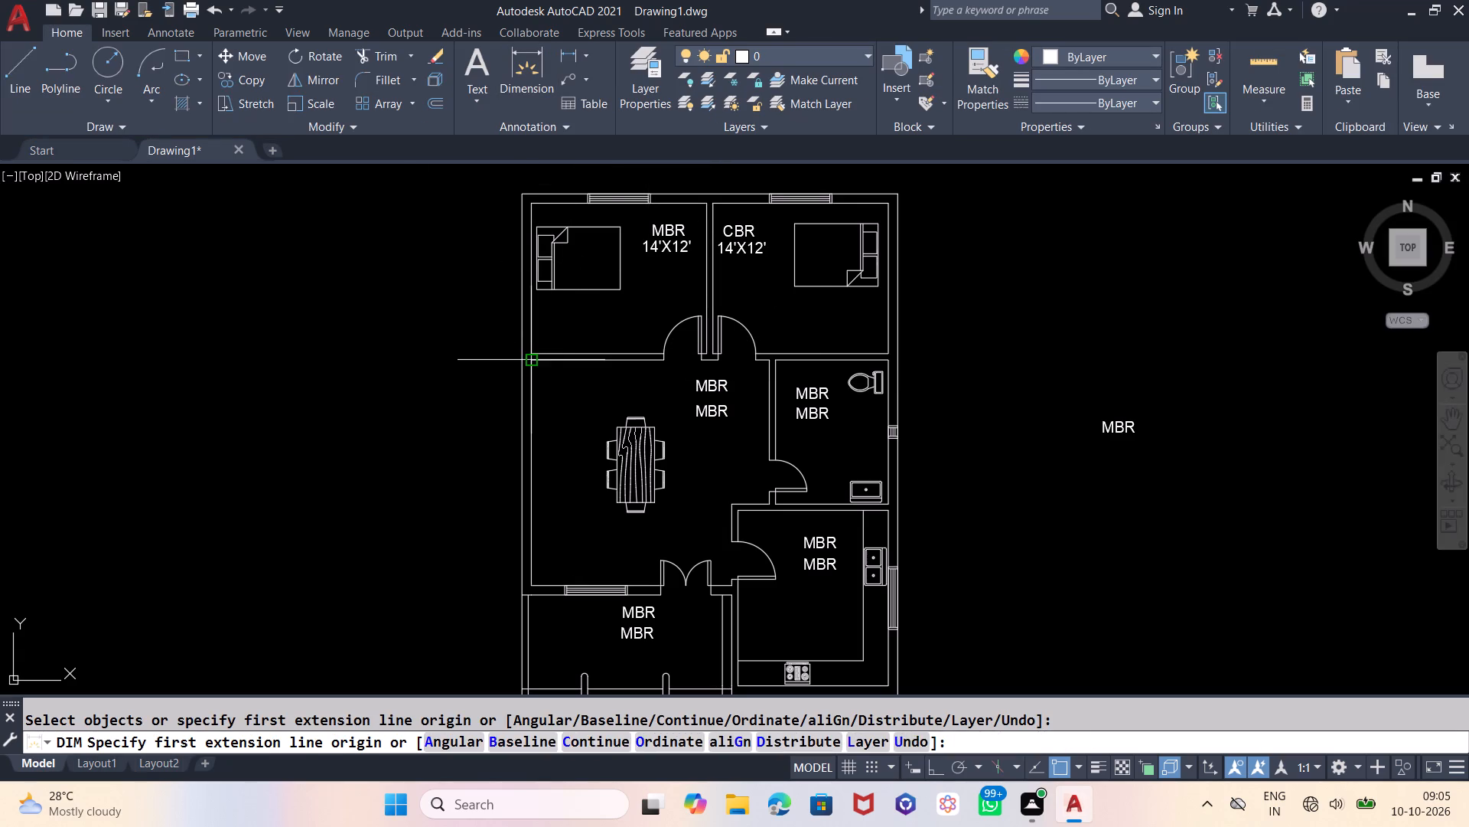
click(533, 361)
click(772, 365)
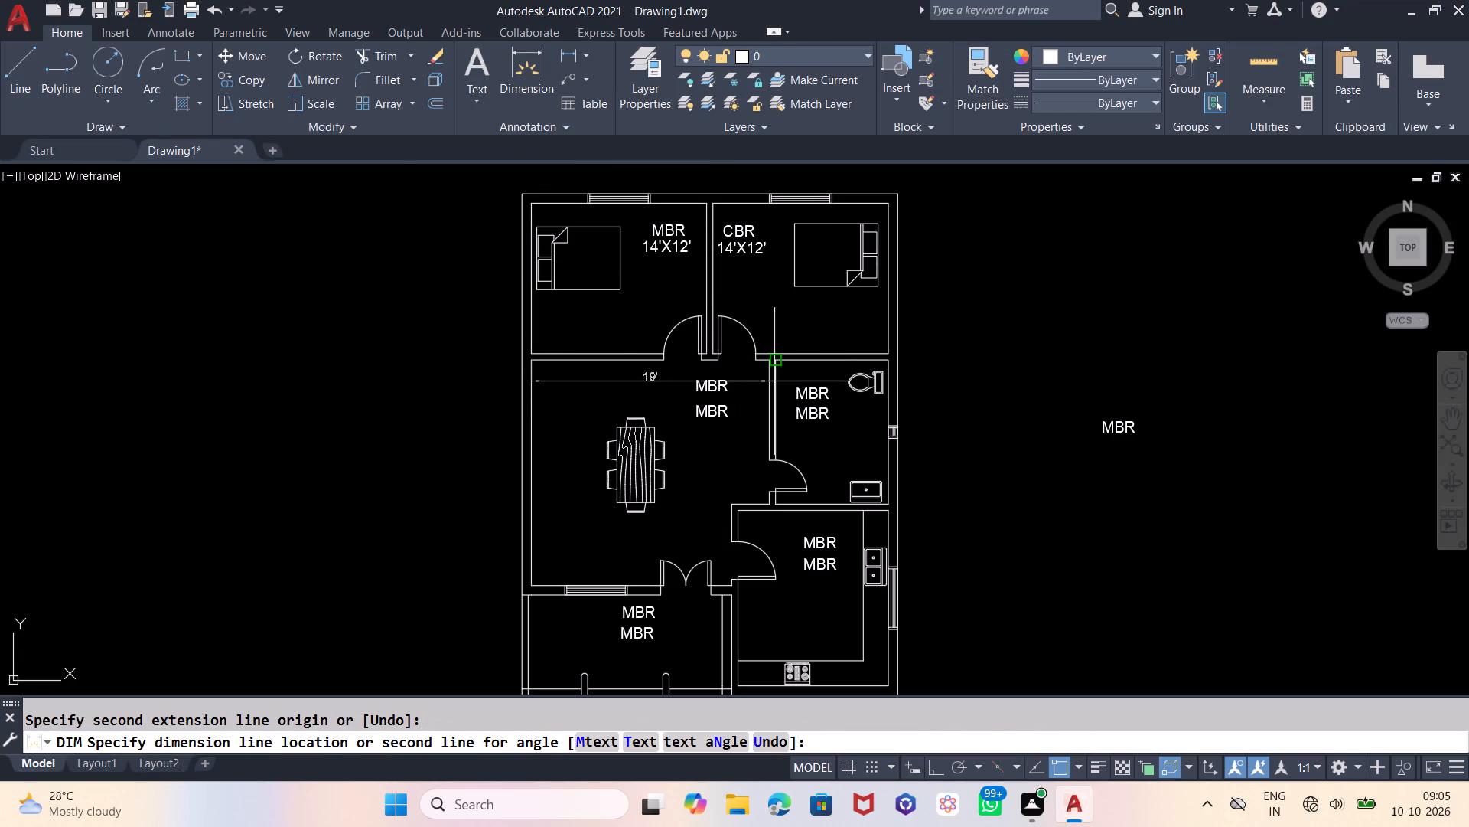
click(775, 376)
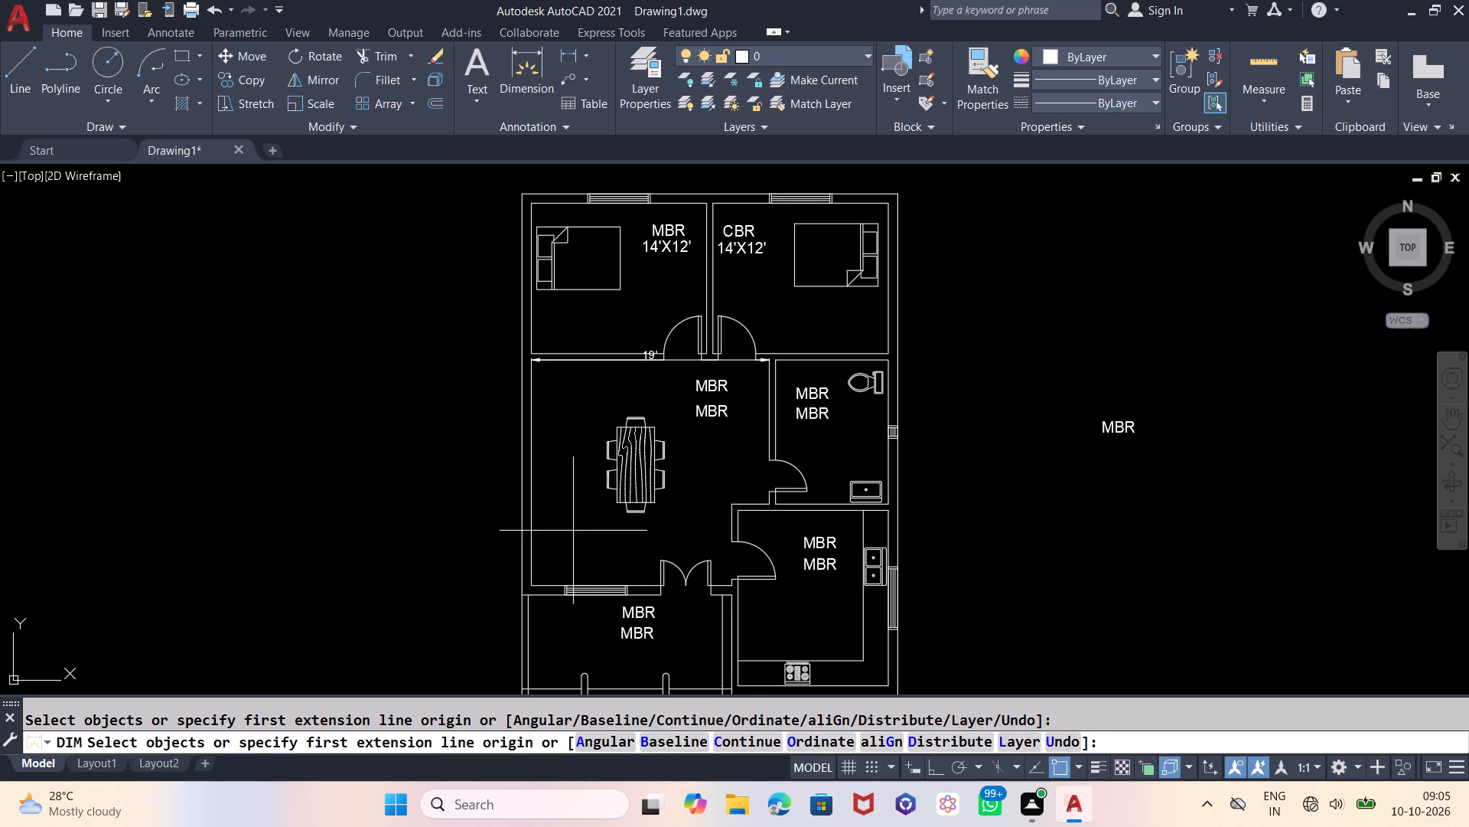
Dimension the dining table room's inner depth along its west wall, placing the dimension line just inside the room.
click(532, 583)
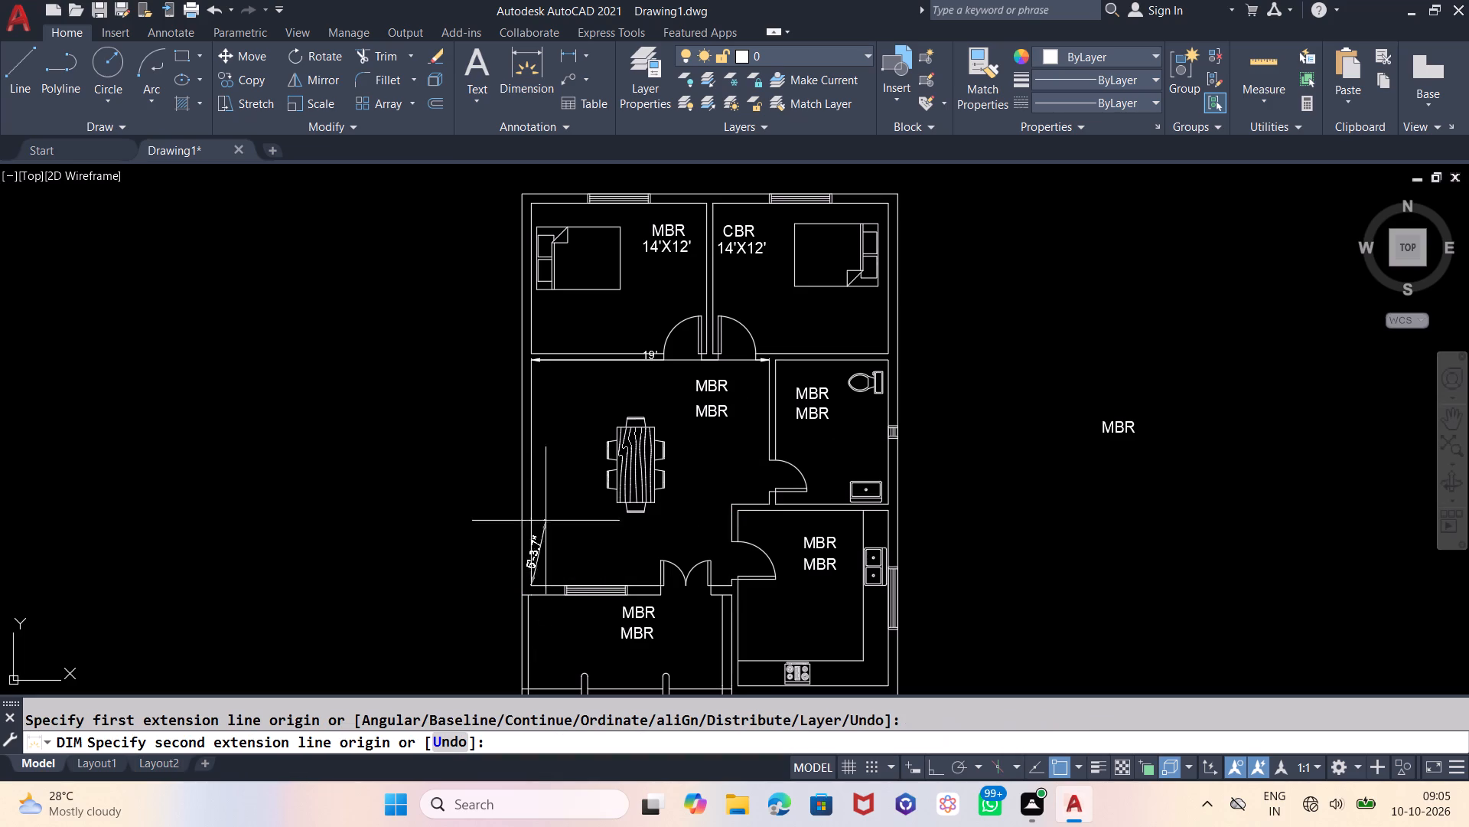
scroll(526, 357, up, 3)
click(530, 368)
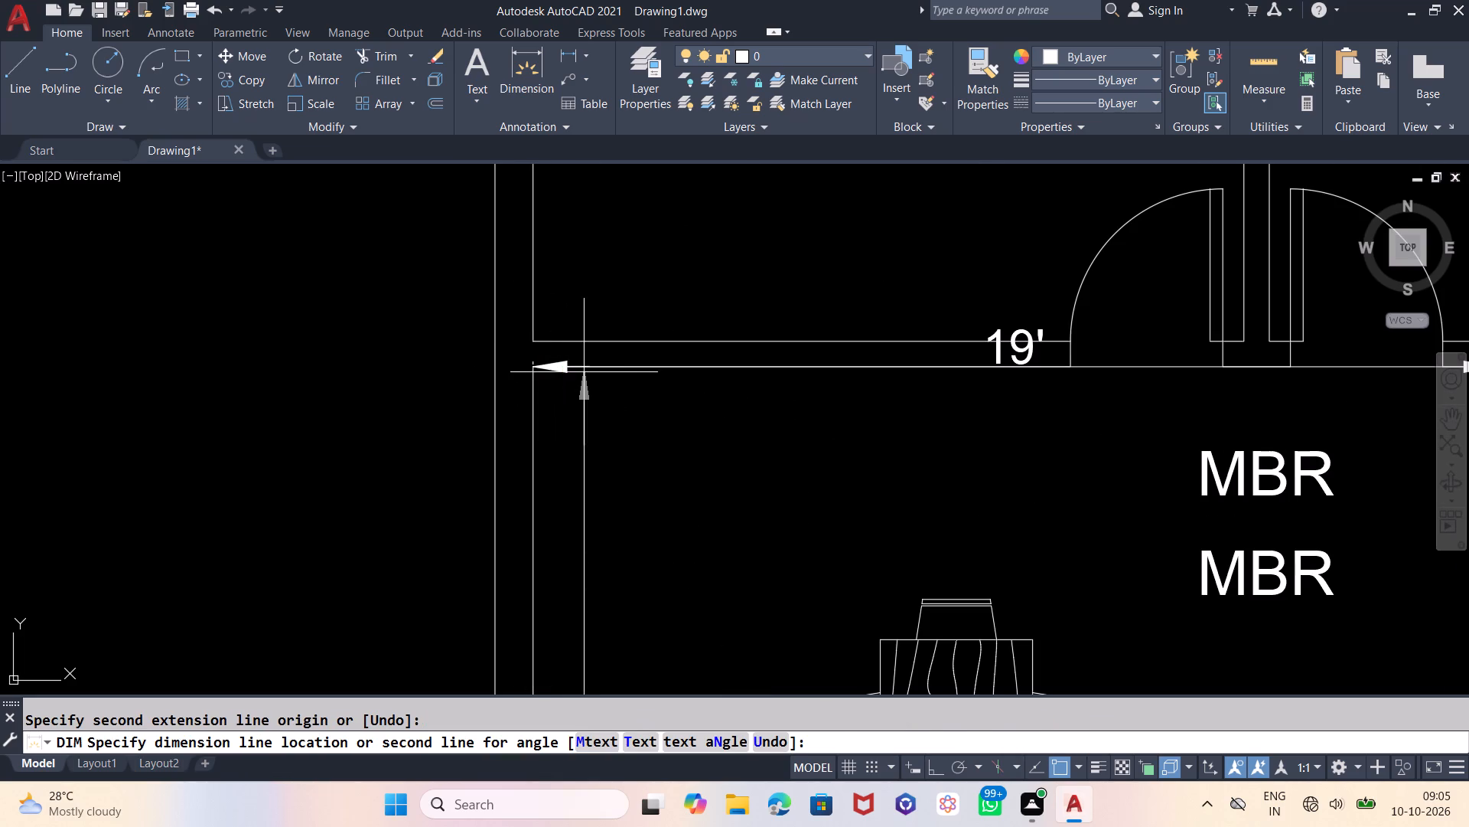
click(584, 372)
scroll(563, 283, down, 2)
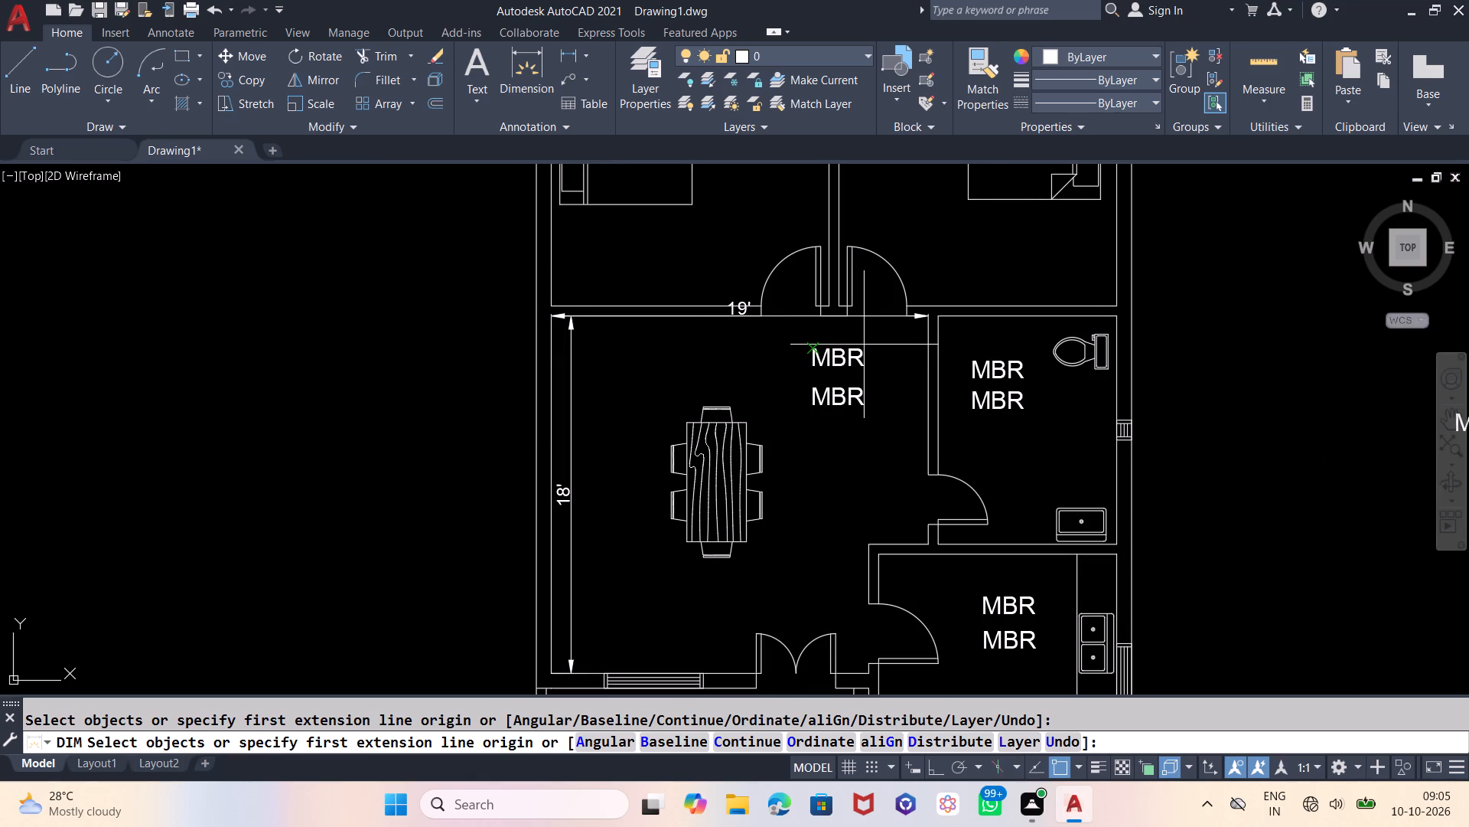
key(Escape)
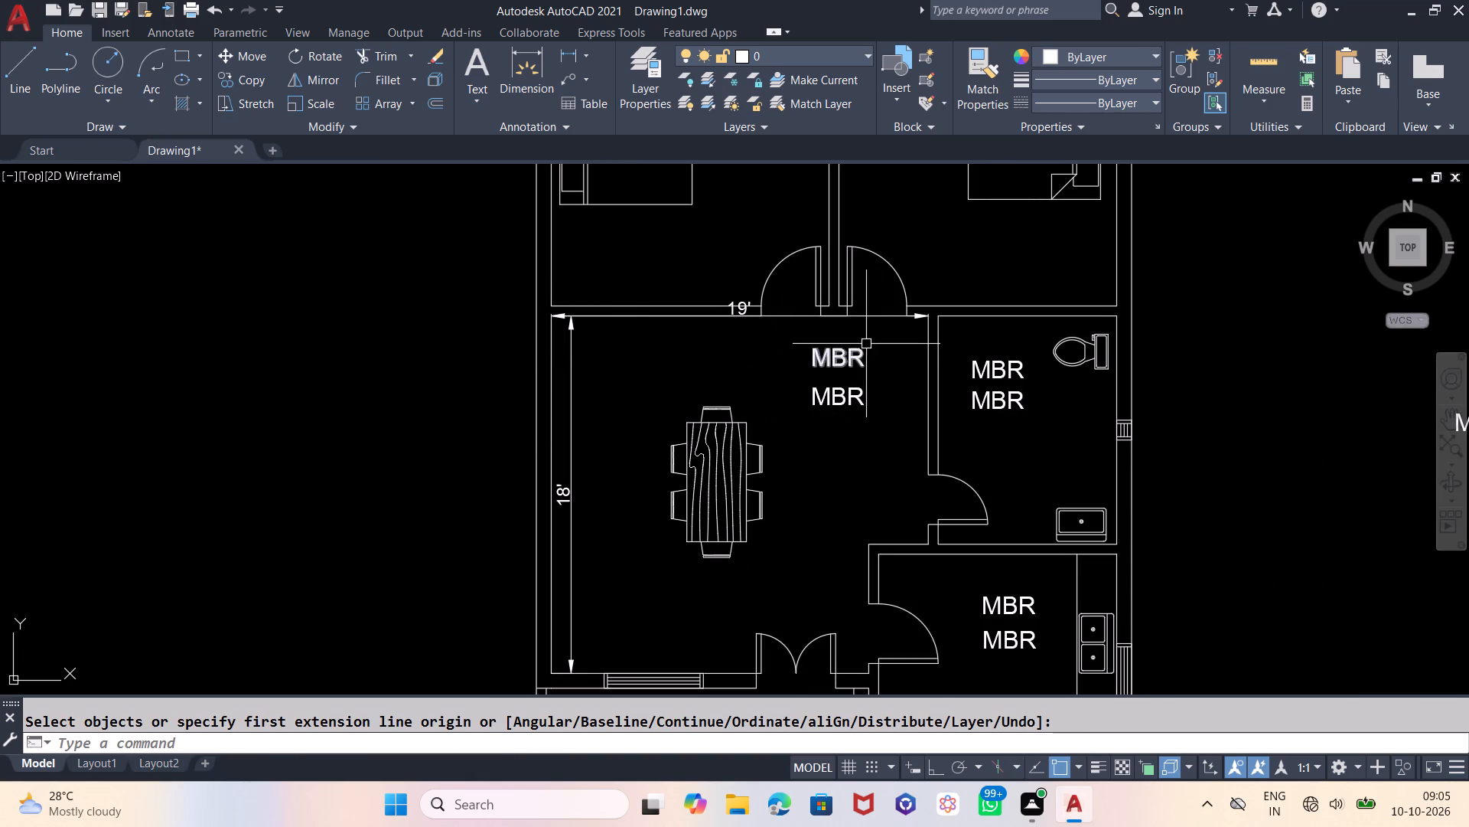
Replace the text of the upper MBR label in the dining table room with LIVING AREA on two lines.
double_click(865, 354)
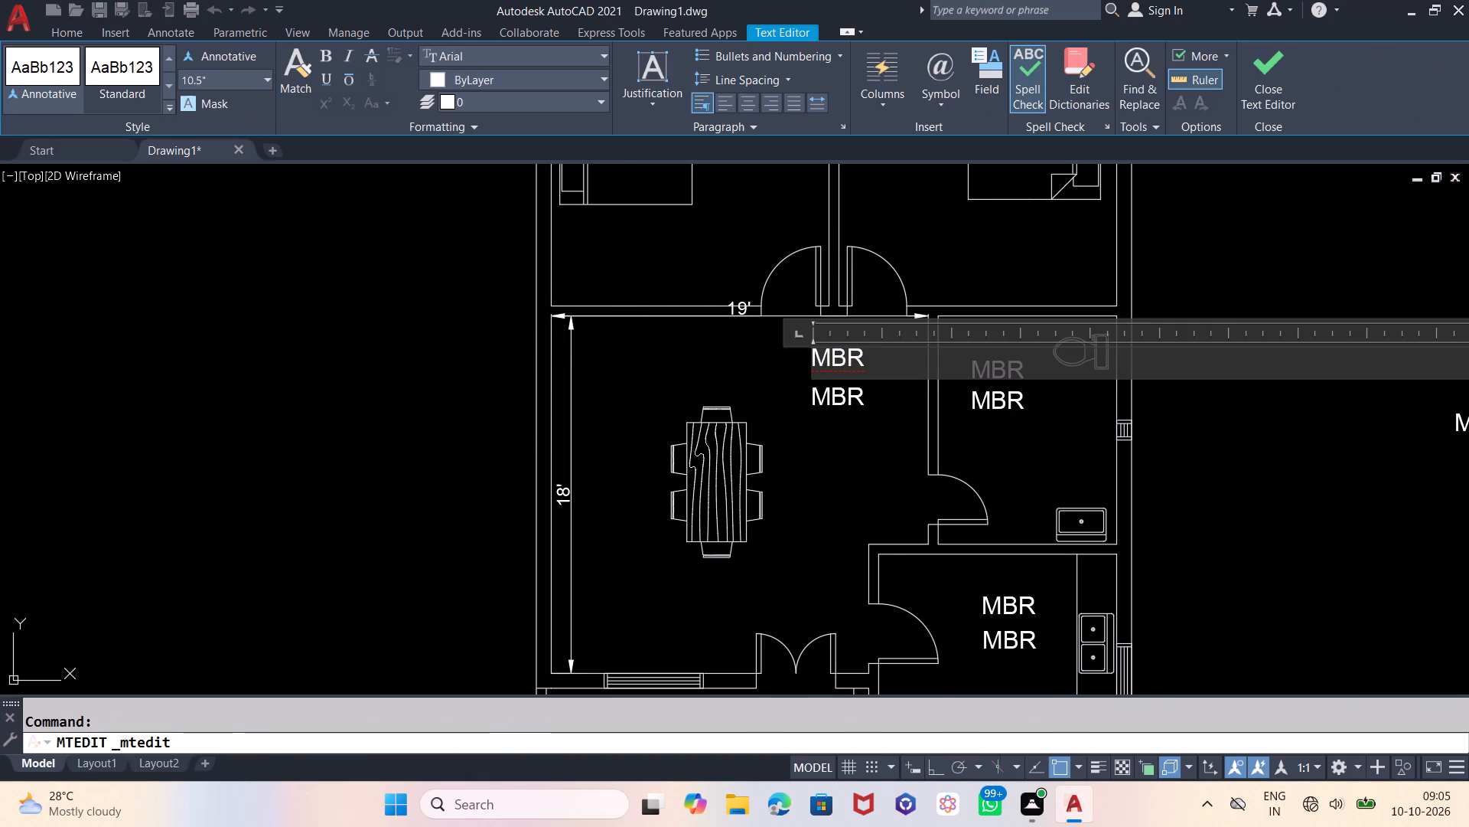
key(BackSpace)
key(Right)
key(Right)
key(Right)
key(Right)
key(BackSpace)
key(BackSpace)
key(BackSpace)
key(BackSpace)
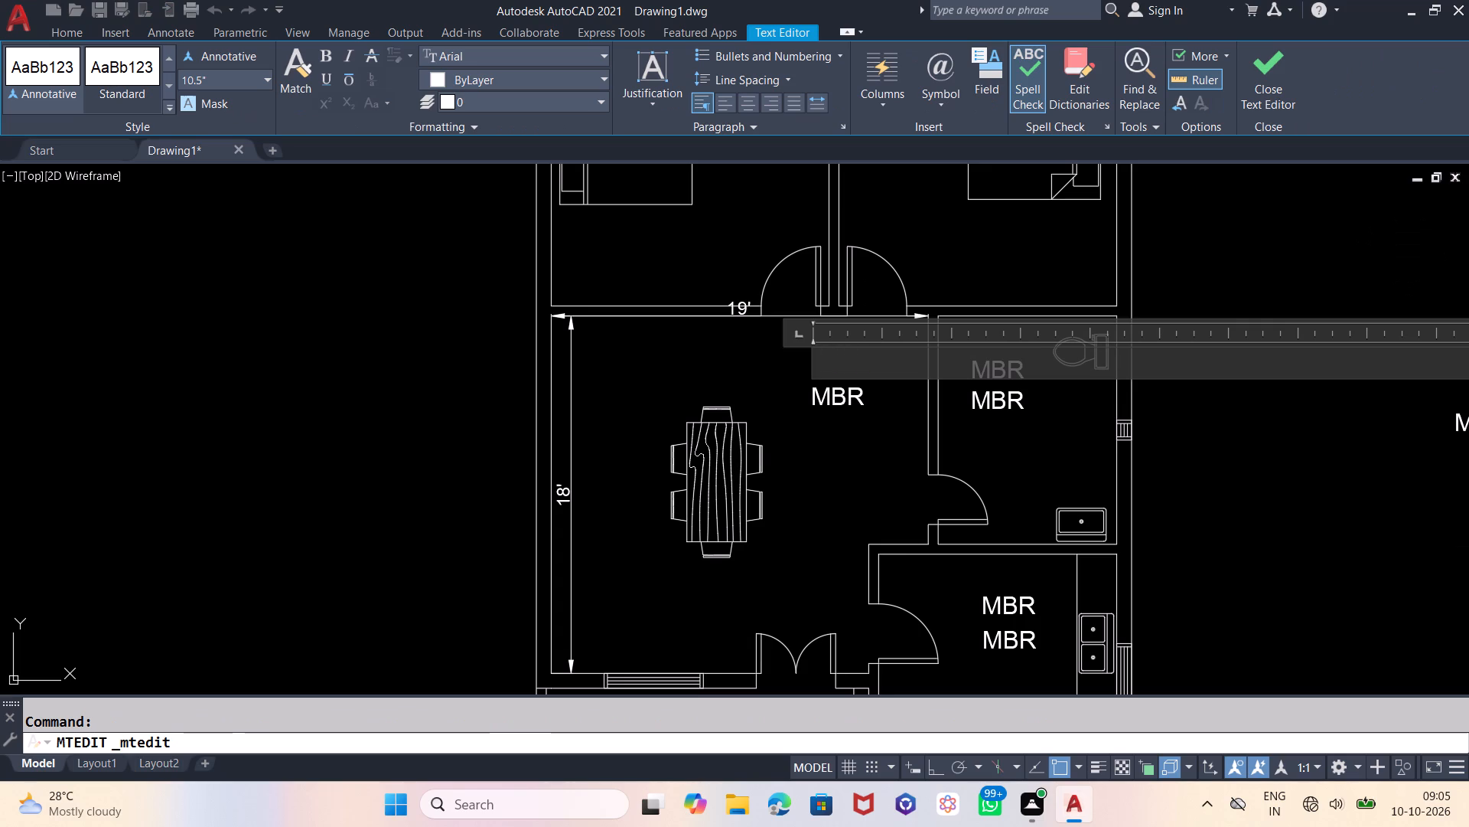
text(LIVING)
key(Return)
text(AREA)
click(900, 489)
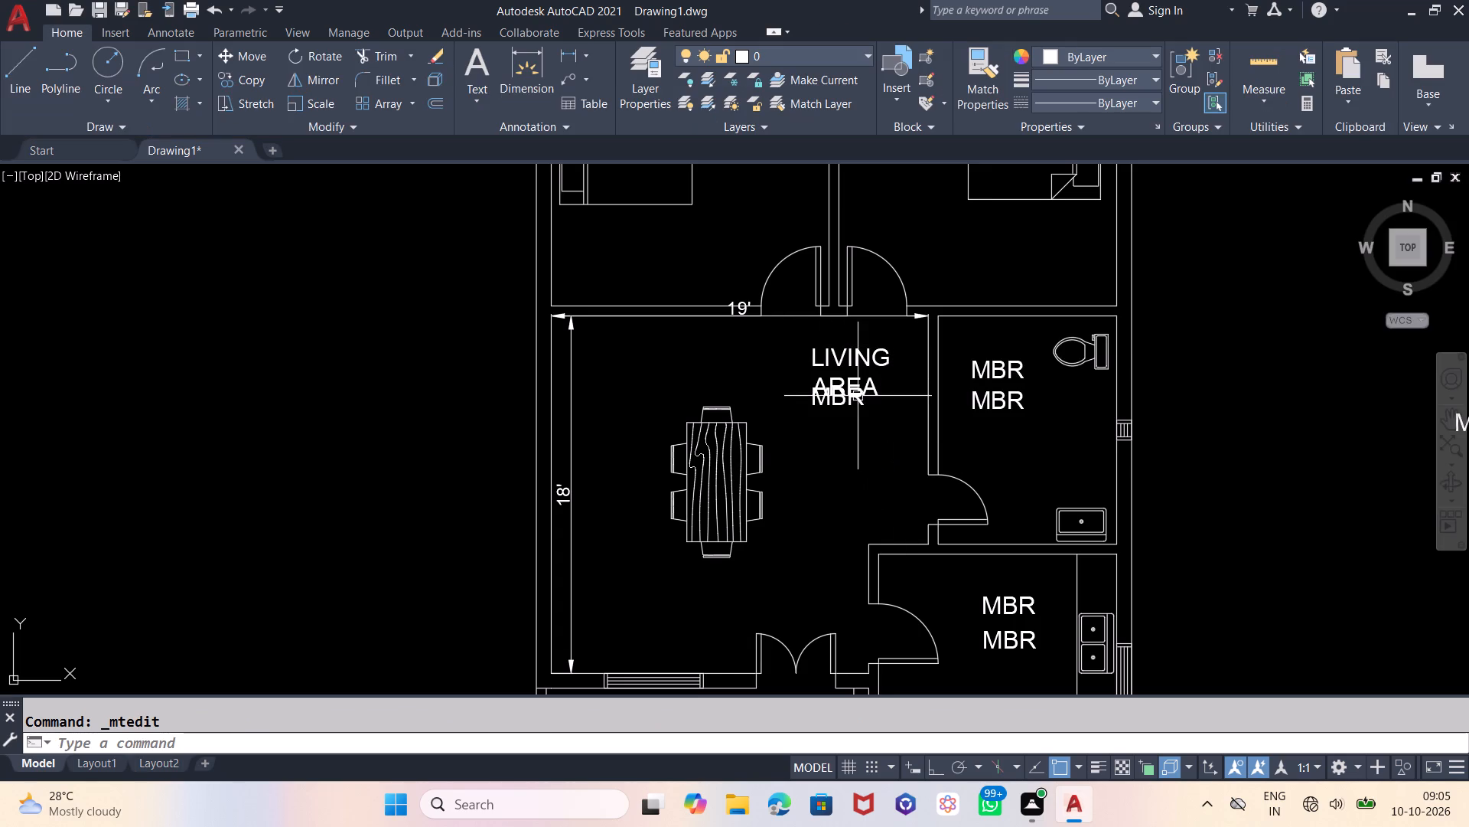
Move the remaining MBR label in the dining table room down so it sits just below the LIVING AREA text.
click(850, 403)
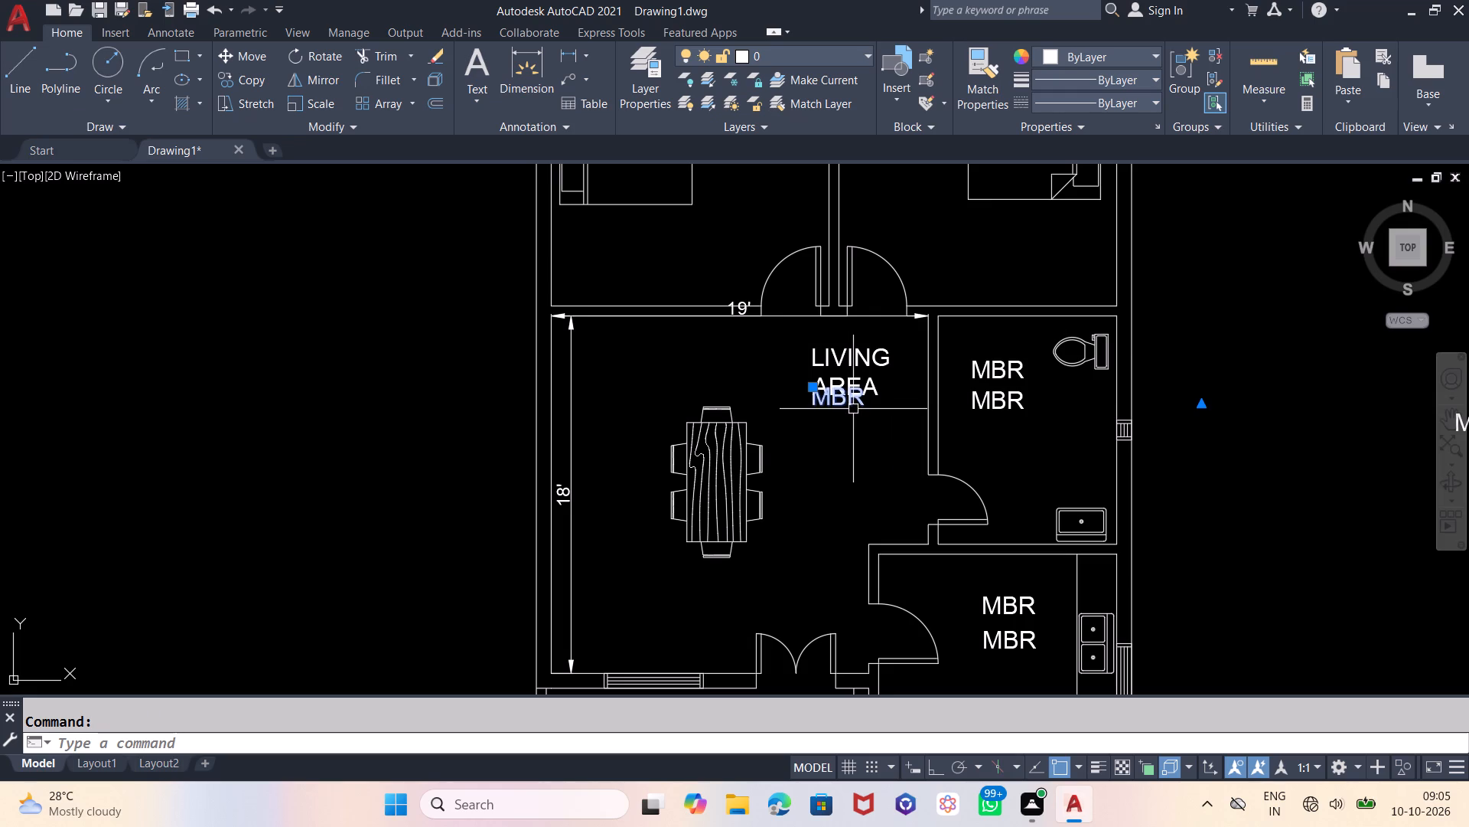
key(m)
key(Return)
click(842, 440)
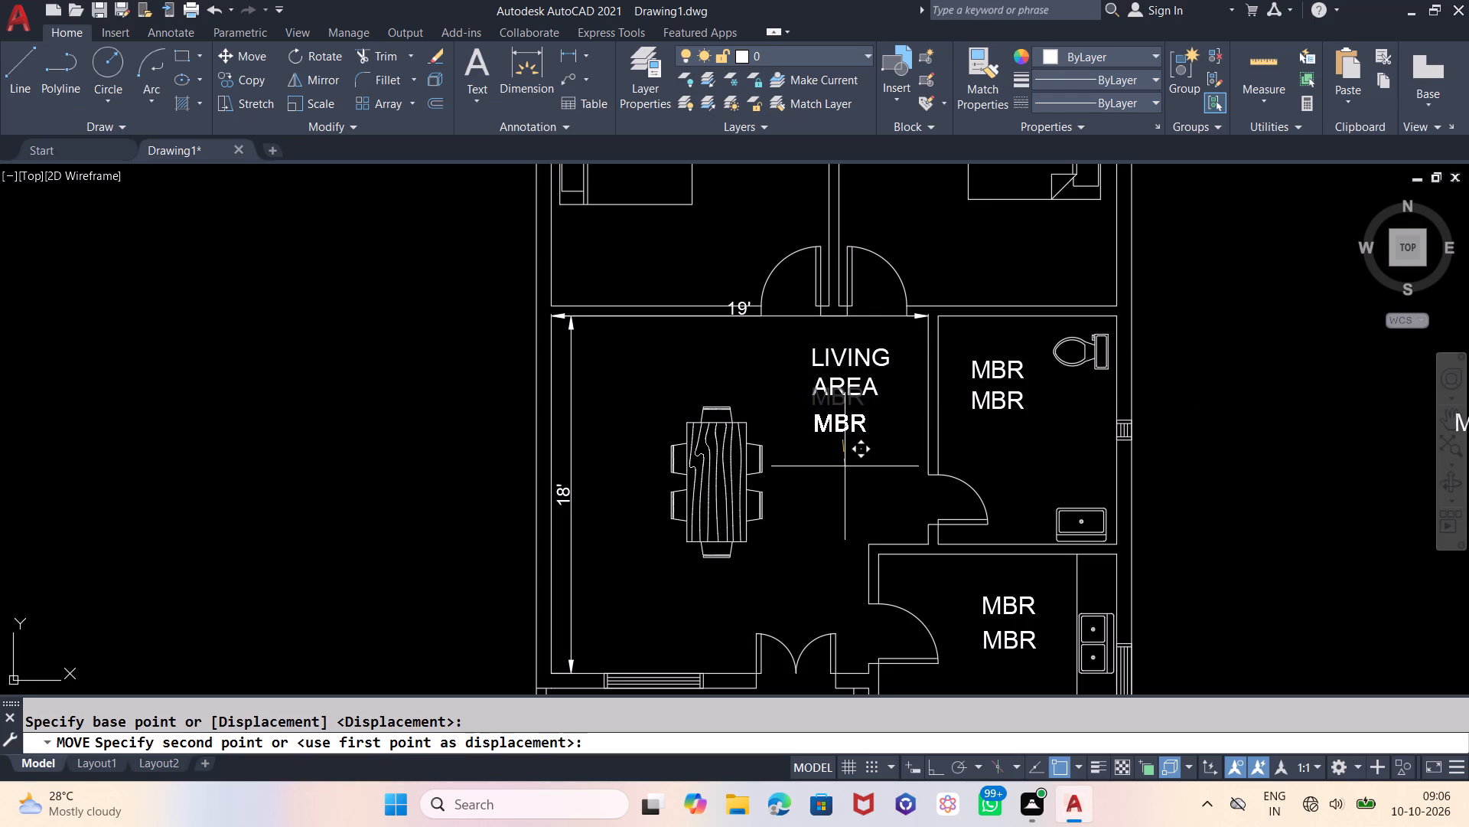
click(846, 466)
Replace the text of the MBR label below LIVING AREA with the room size 19'X18'.
double_click(869, 426)
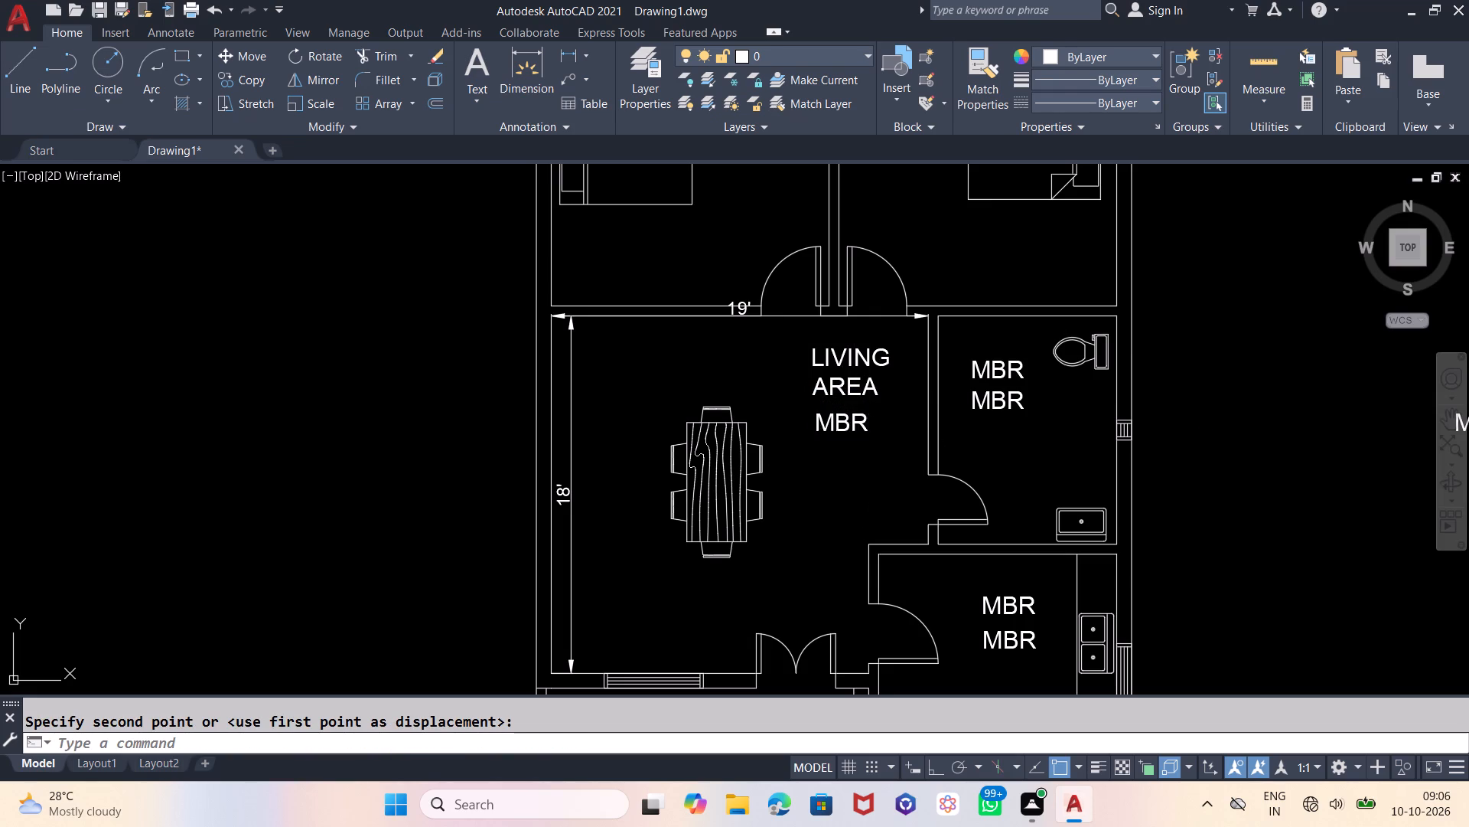
key(Right)
key(Right)
key(Right)
key(Right)
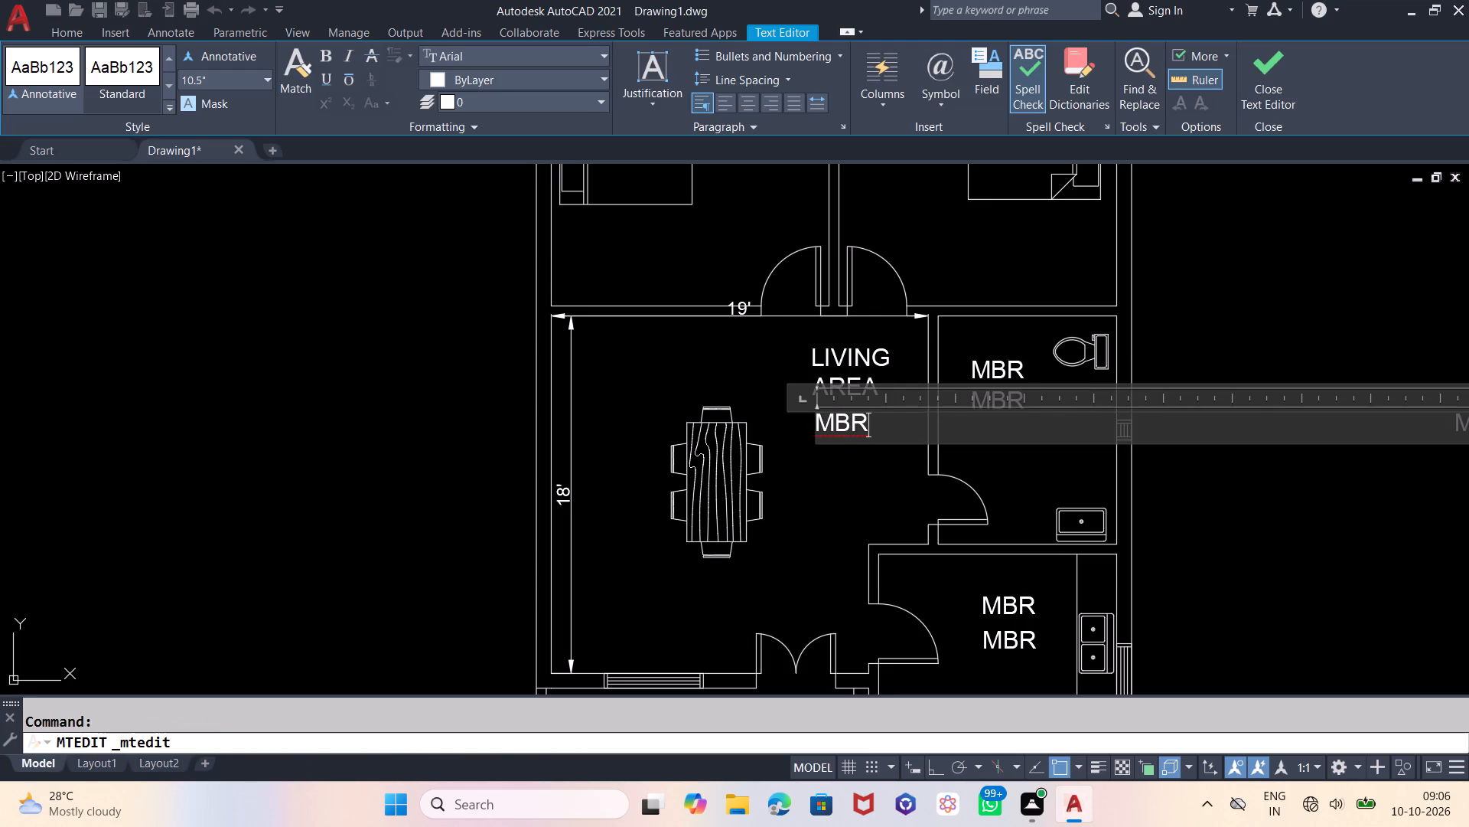
key(BackSpace)
key(BackSpace)
key(BackSpace)
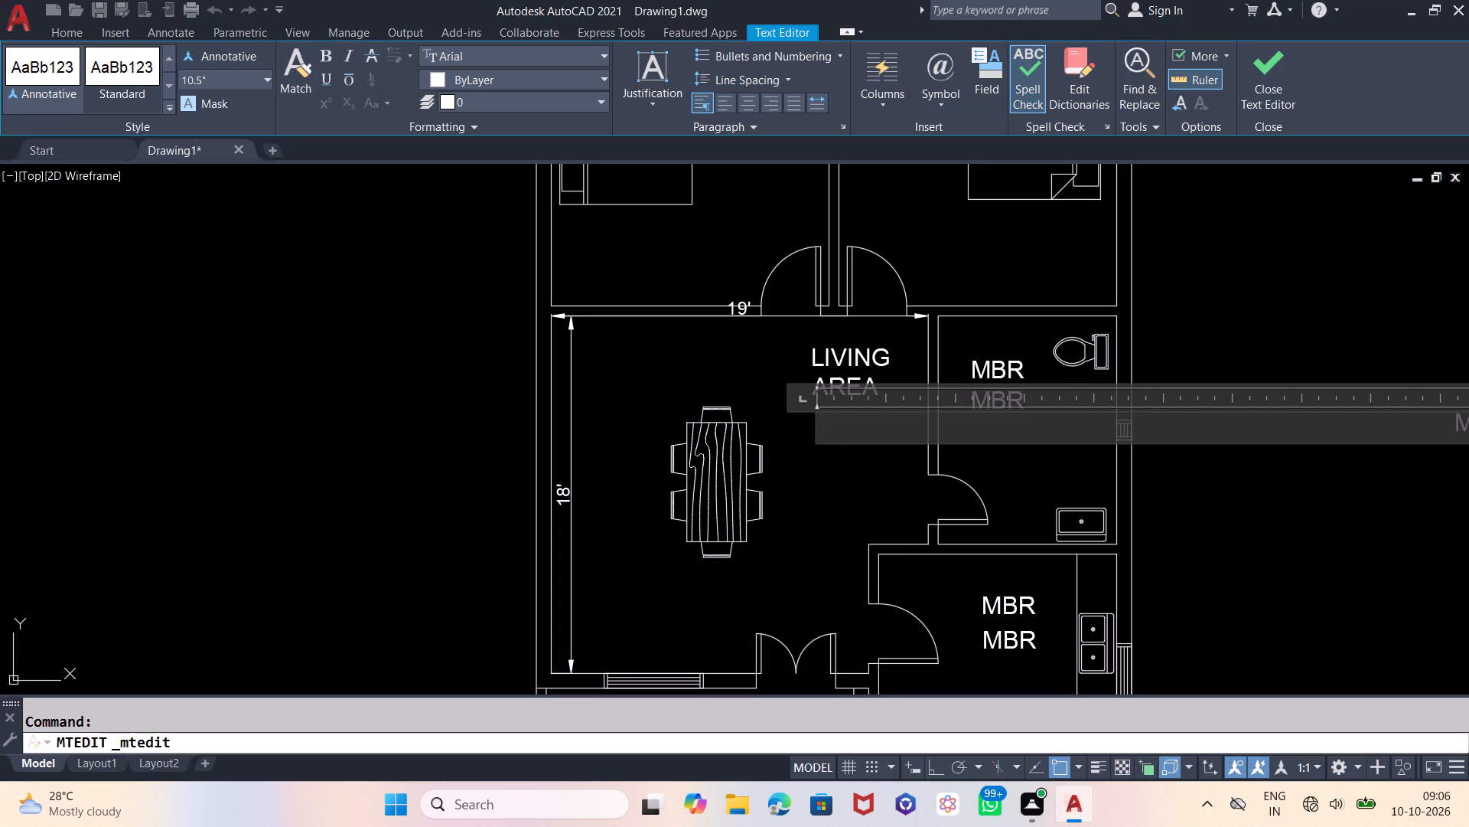
text(19)
key(apostrophe)
key(x)
text(18)
key(apostrophe)
click(829, 565)
Nudge the 19'X18' size label slightly up and west to line it up under LIVING AREA.
click(869, 421)
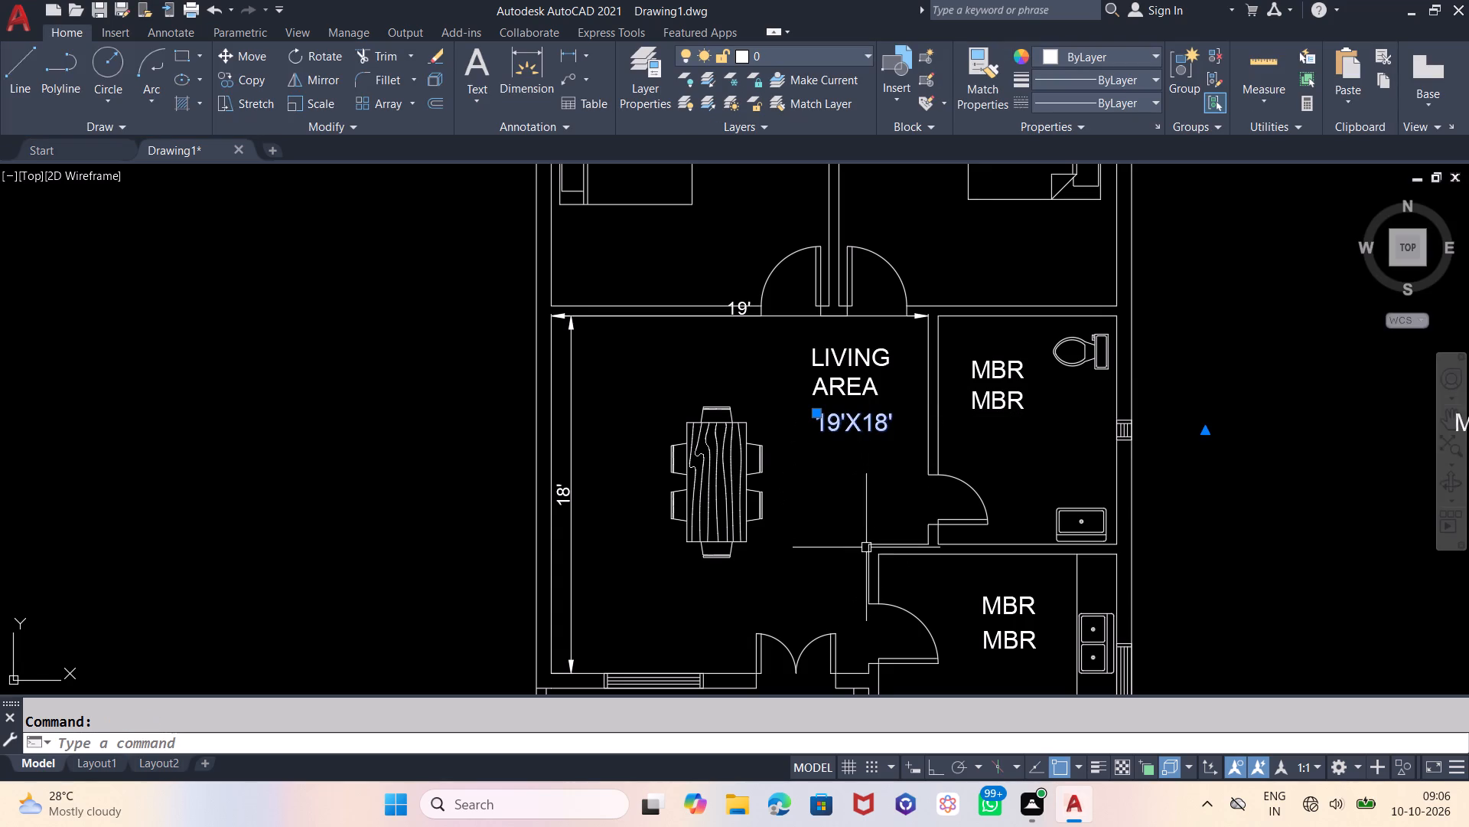
key(m)
key(Return)
click(866, 488)
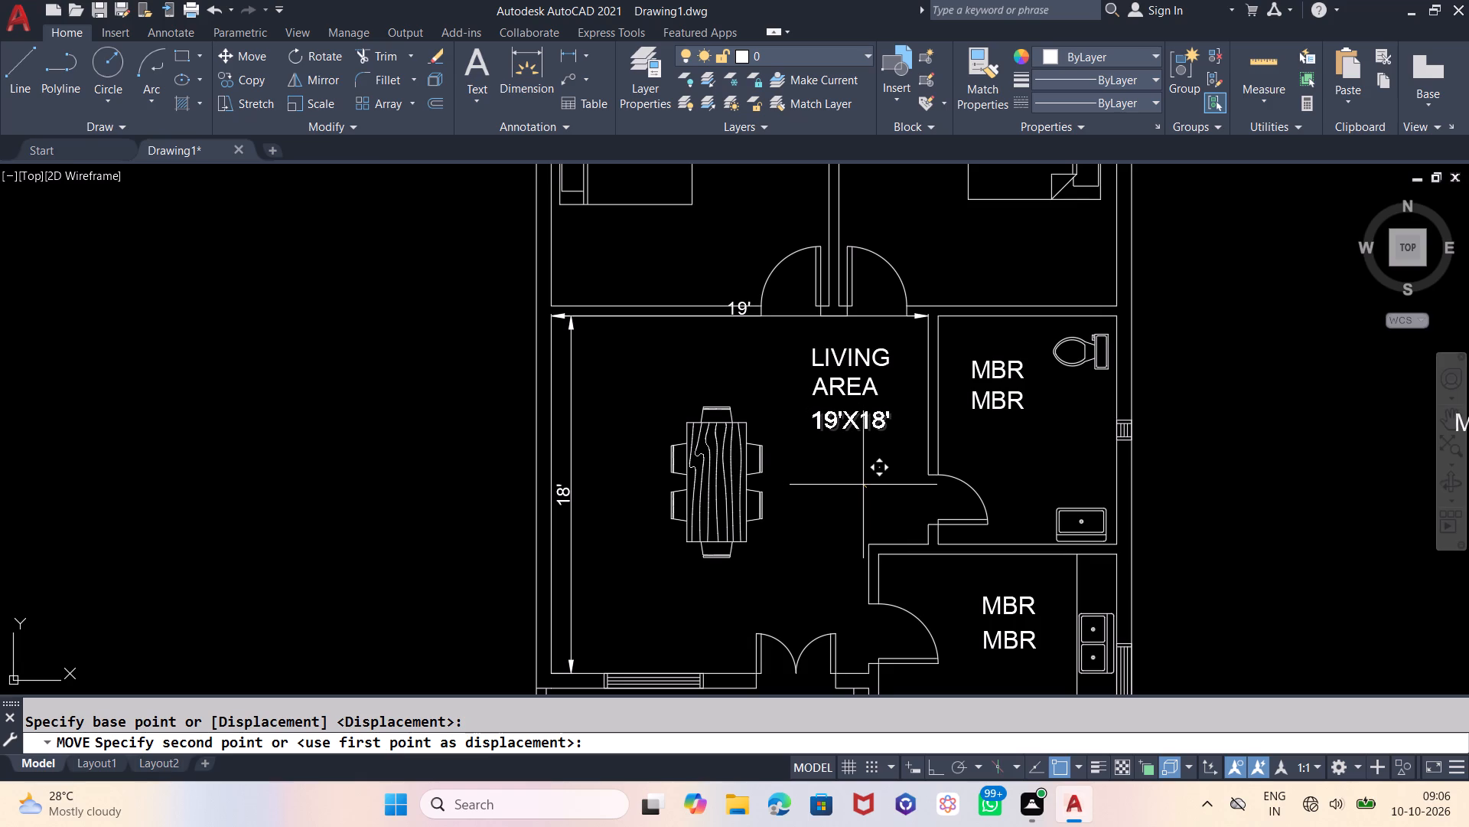
click(863, 485)
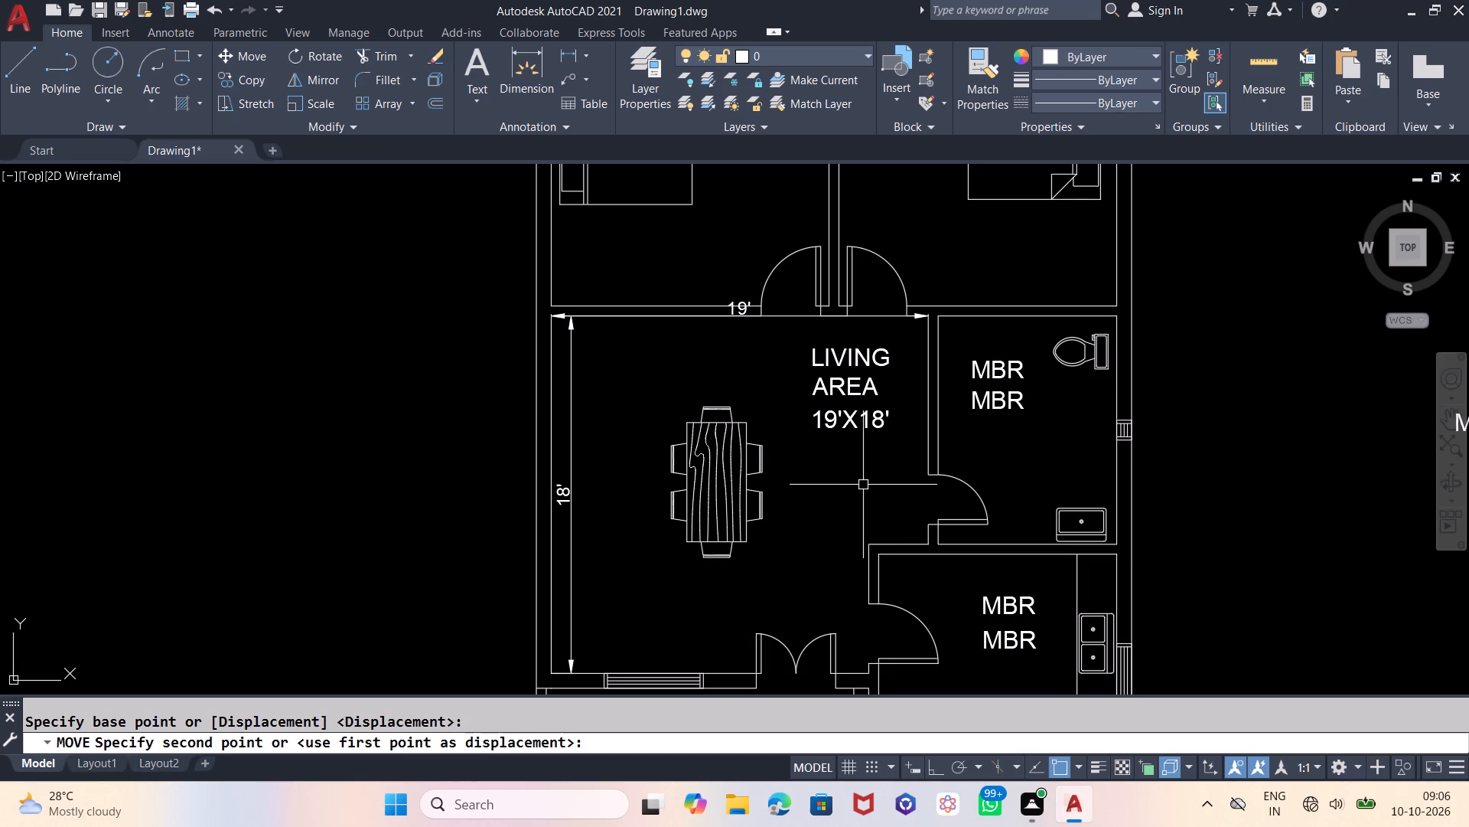
Start saving the drawing into the WFHCAD folder on the Desktop, entering 2BHK FLAT as the file name.
scroll(759, 437, down, 1)
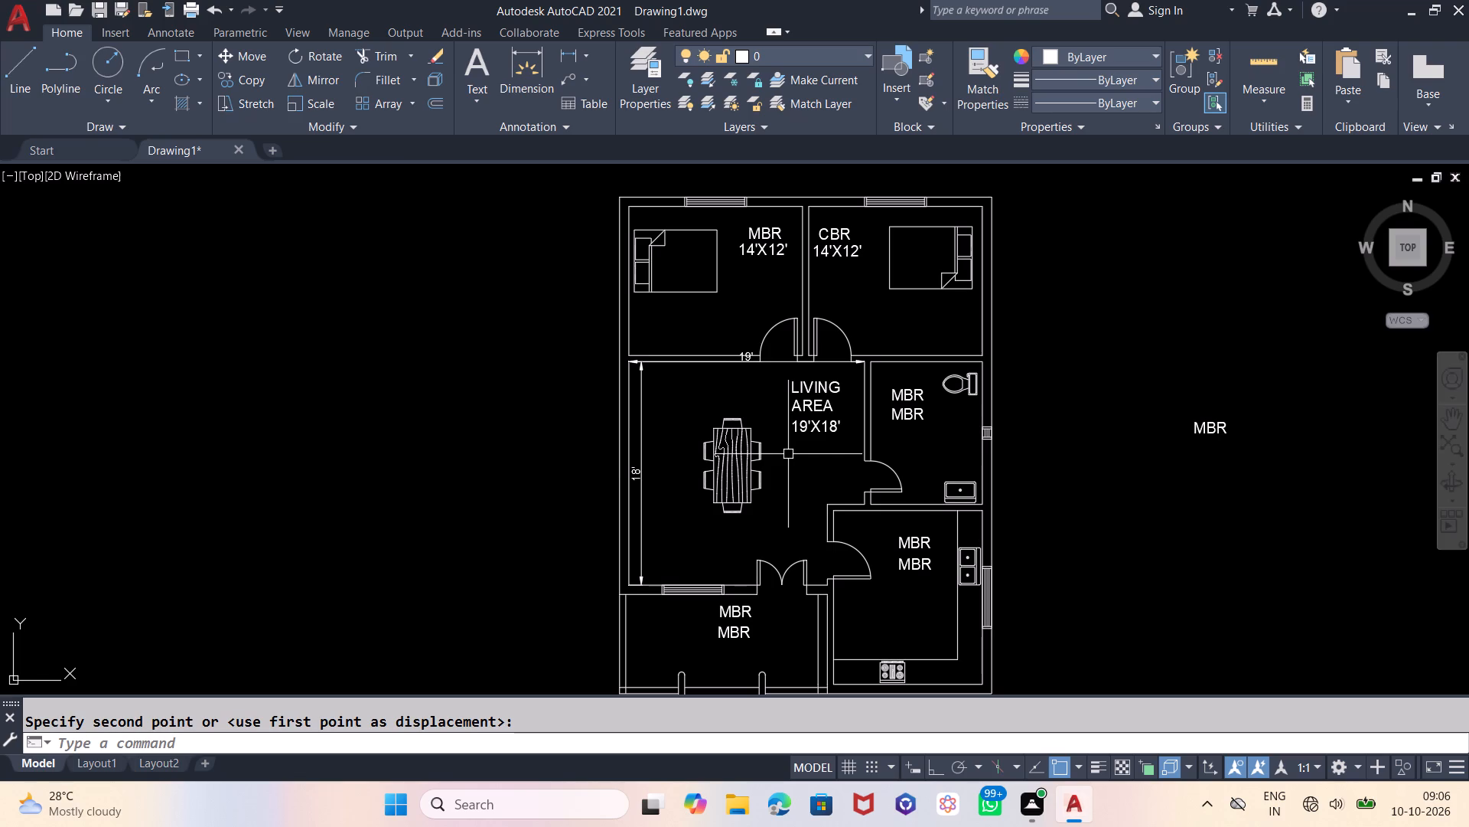
key(ctrl+s)
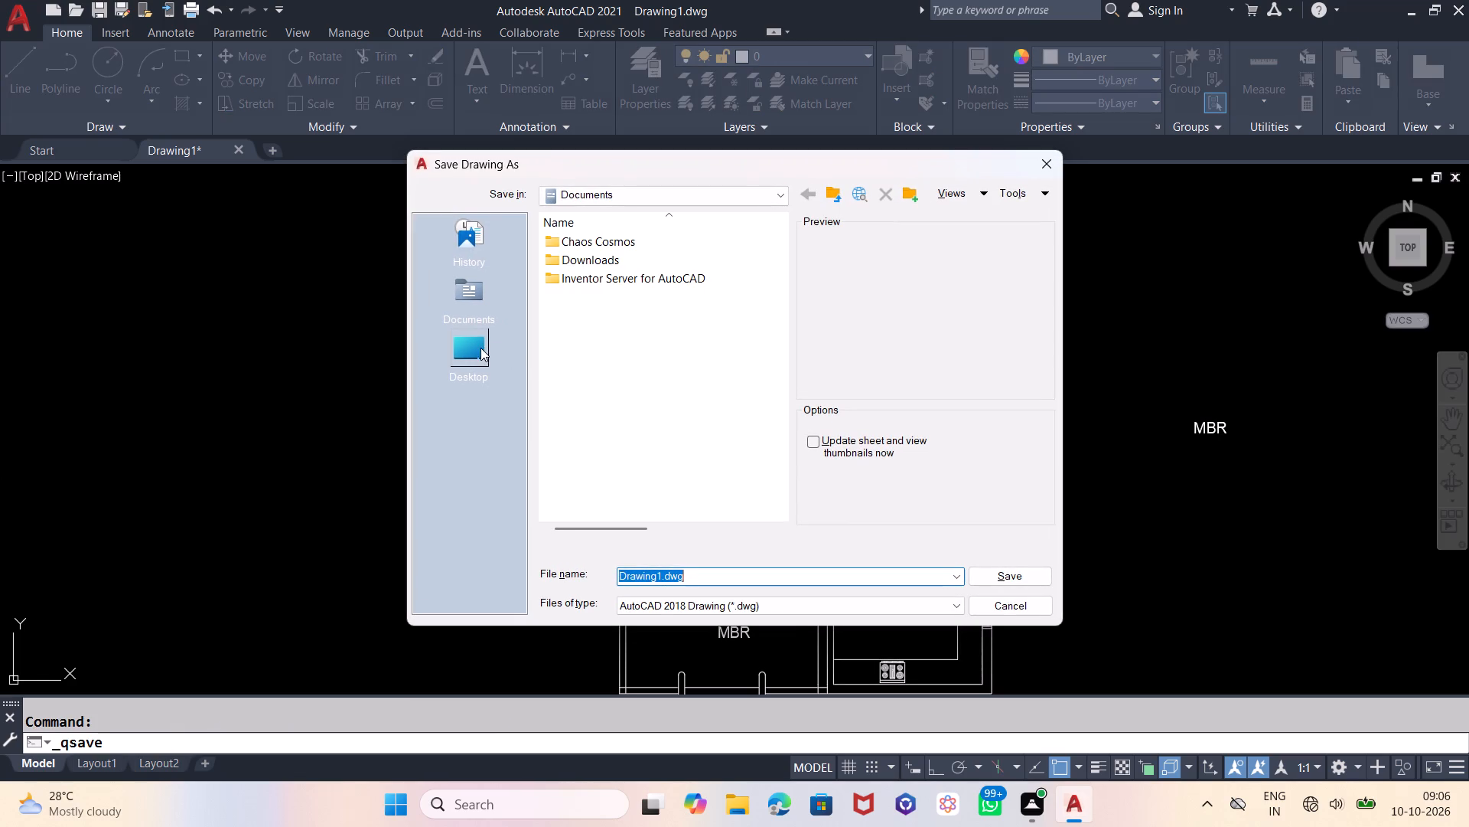
double_click(480, 348)
scroll(657, 441, down, 3)
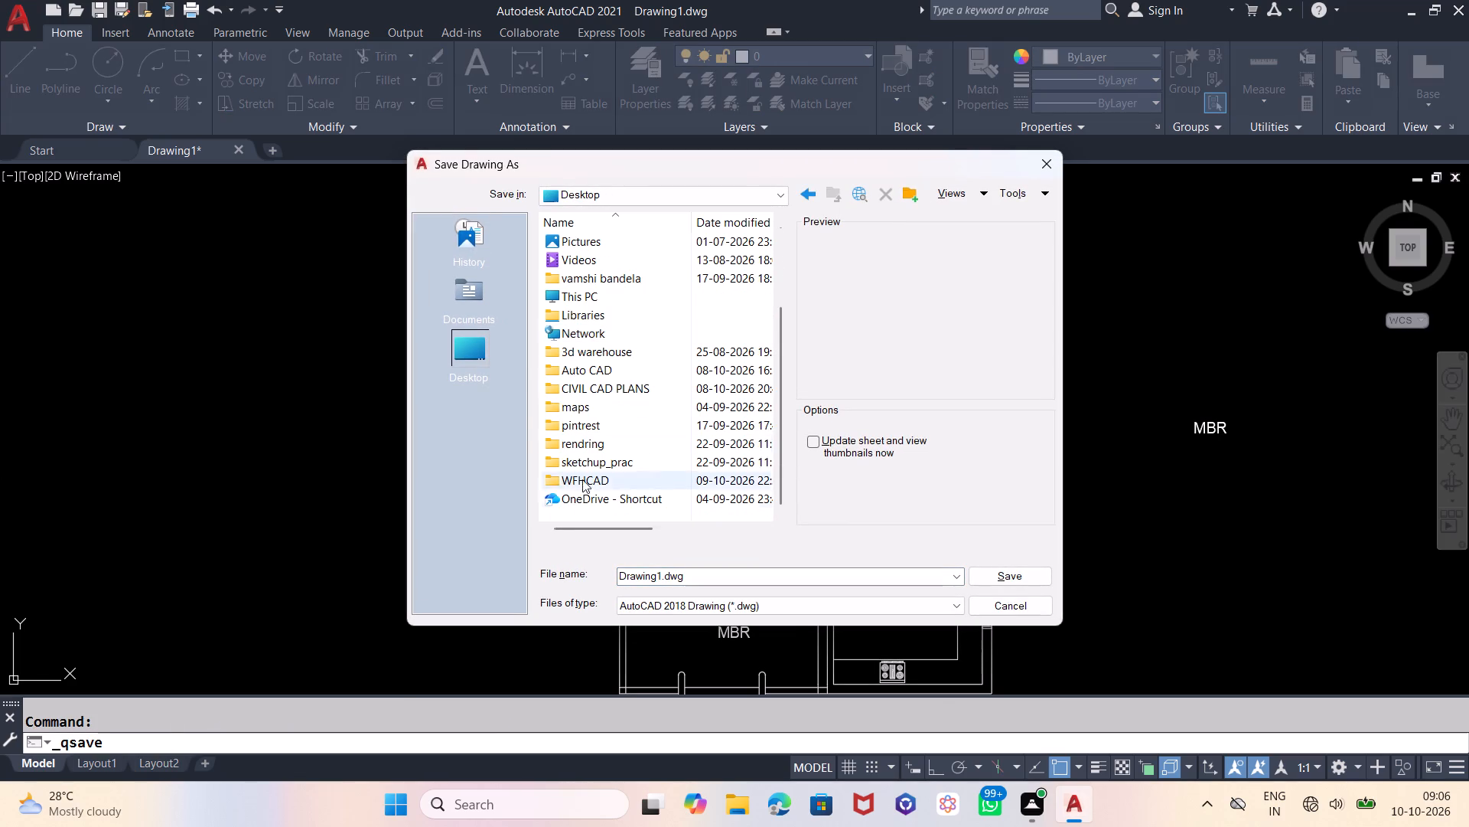
double_click(581, 476)
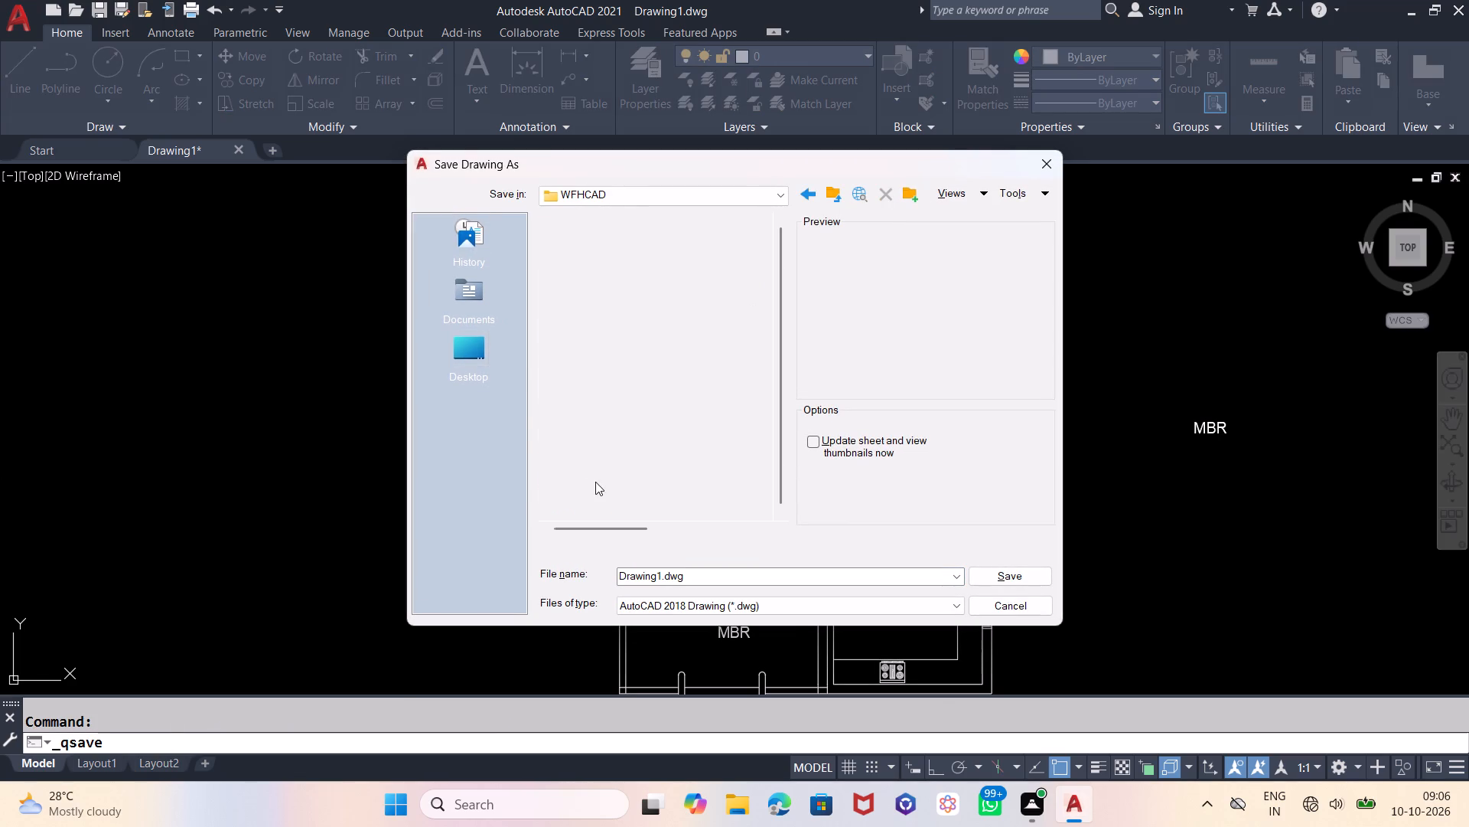
click(689, 575)
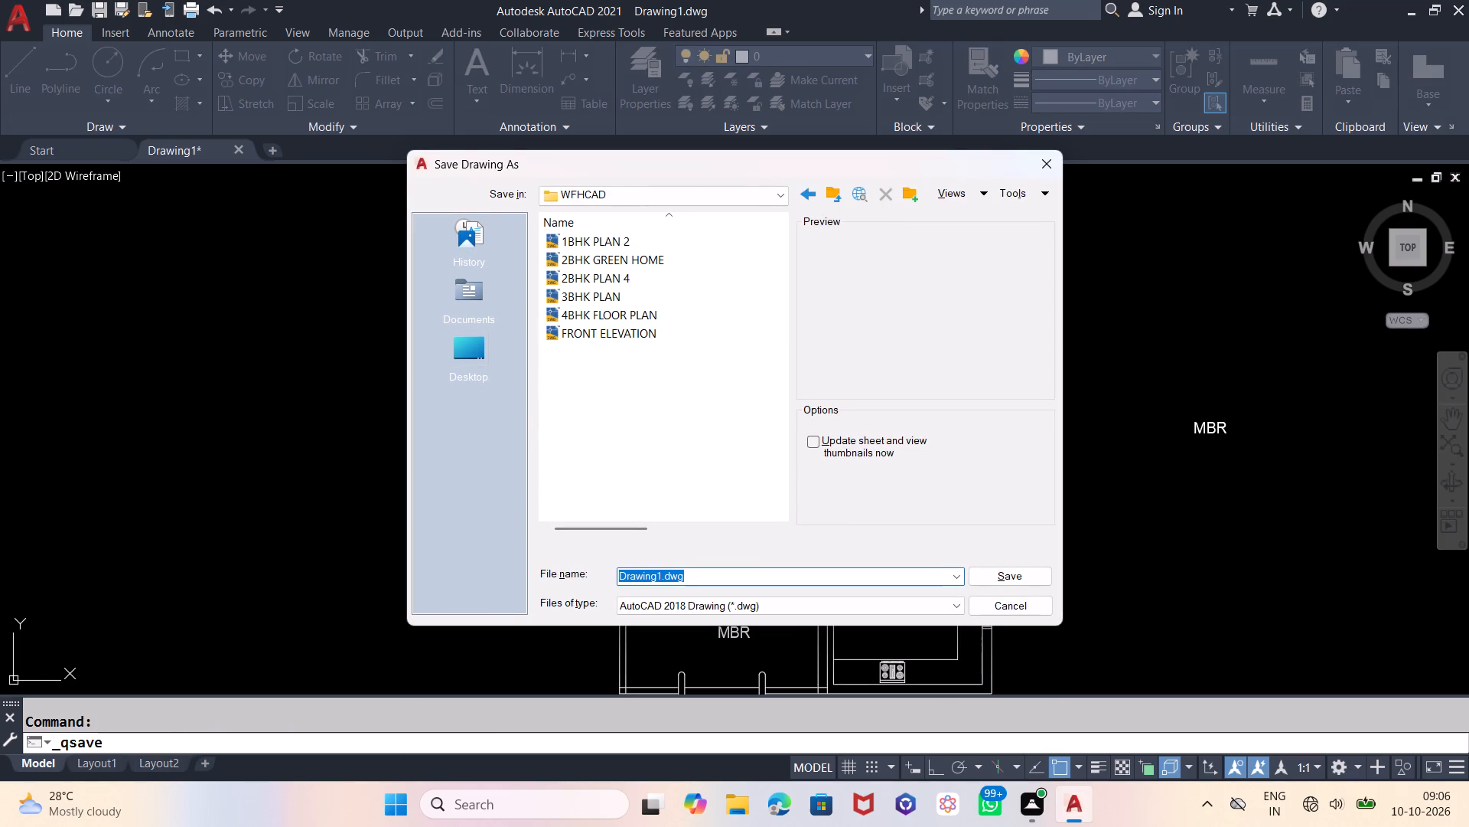
key(BackSpace)
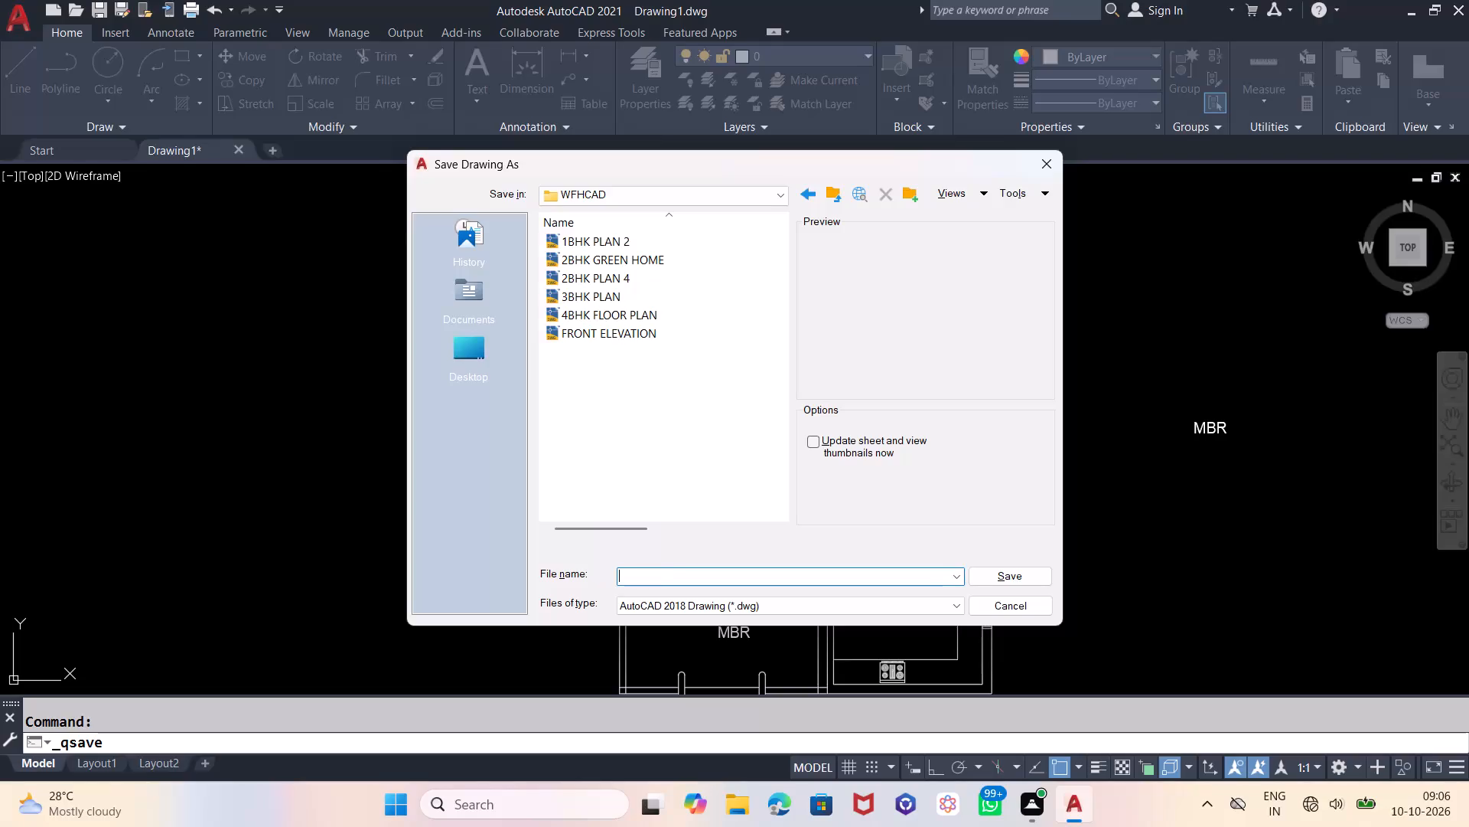
key(2)
text(BH)
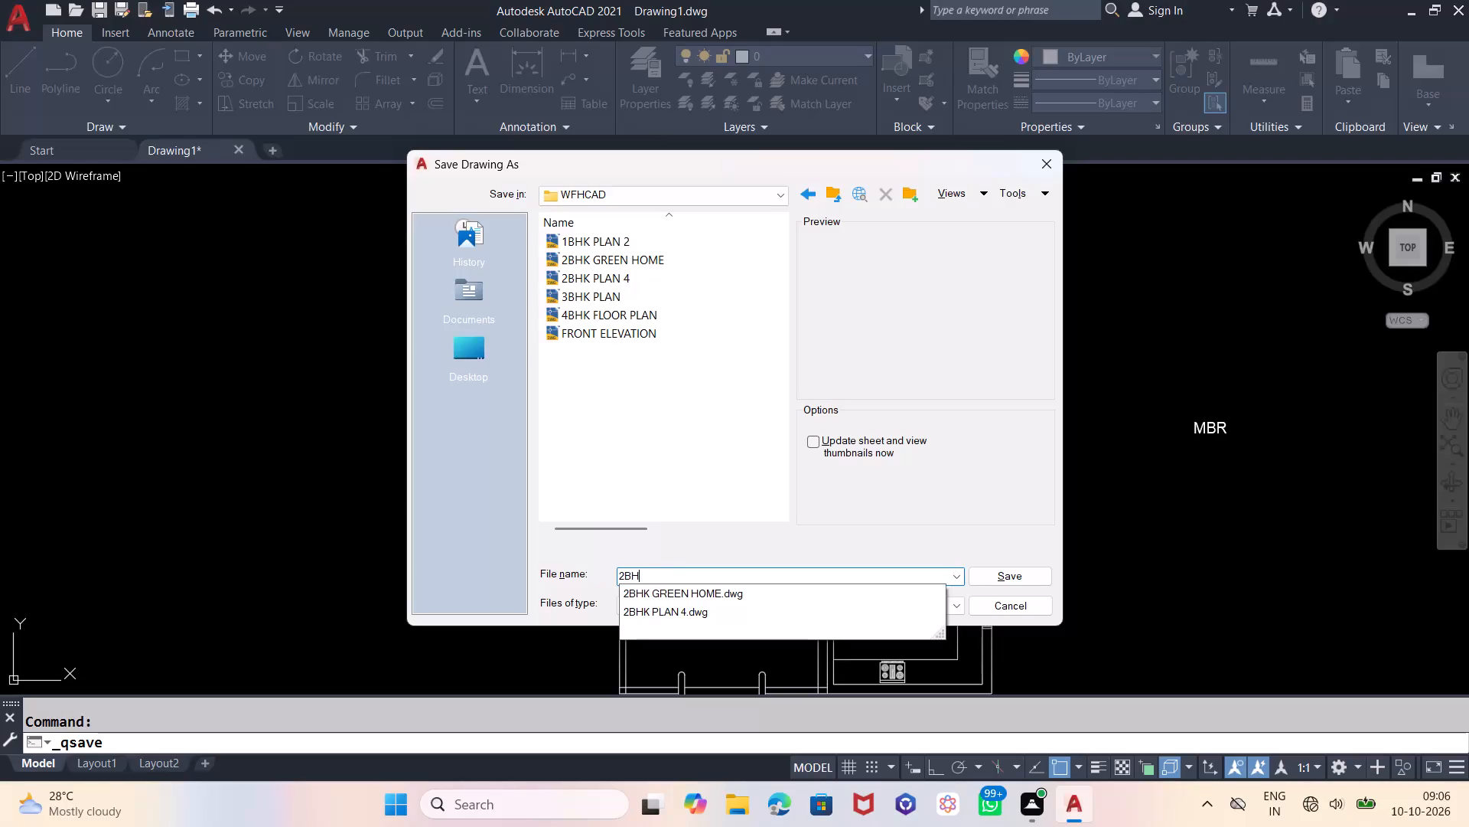
key(k)
key(space)
text(FL)
text(AT)
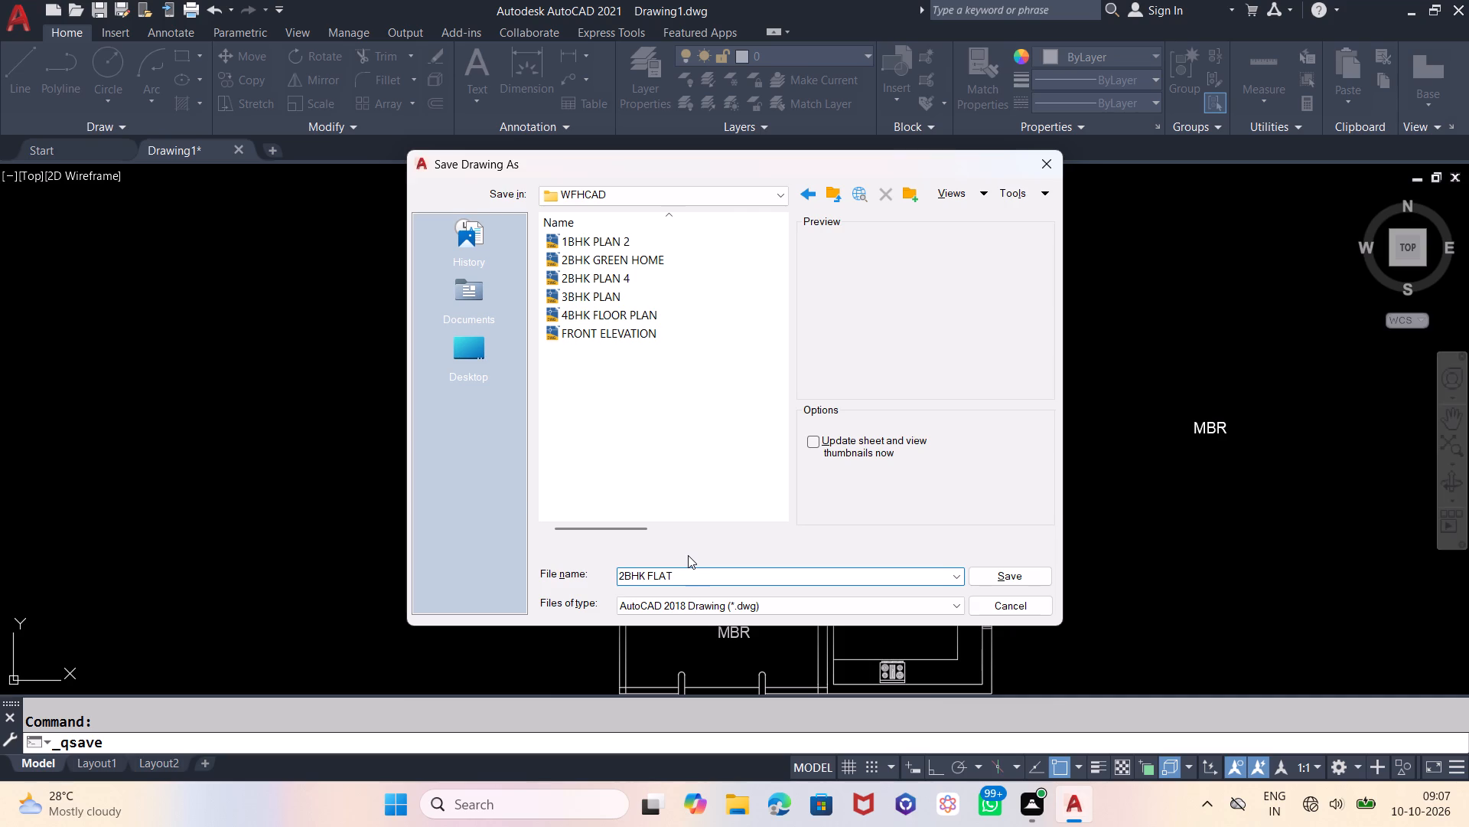
Switch to File Explorer and check the existing plan file names in the WFHCAD, Desktop and Downloads folders.
click(748, 806)
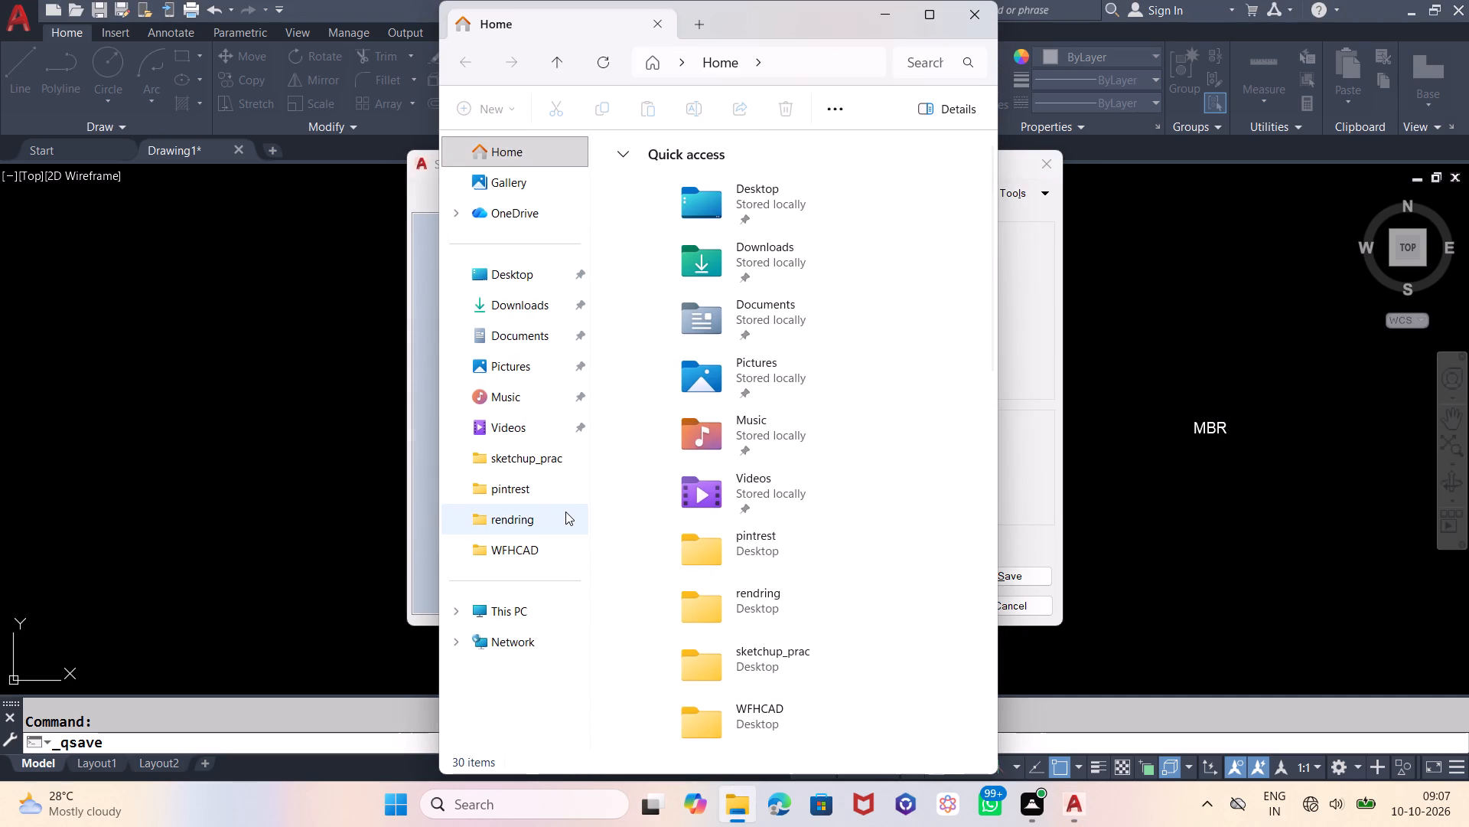
double_click(795, 724)
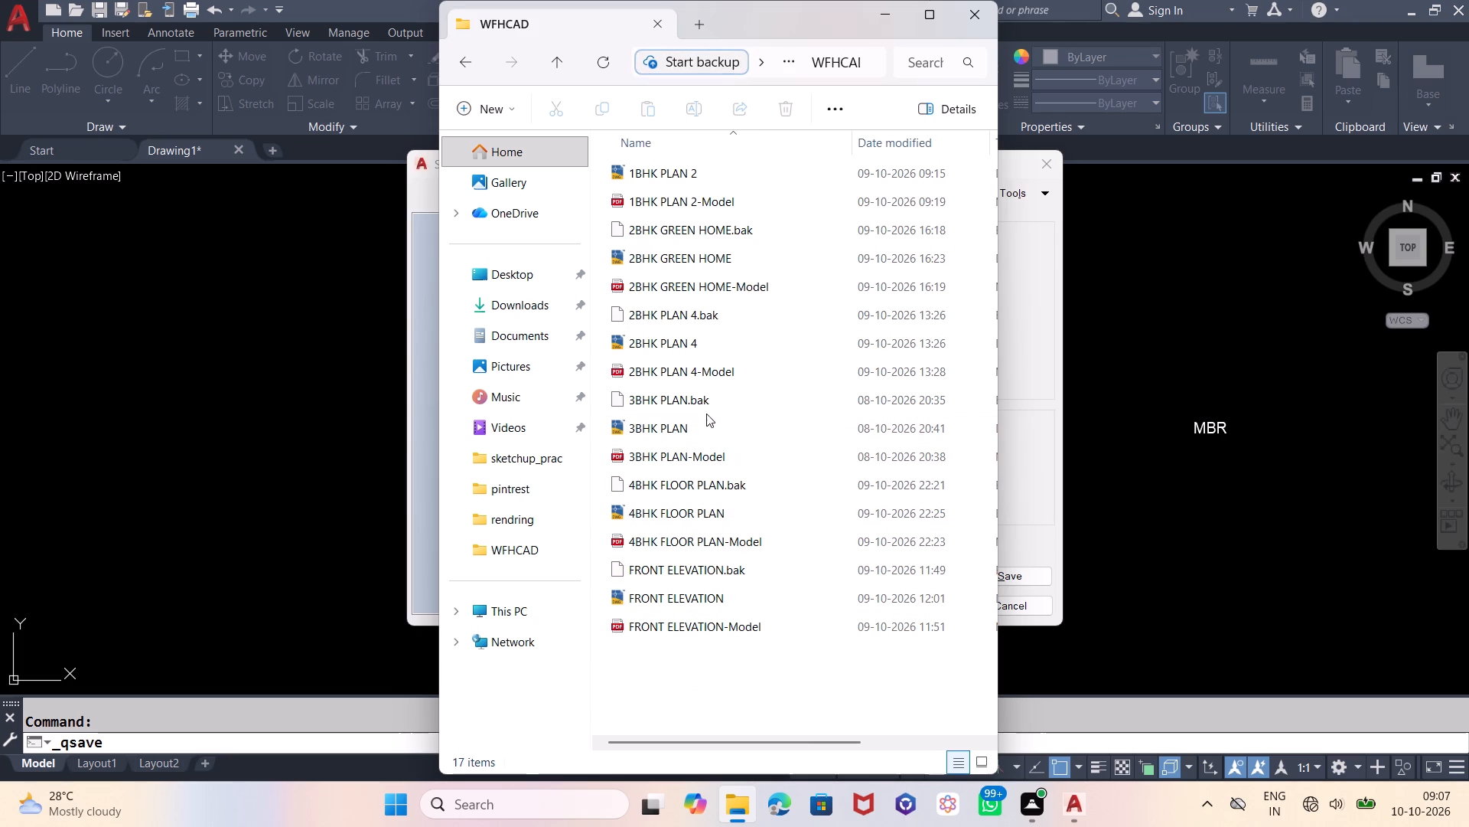
click(493, 277)
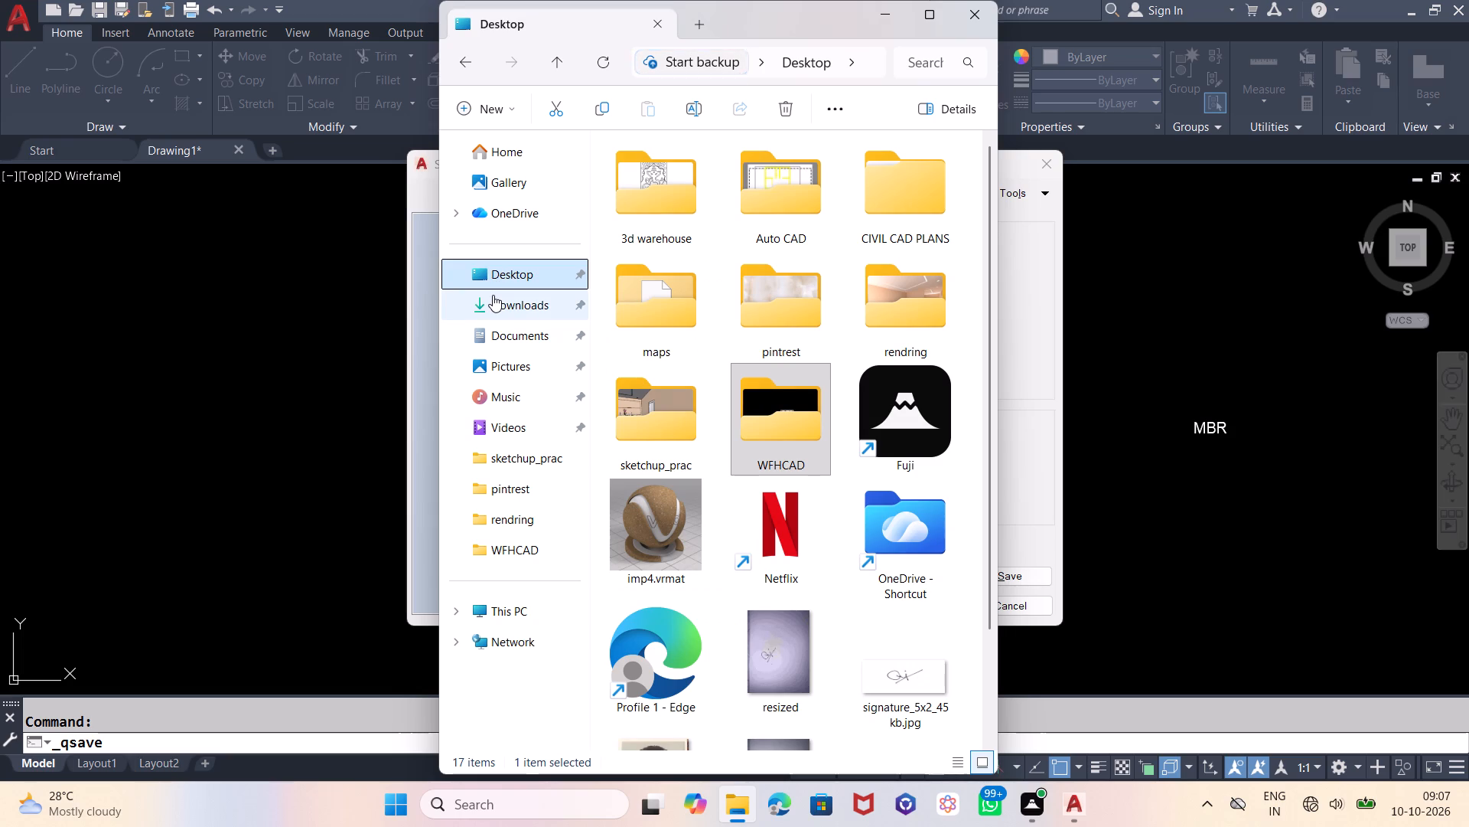
click(493, 295)
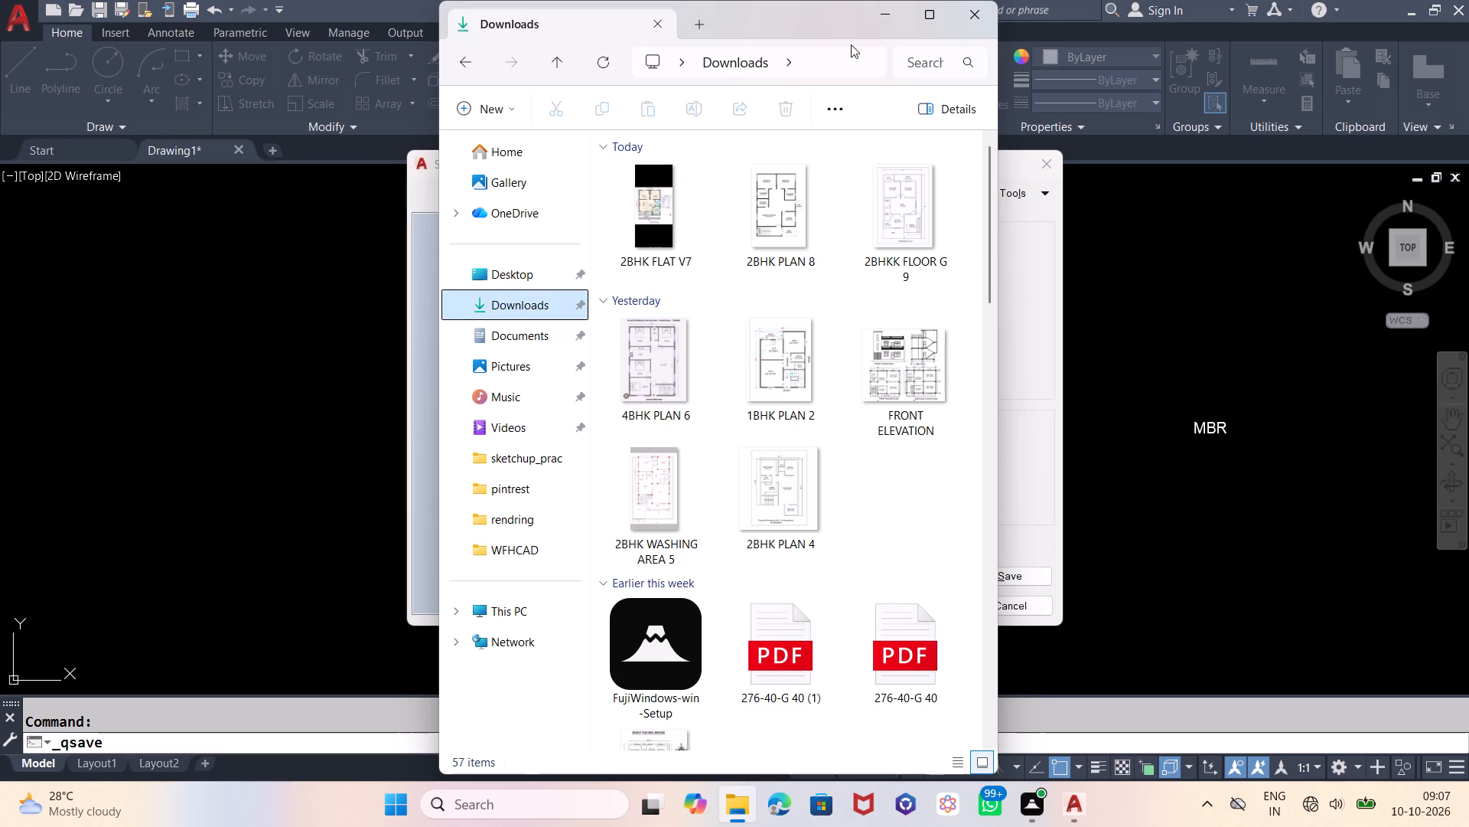
click(959, 6)
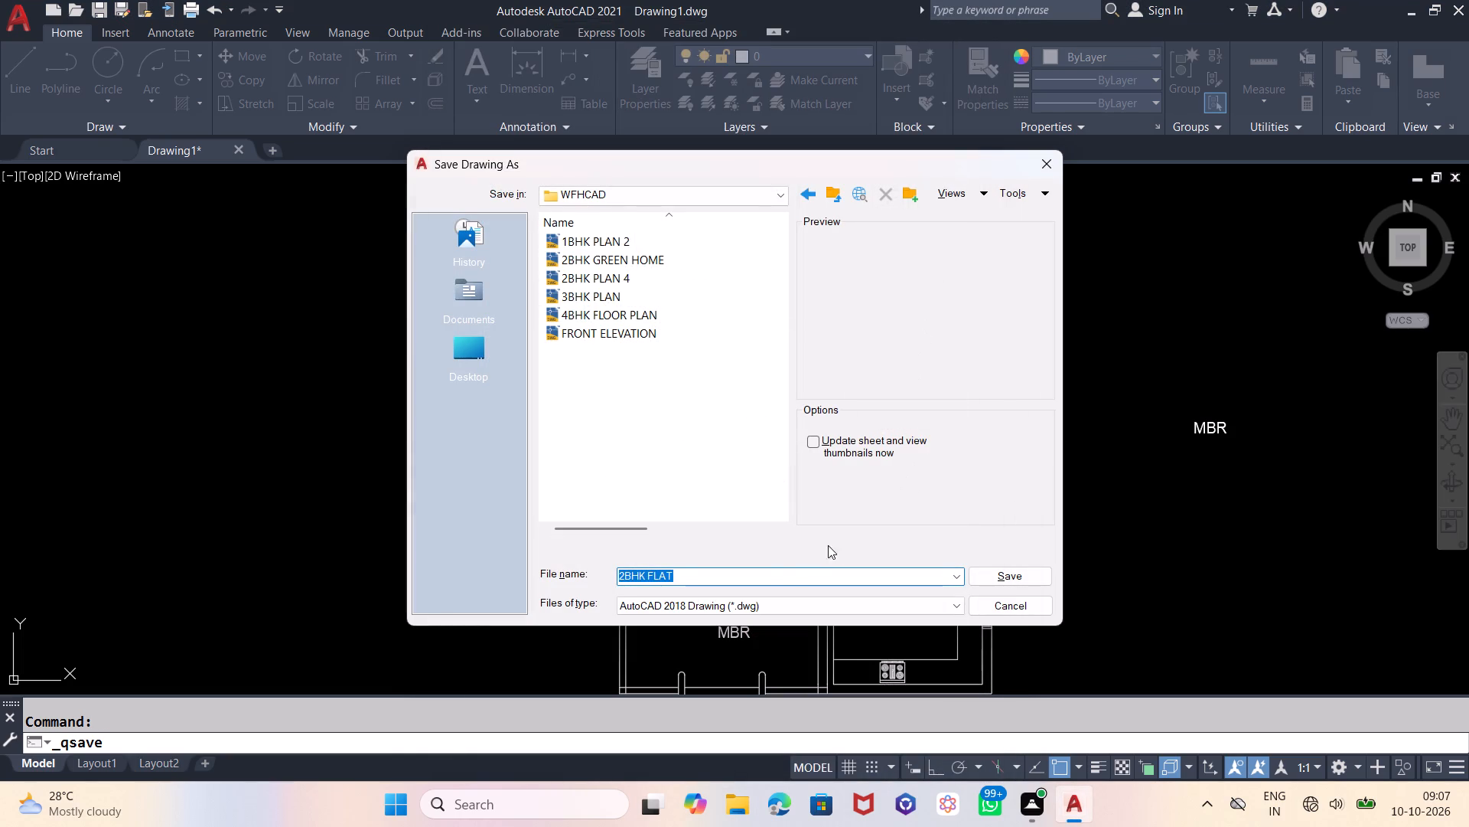
Complete the file name as 2BHK FLAT 7 and save the drawing in the WFHCAD folder.
click(718, 574)
key(space)
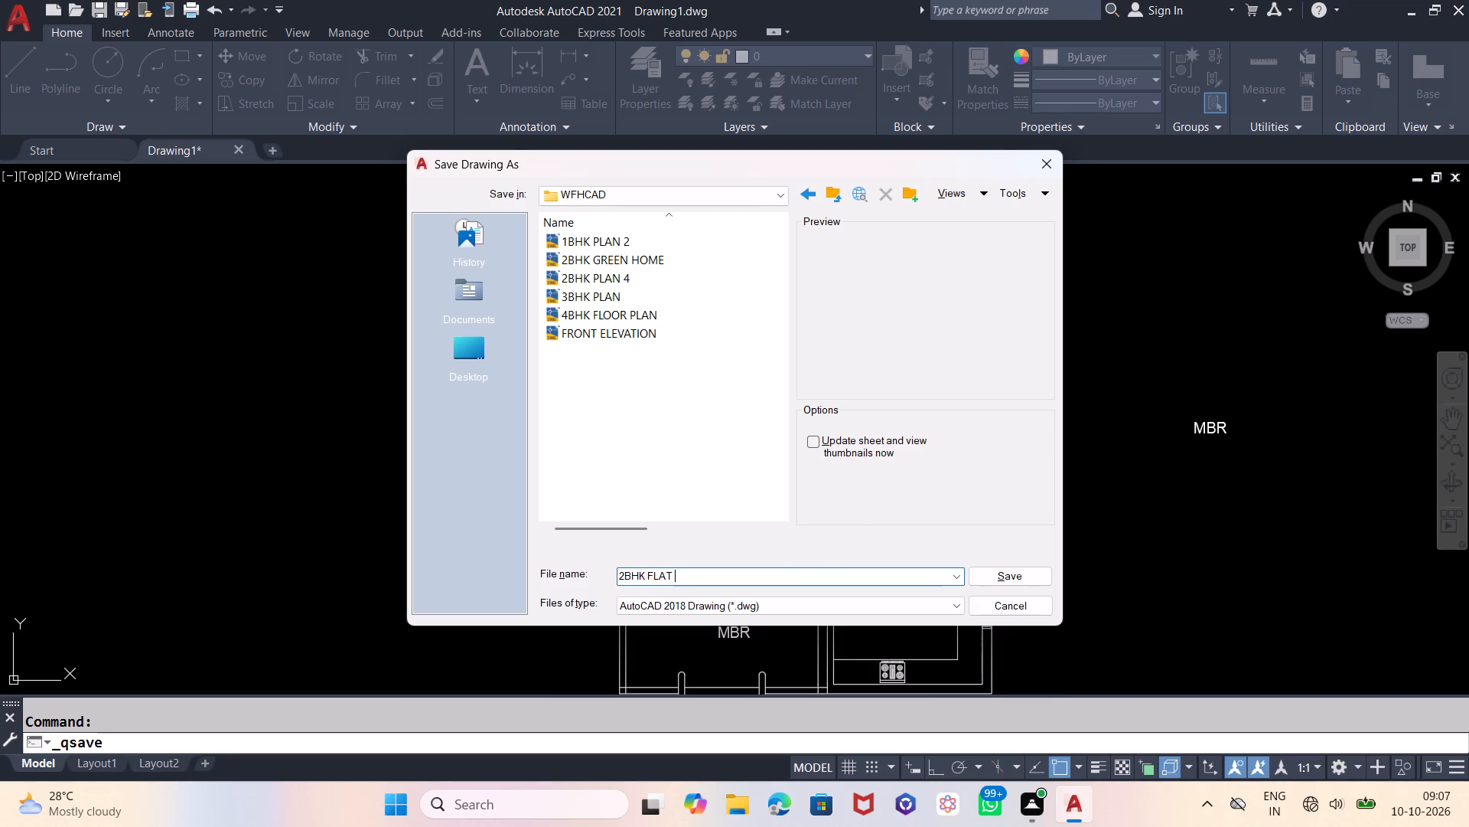
text(7)
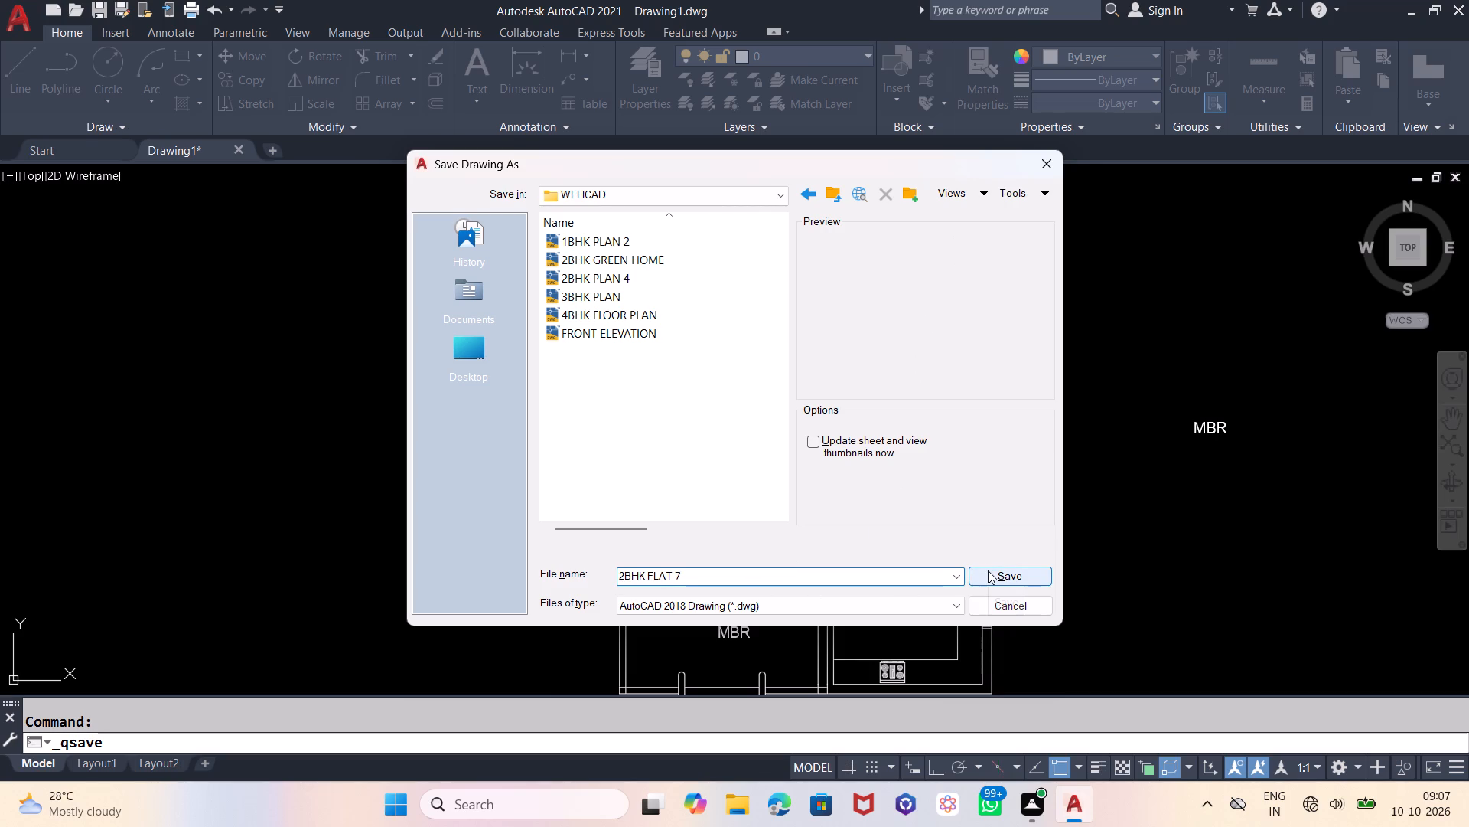
click(988, 570)
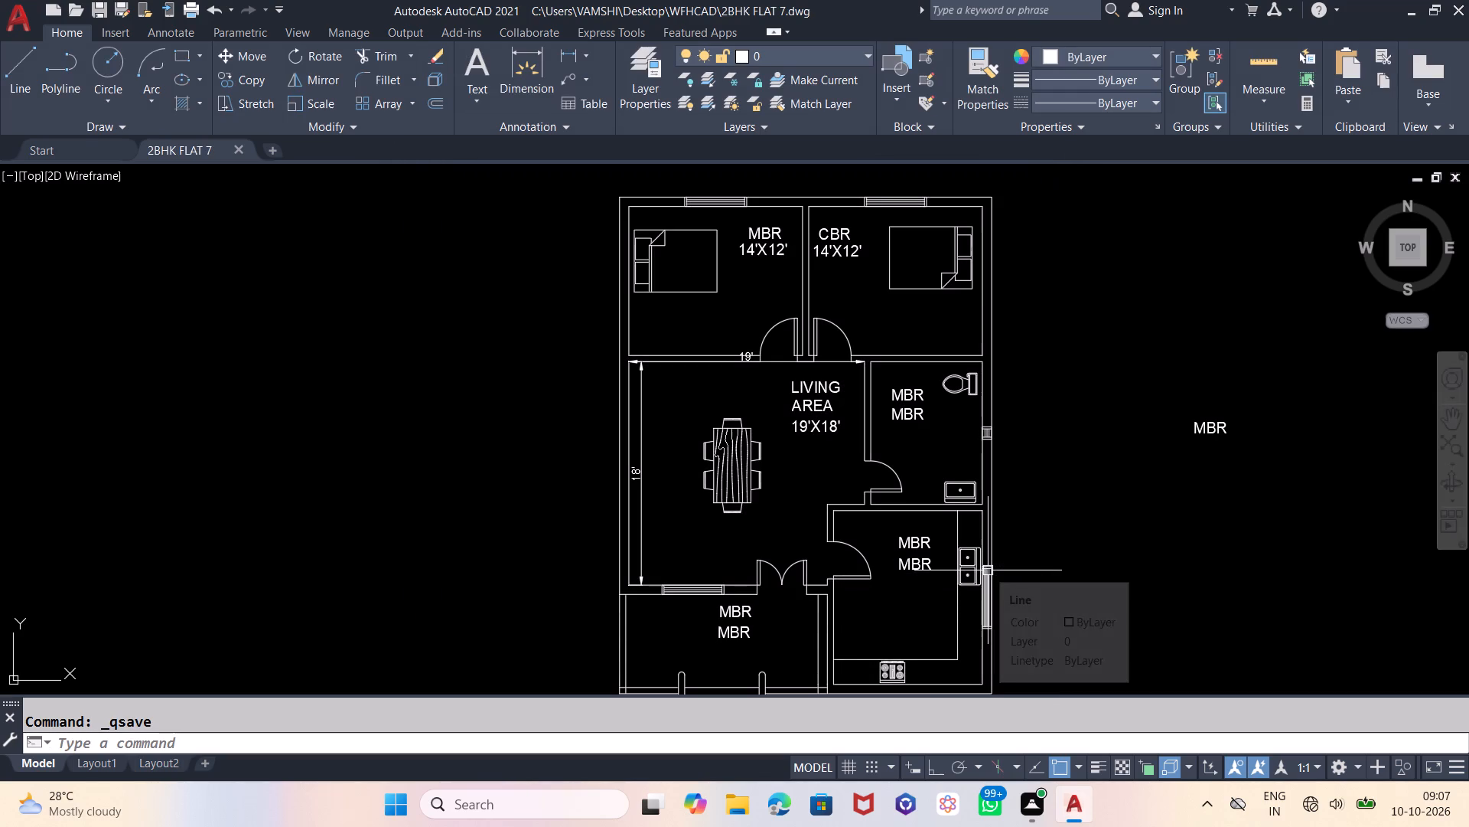
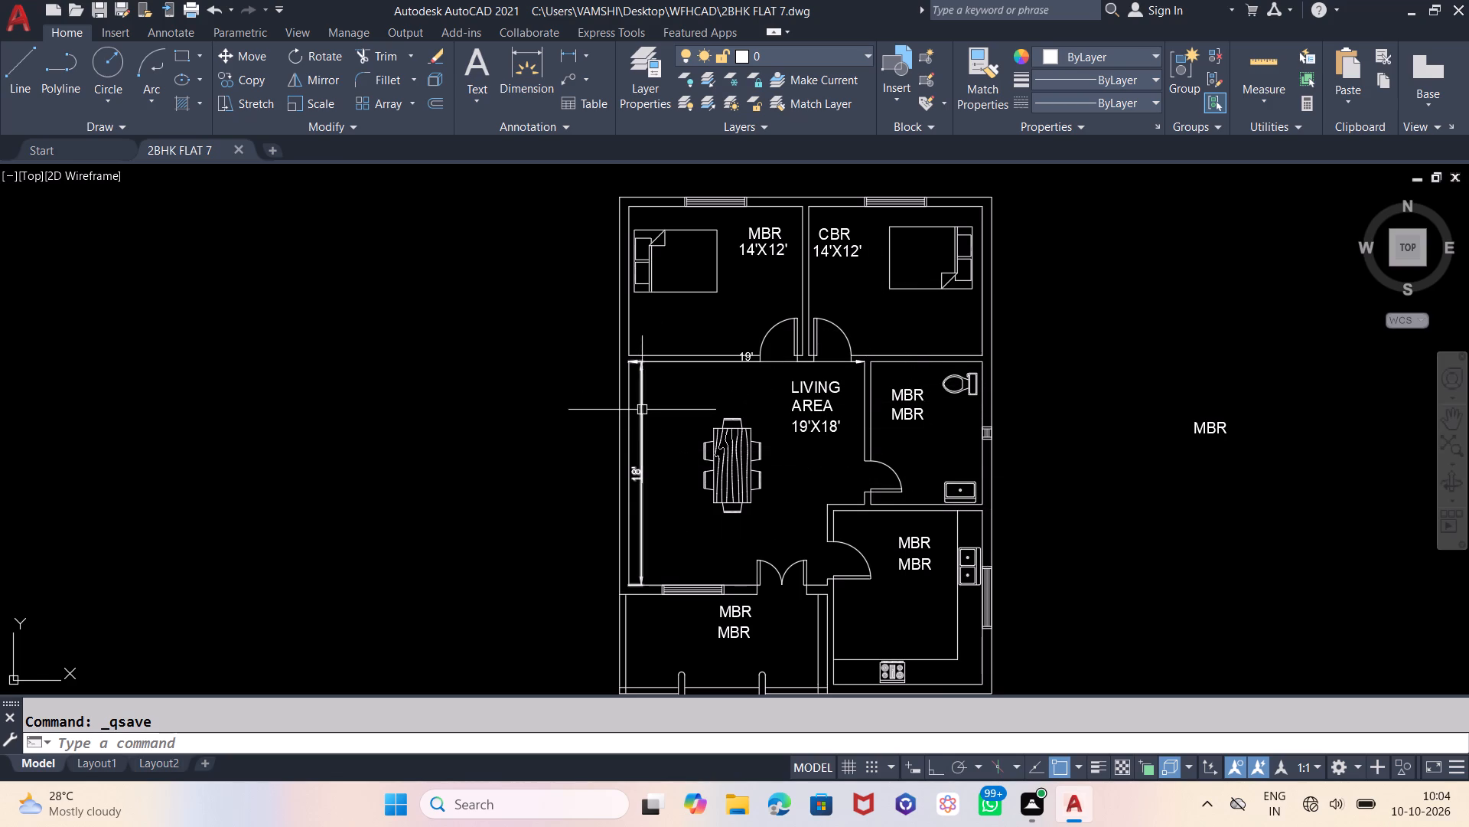
Delete the horizontal 19' and vertical 18' dimensions from the living area.
click(695, 360)
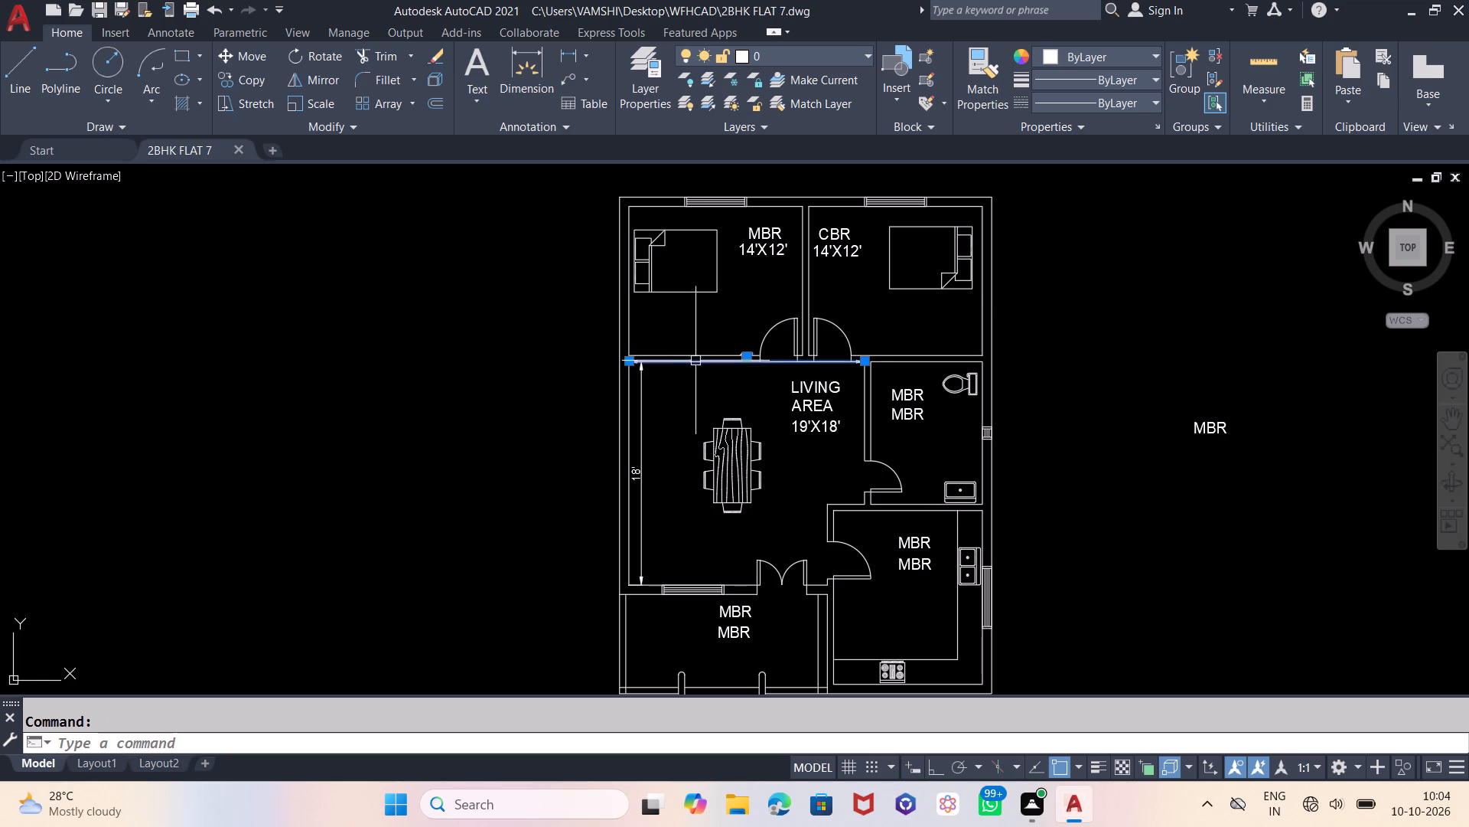
click(639, 397)
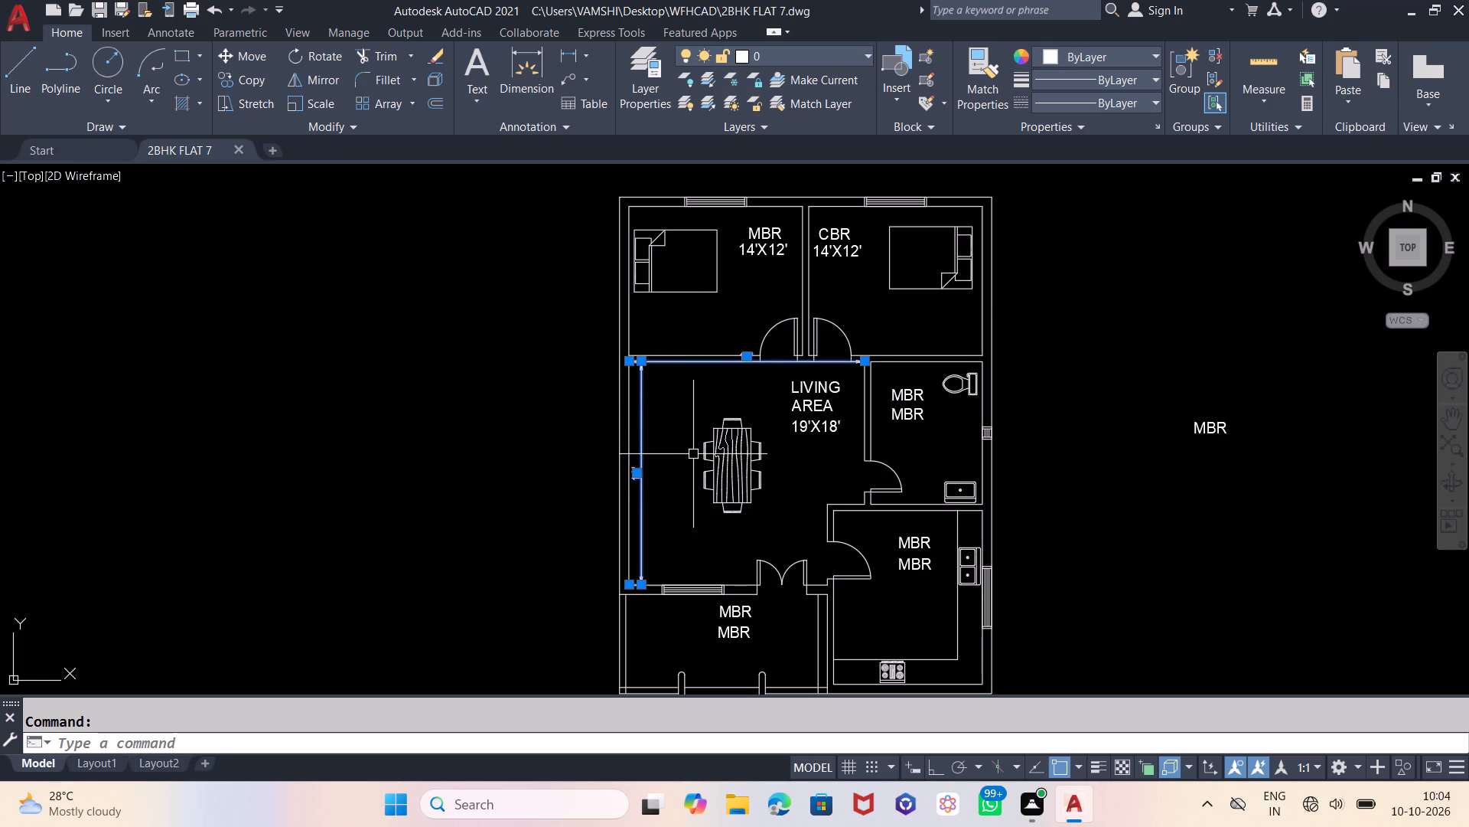
key(Delete)
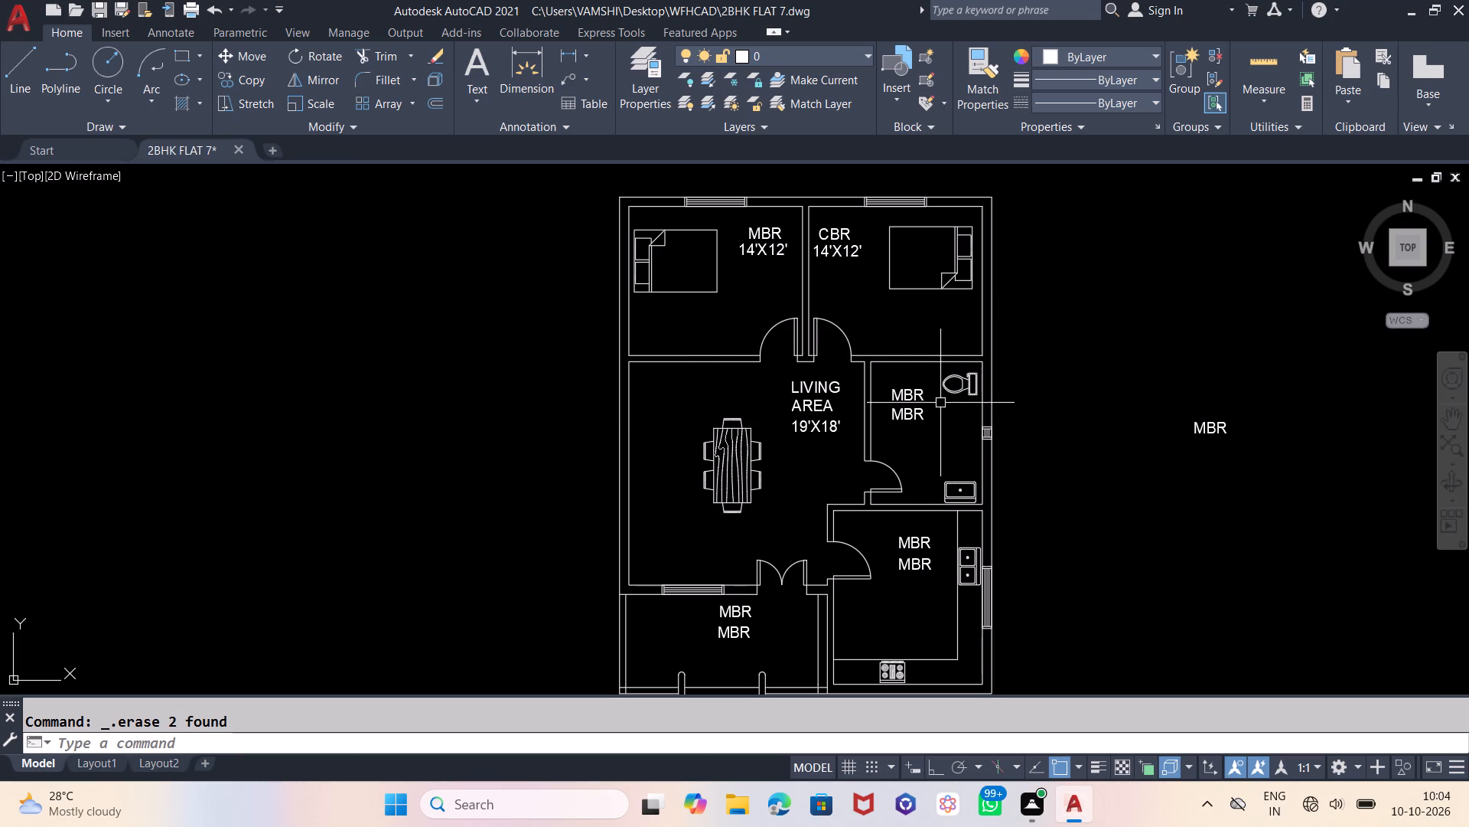
Change the upper MBR label in the room with the WC and washbasin to C.TOILET.
double_click(922, 393)
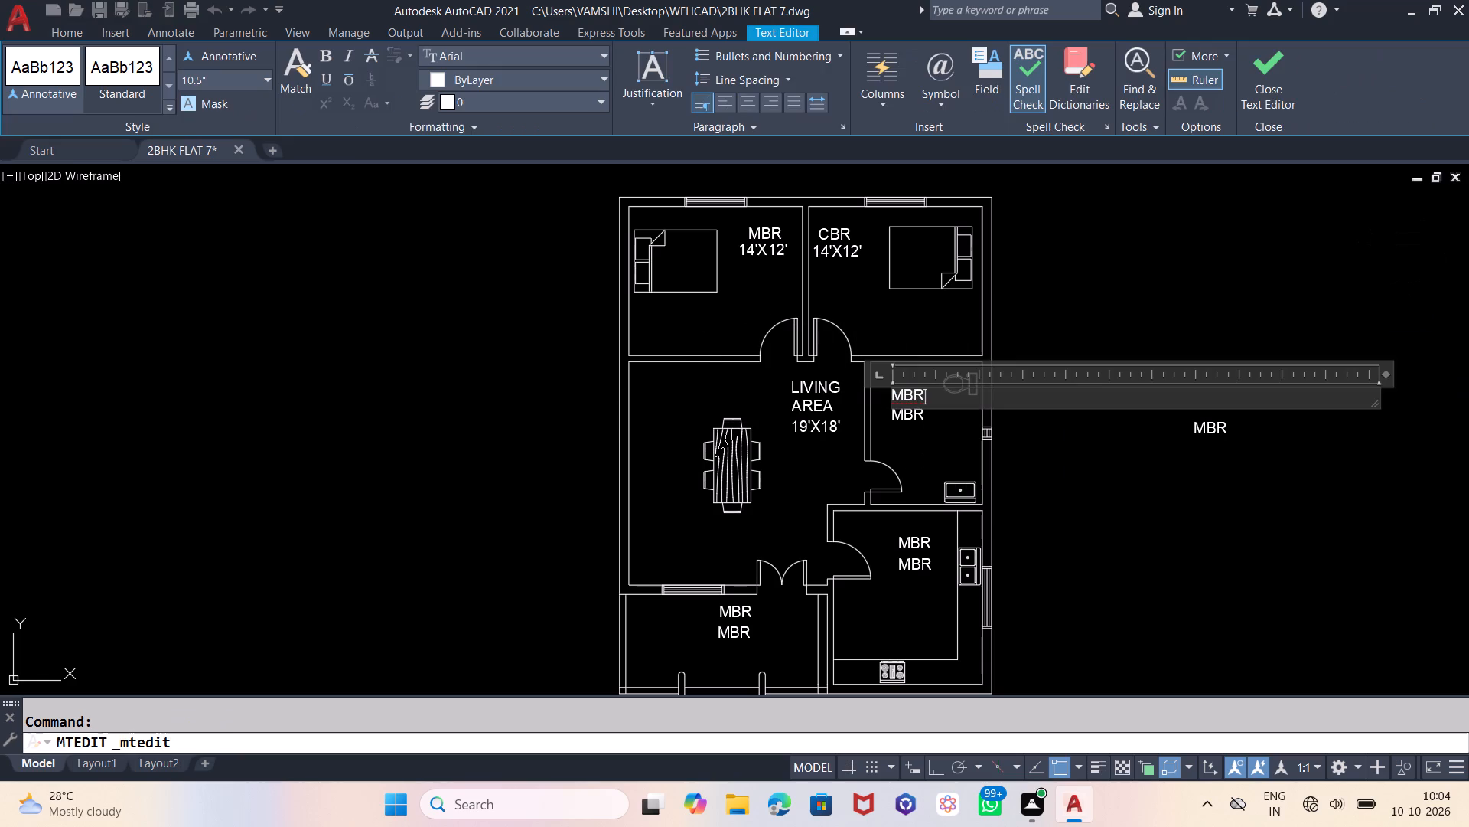
key(BackSpace)
key(BackSpace)
key(BackSpace)
key(c)
text(.TOILET)
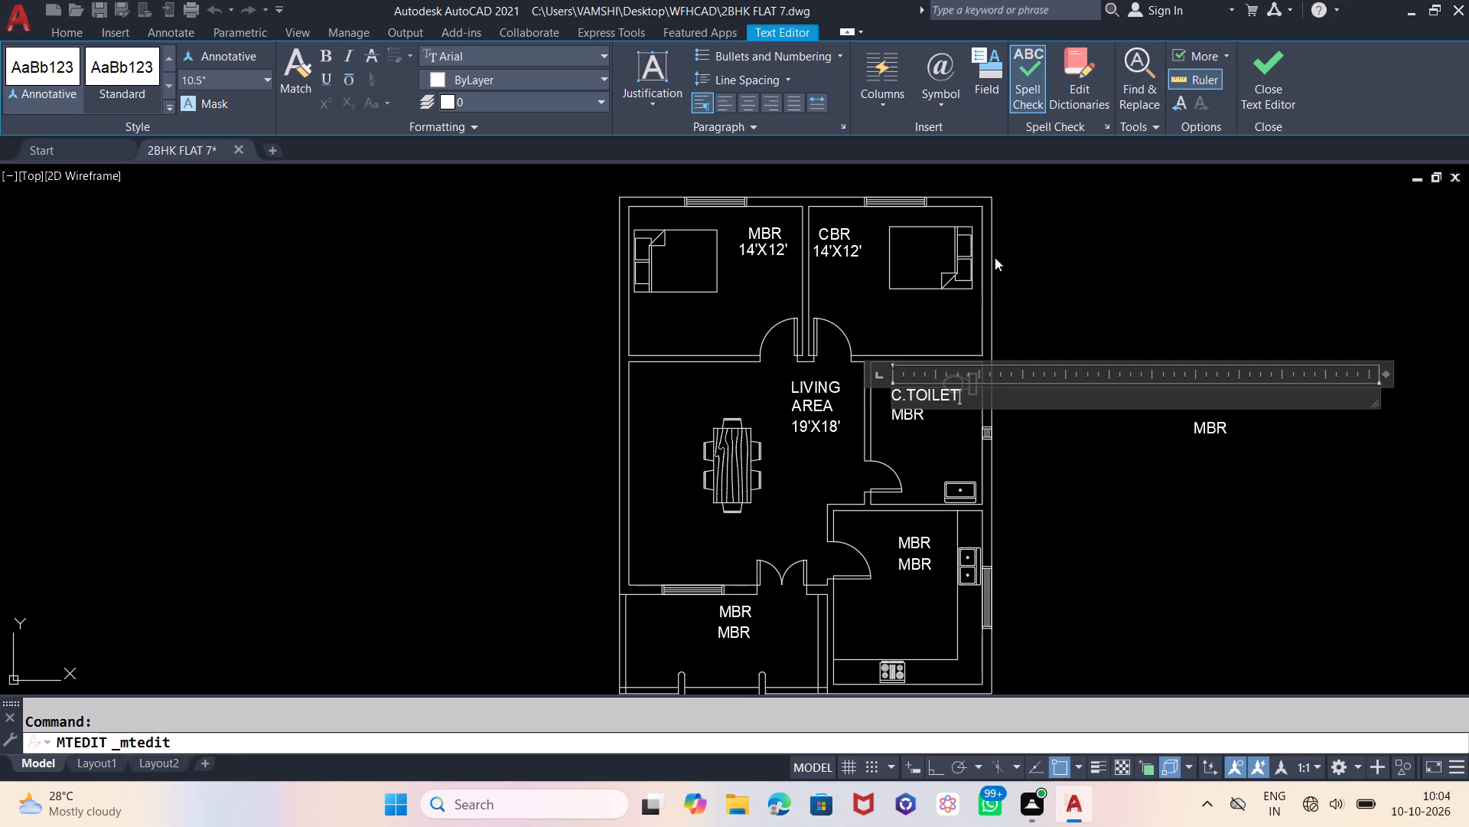
click(1025, 246)
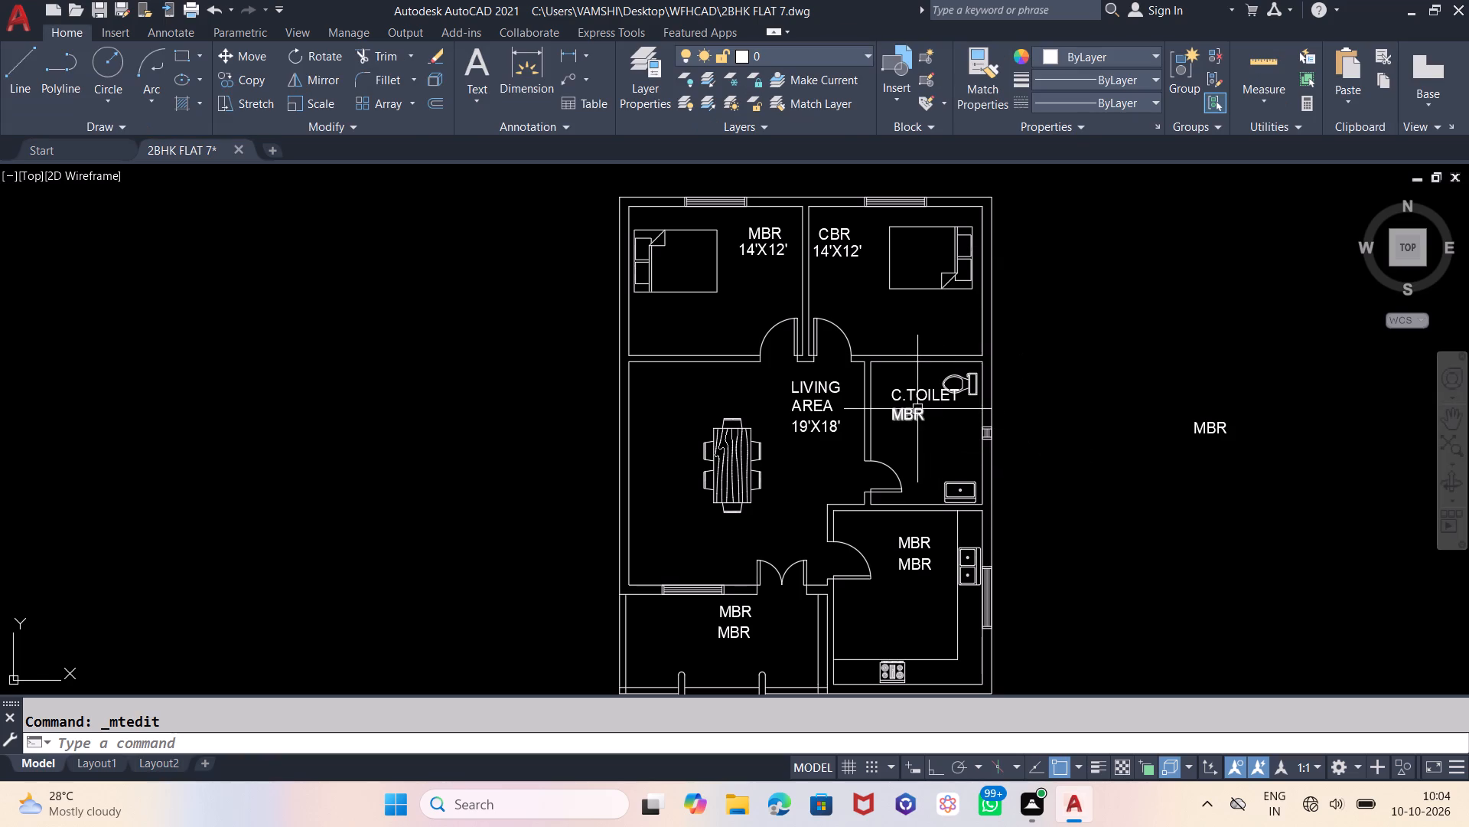
Move the C.TOILET label slightly up and toward the room's left wall, away from the WC.
click(924, 388)
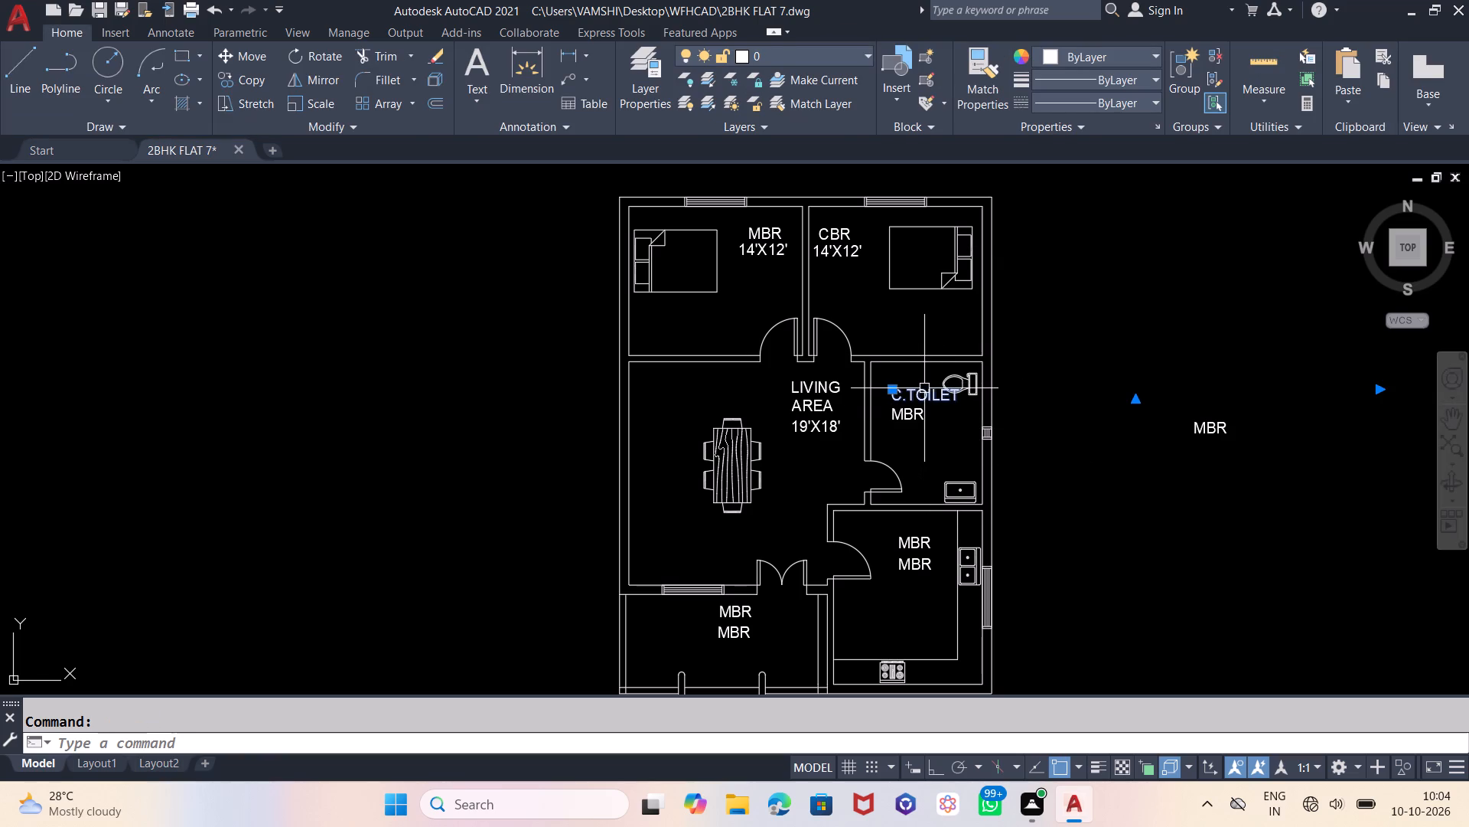
key(m)
key(Return)
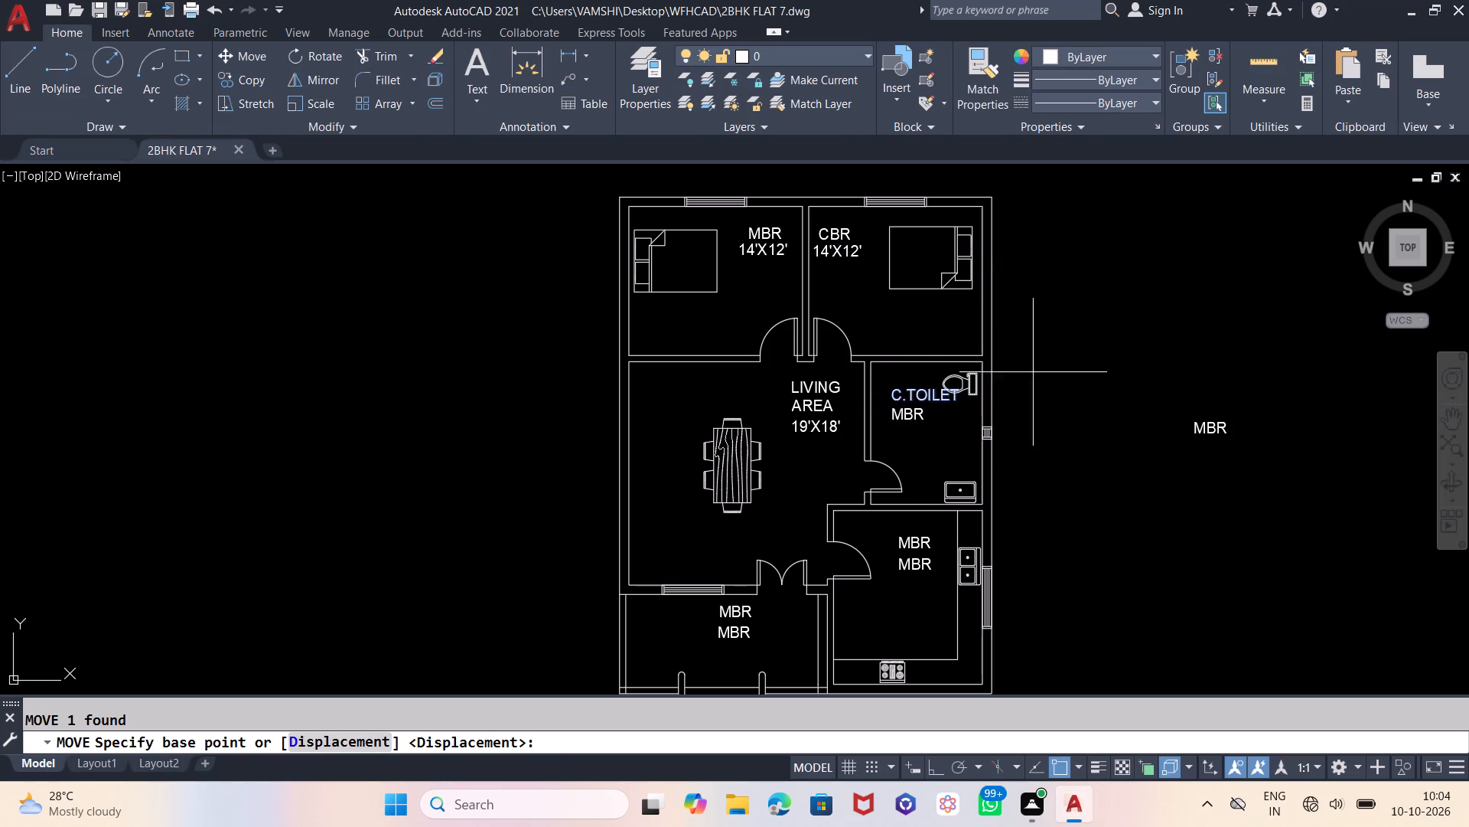
click(1097, 380)
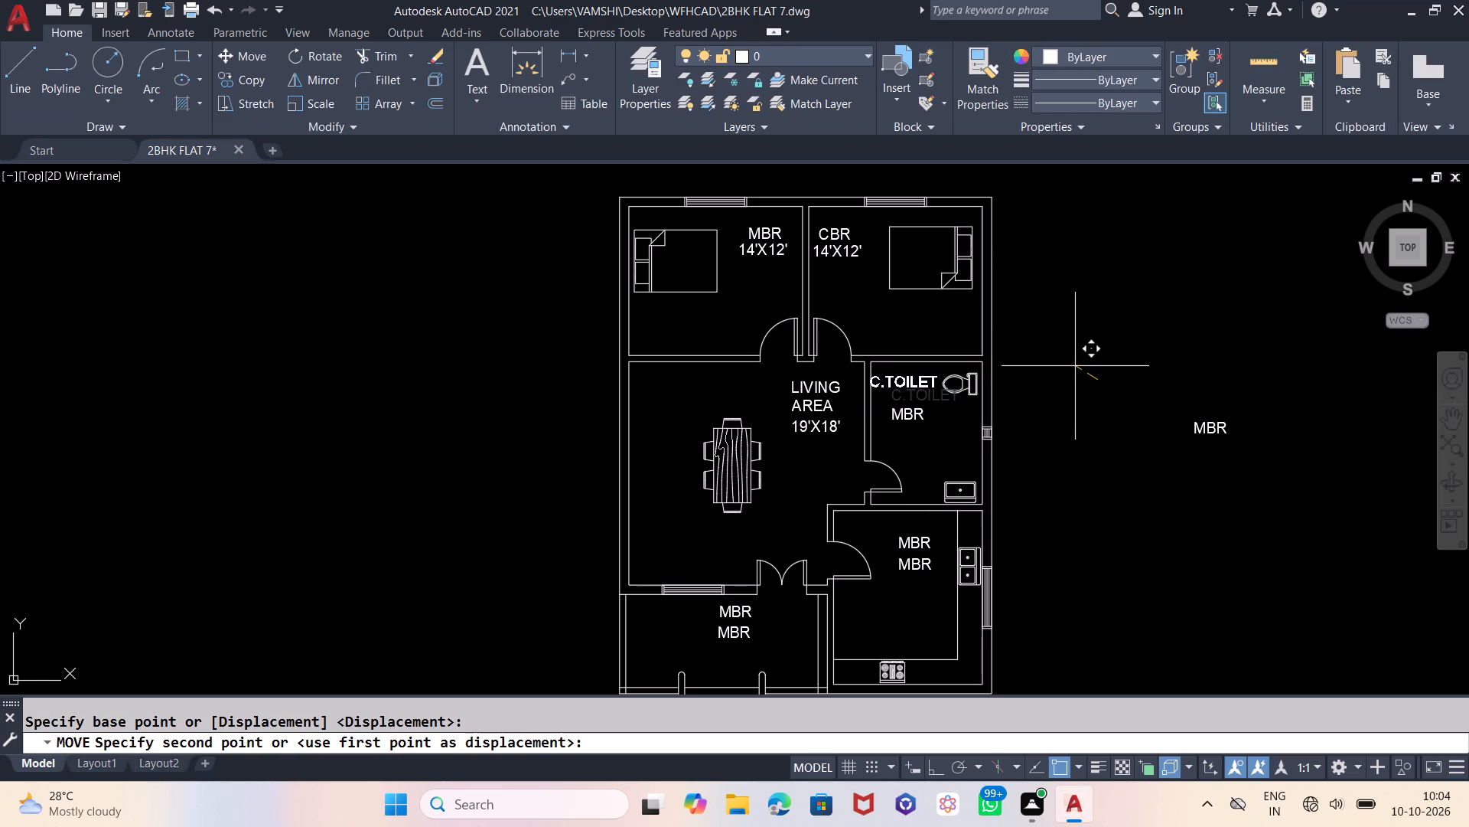
click(1077, 369)
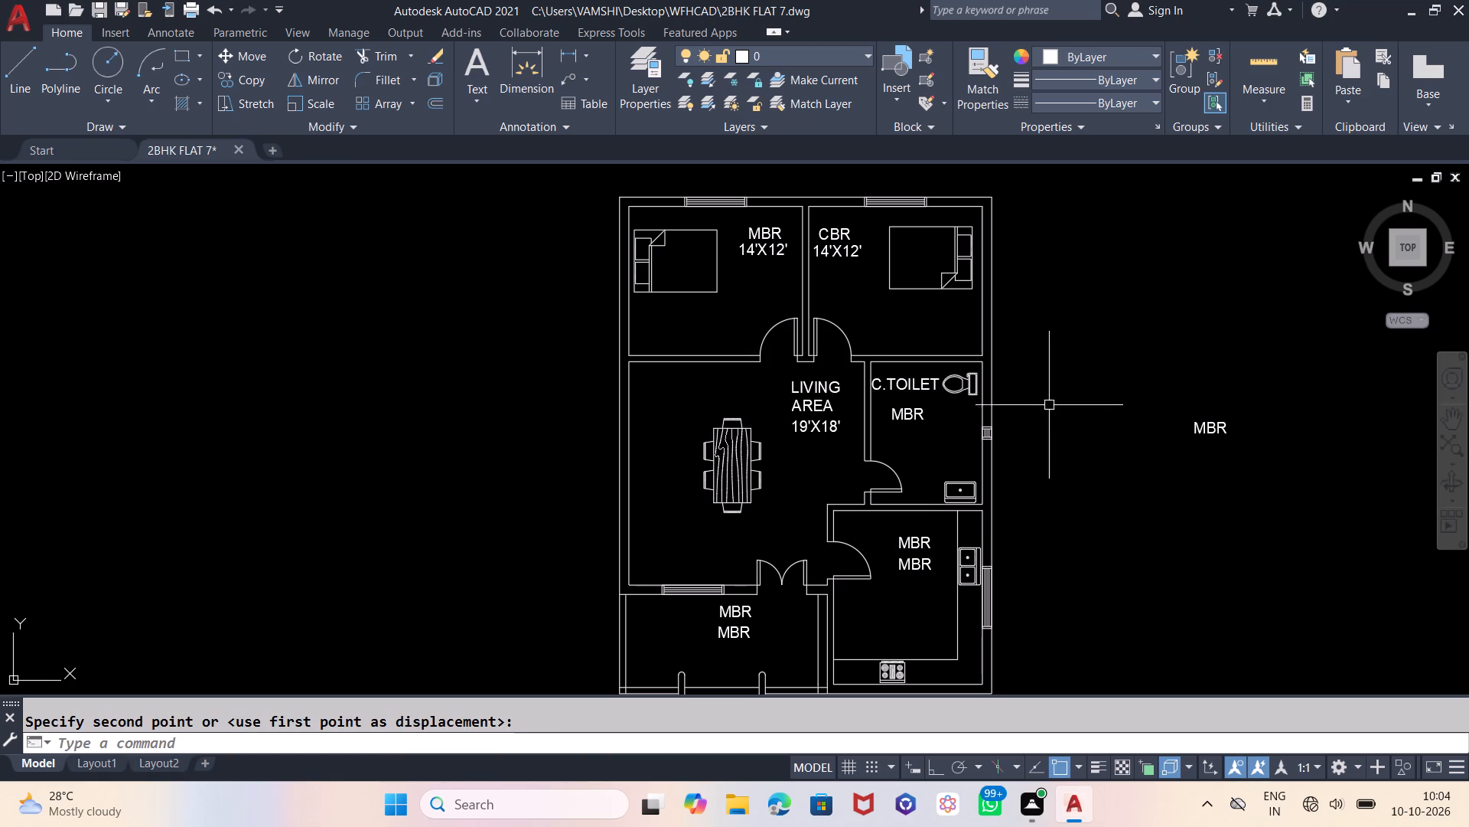
Scale the C.TOILET label down slightly so it fits between the left wall and the WC.
click(921, 387)
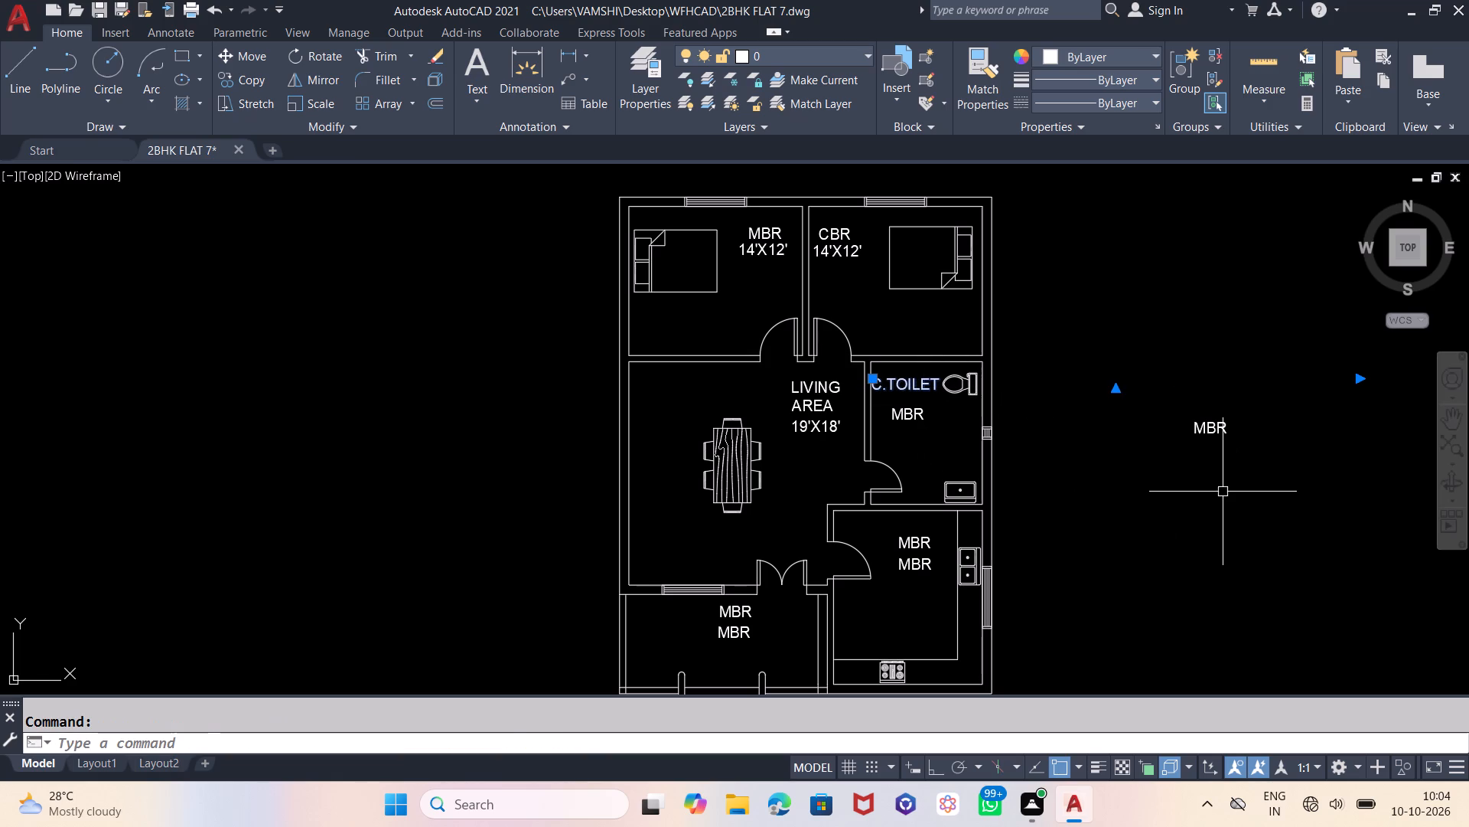
text(SC)
key(Return)
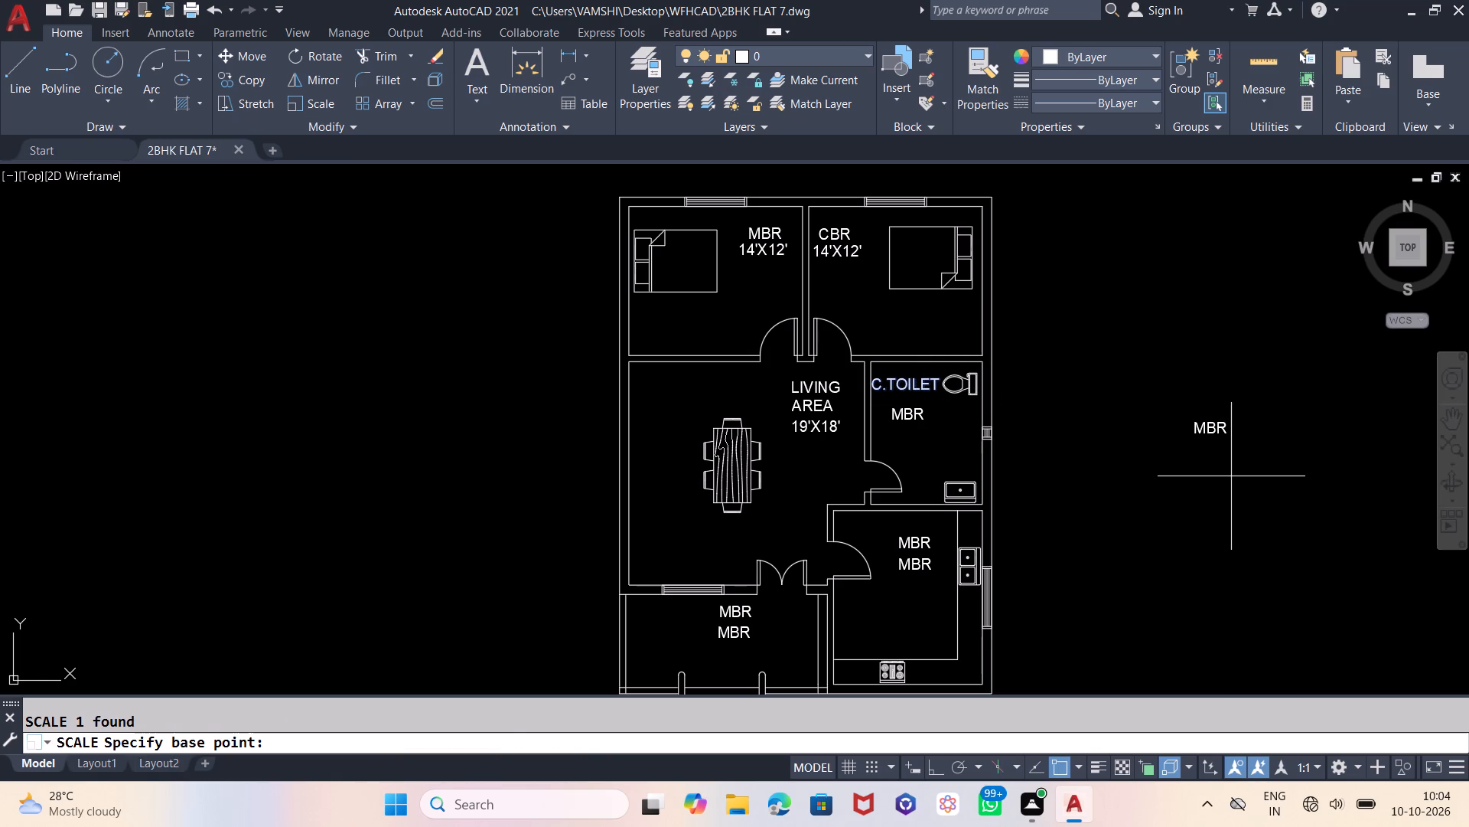
click(896, 394)
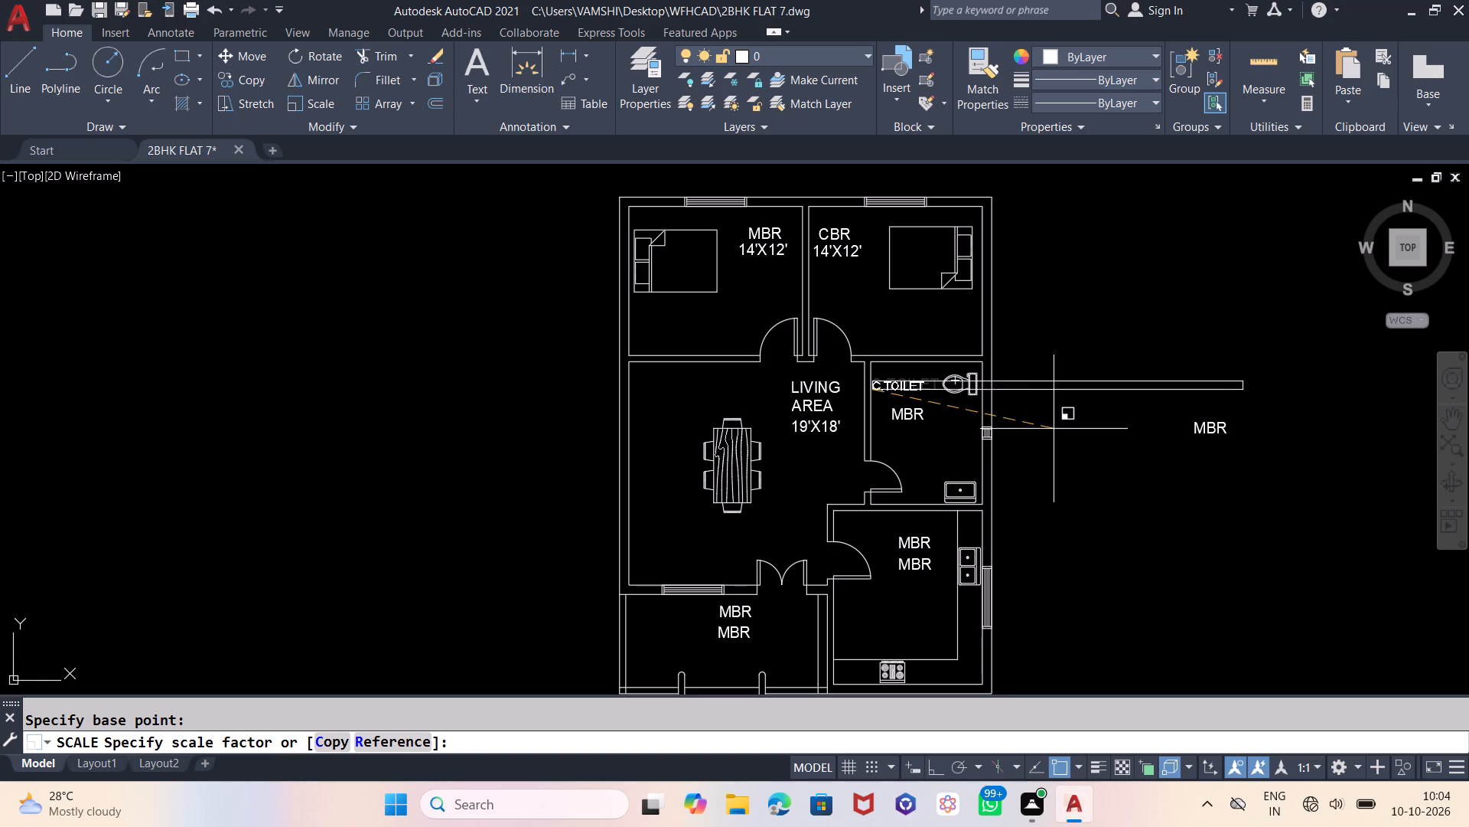
click(1054, 429)
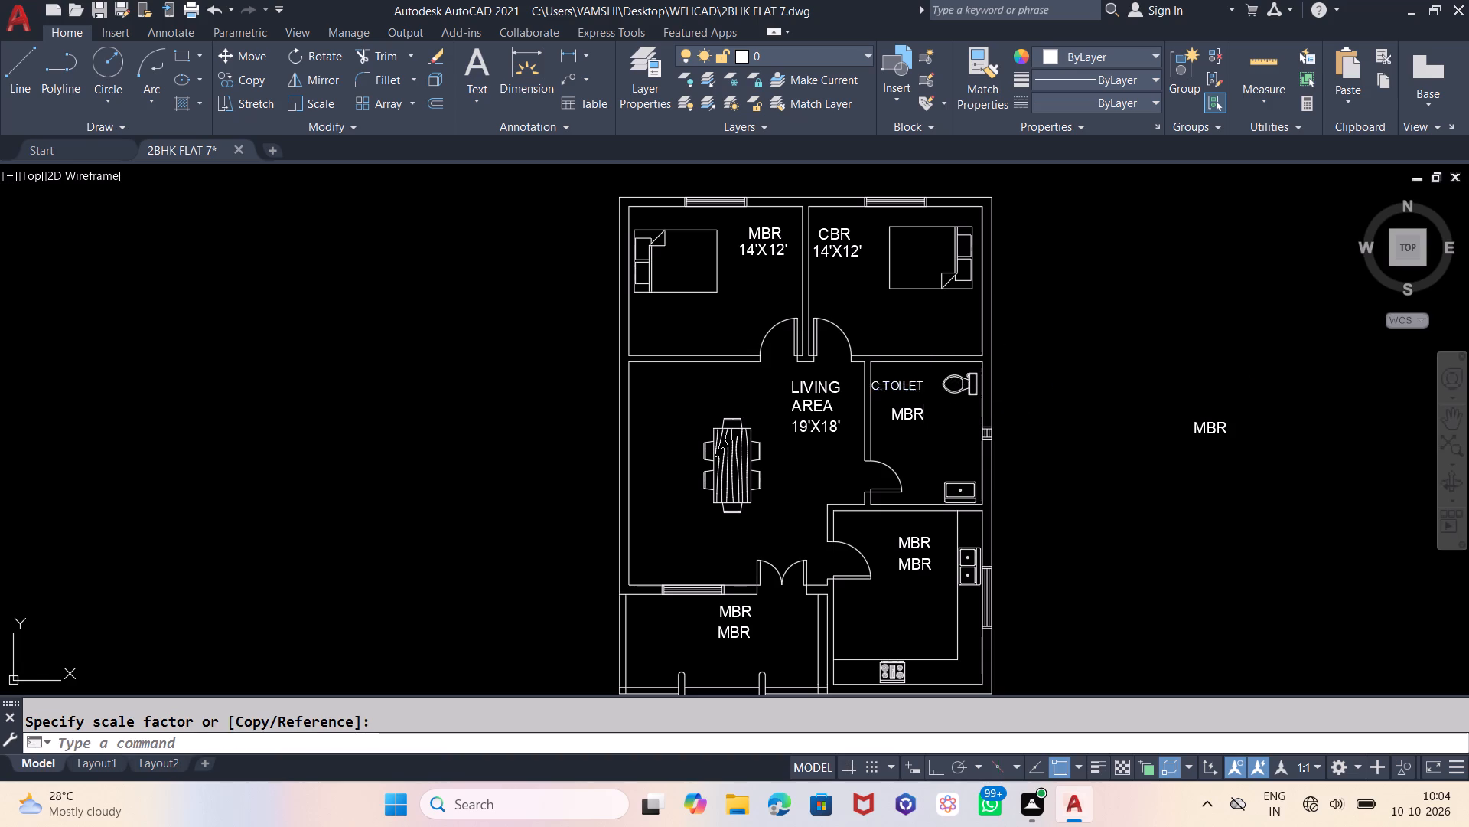
Move the reduced C.TOILET label slightly right, away from the toilet's left wall.
click(924, 385)
key(m)
key(Return)
click(1034, 406)
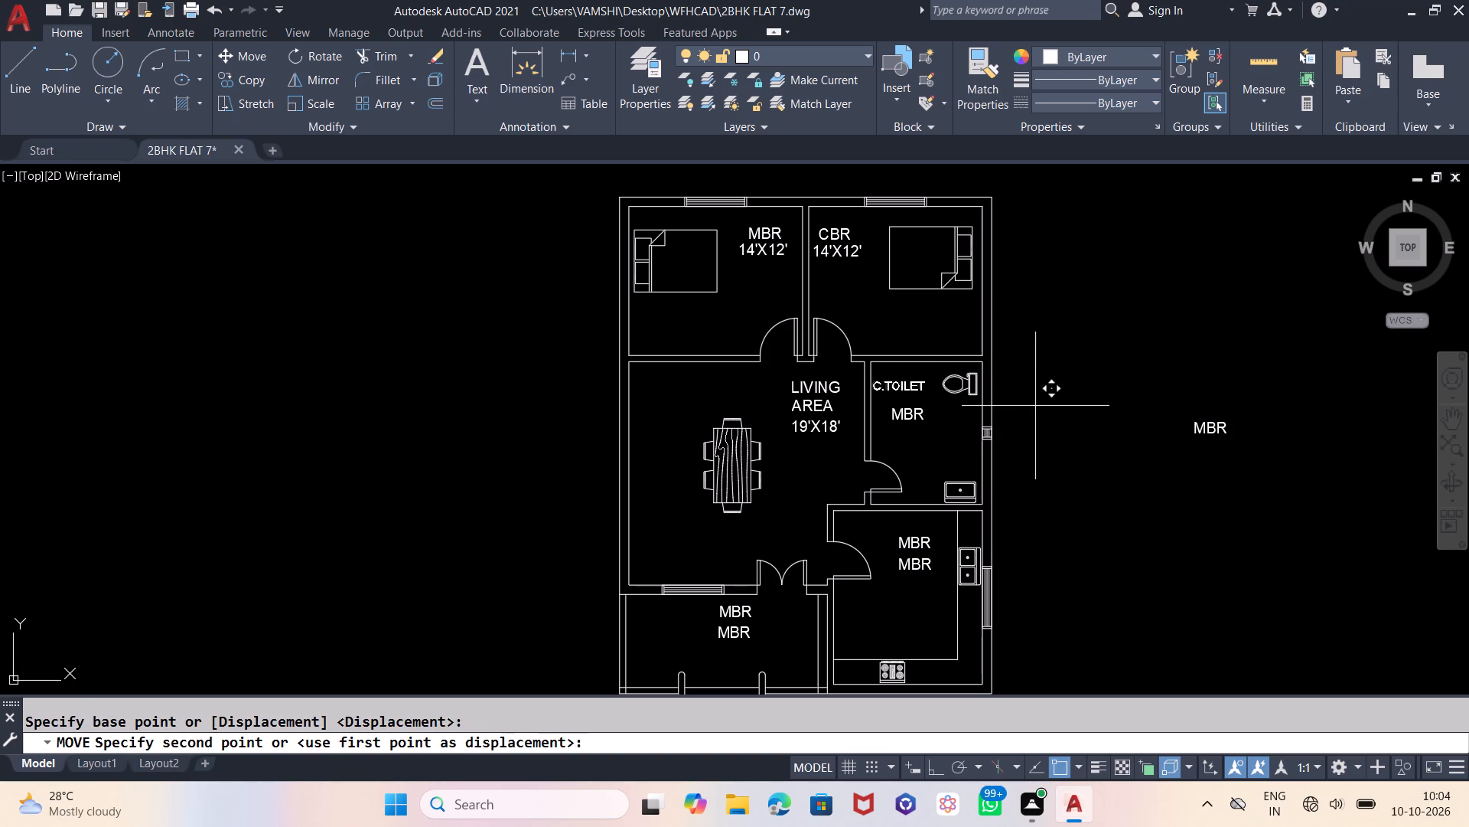
click(1043, 407)
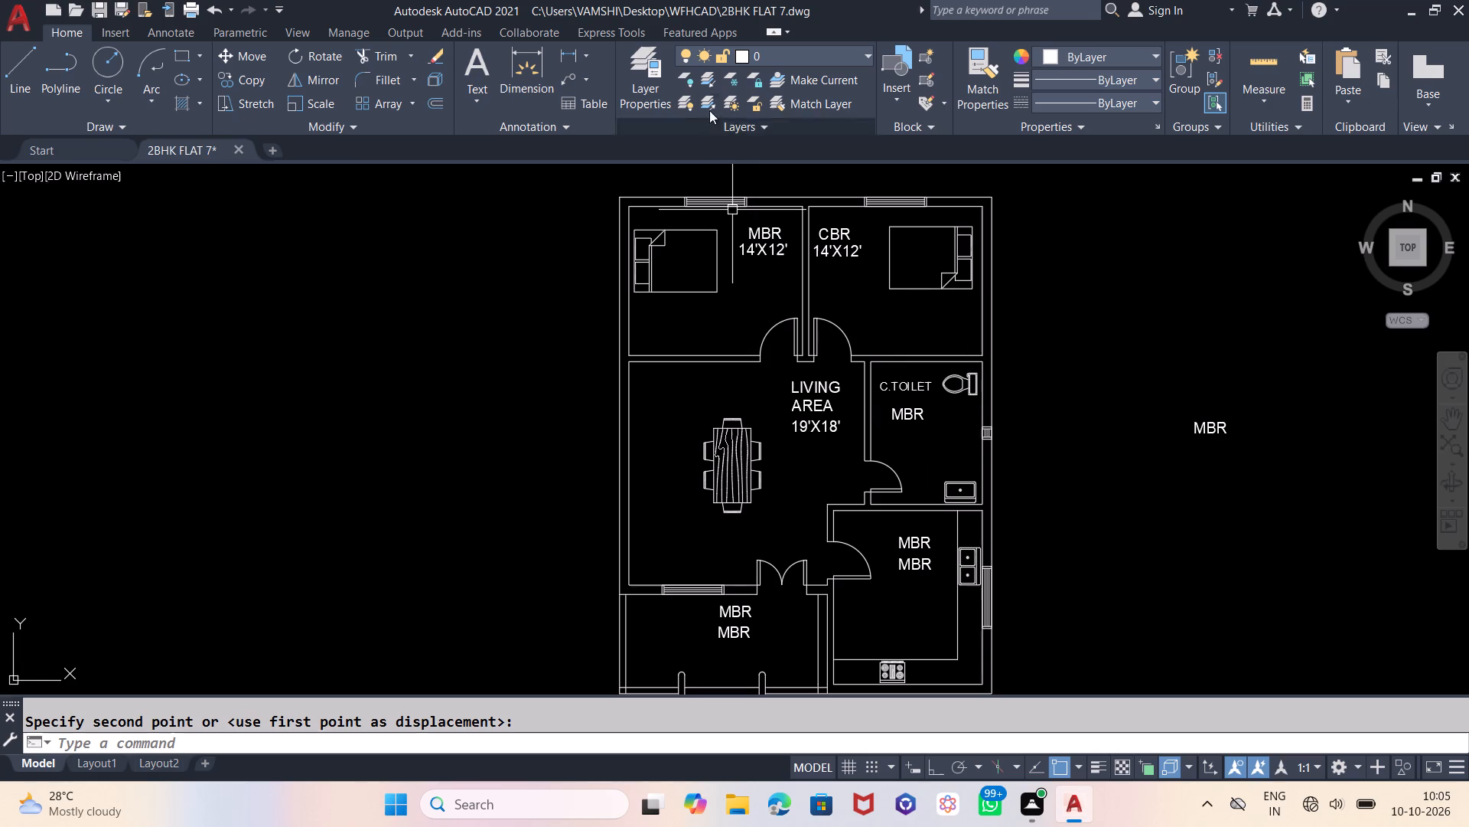
Dimension the toilet's inner width along its upper wall, with the dimension line just above the room.
click(536, 62)
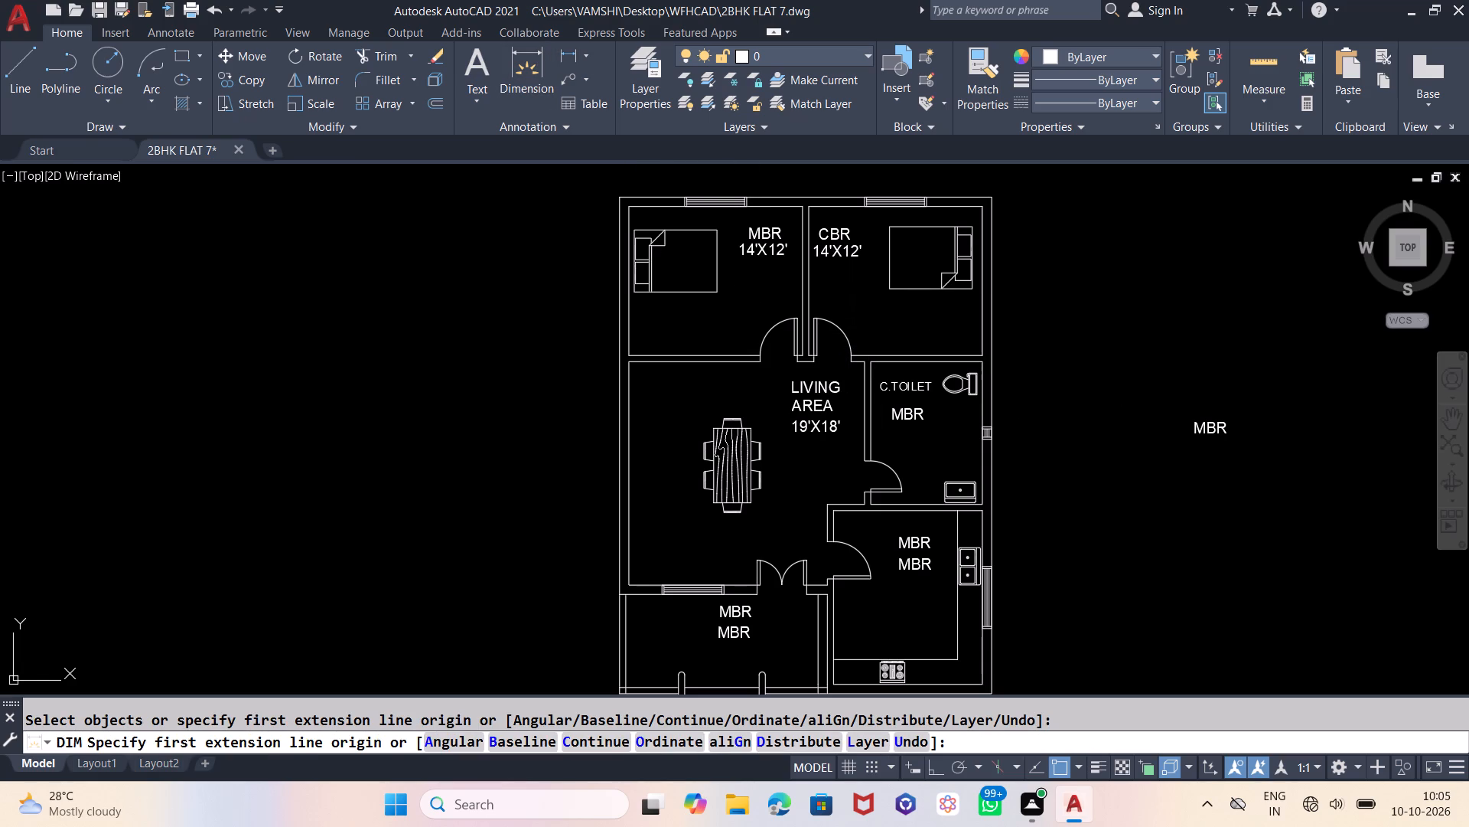
click(870, 361)
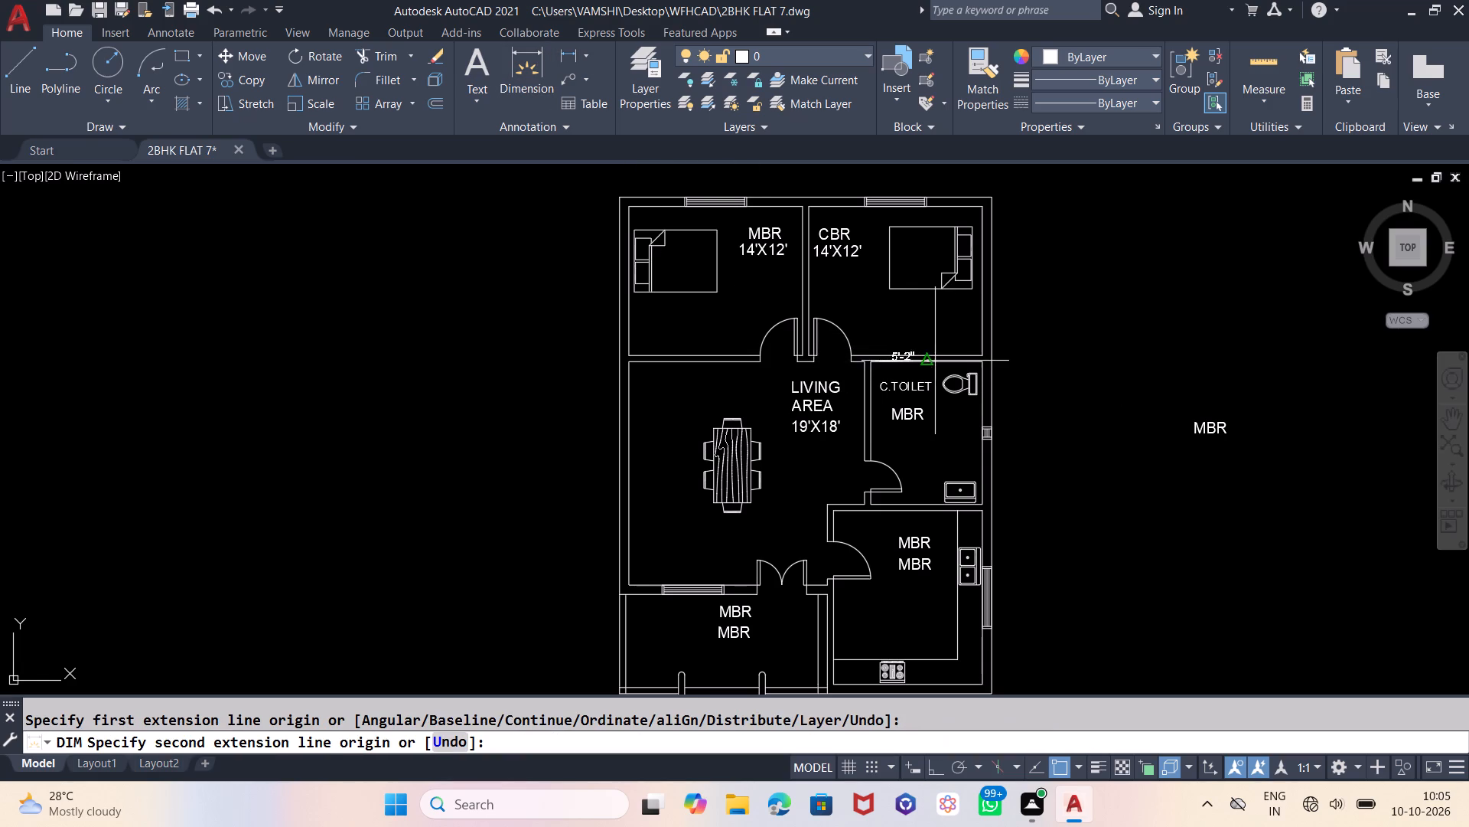
click(982, 362)
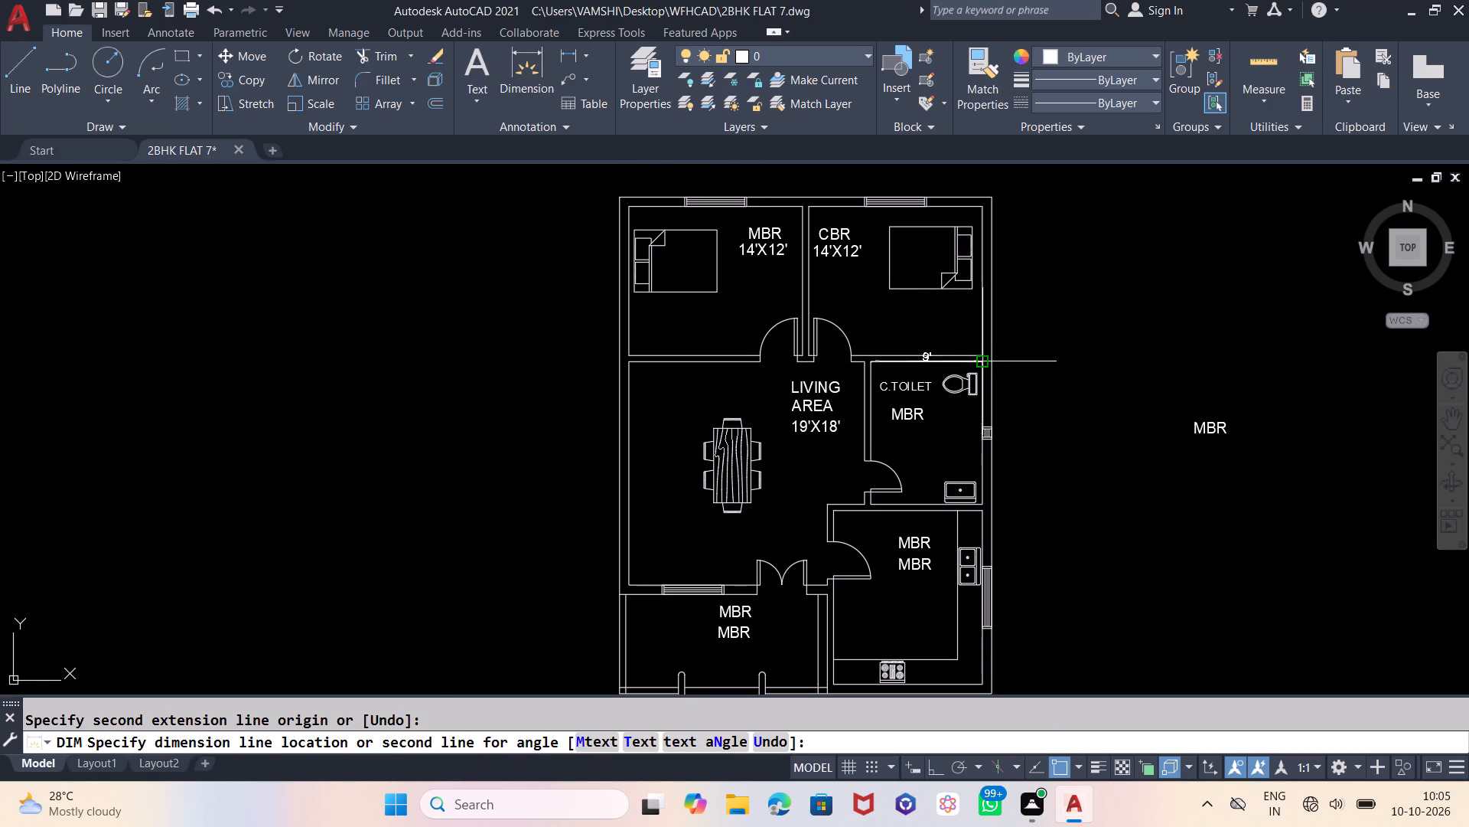
click(982, 339)
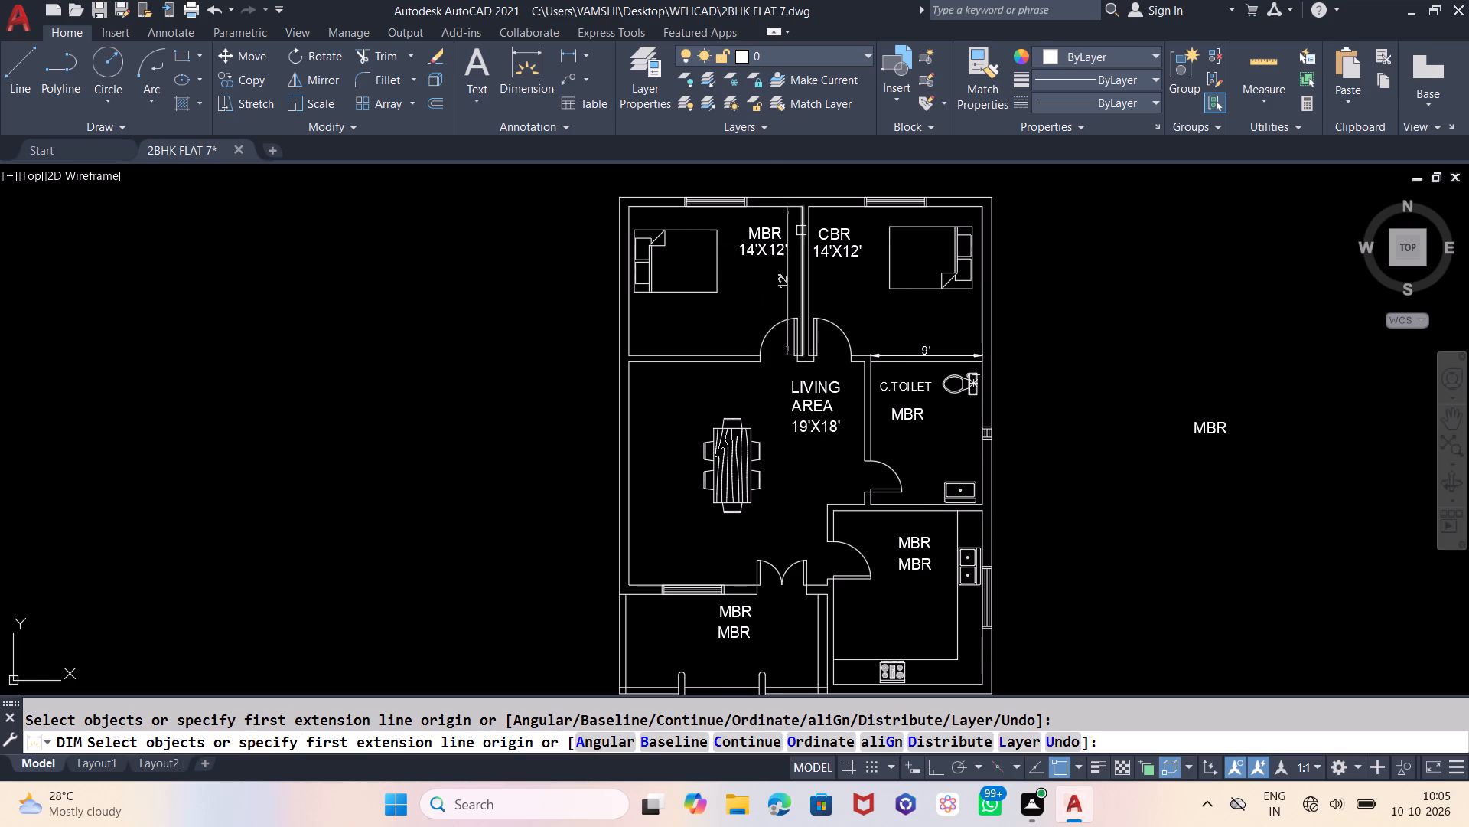
Dimension the toilet's inner length from upper to lower right corner, placing the dimension outside the right exterior wall.
scroll(962, 403, up, 3)
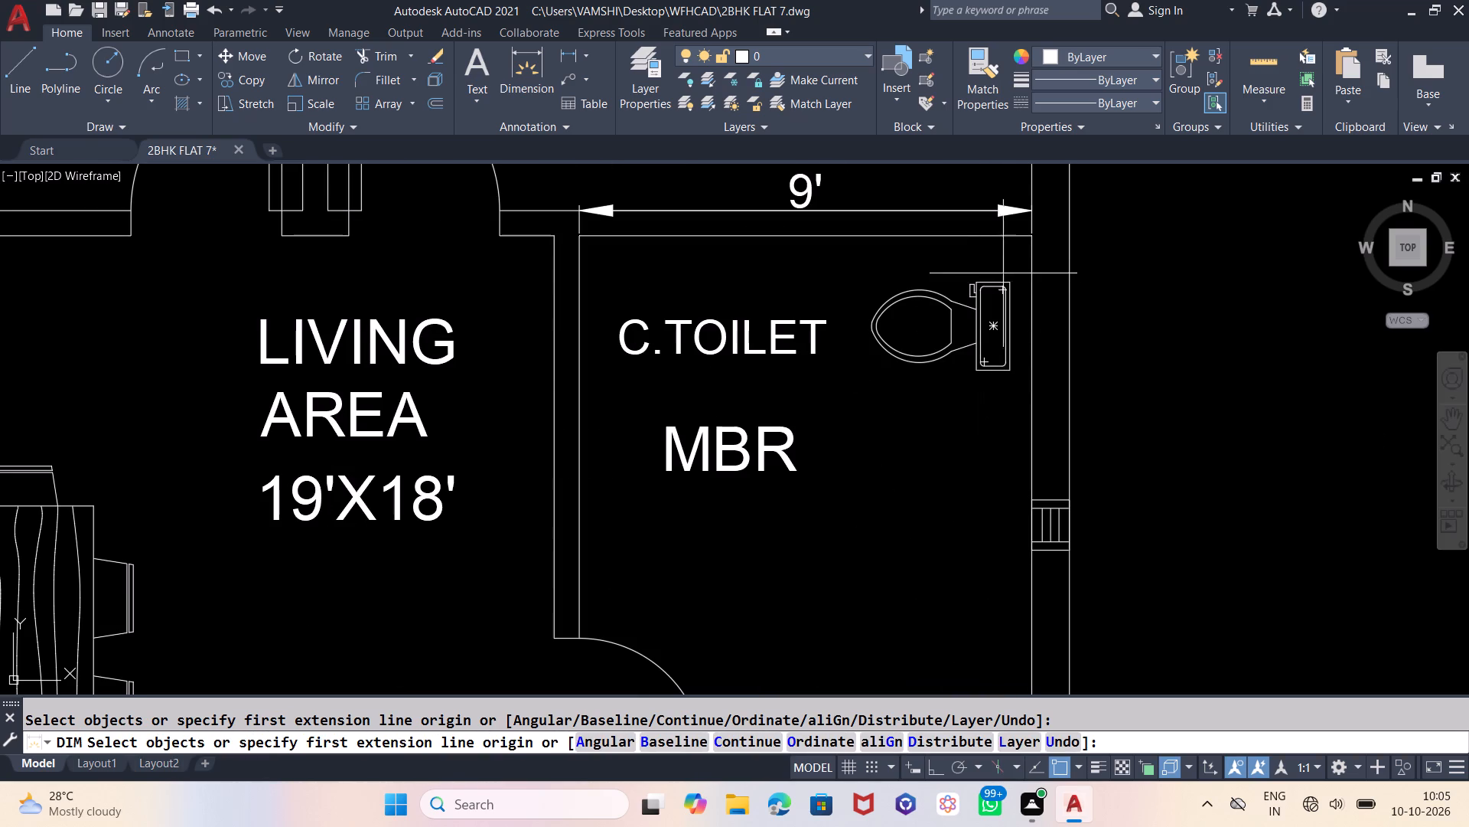
click(1032, 238)
scroll(1031, 226, down, 2)
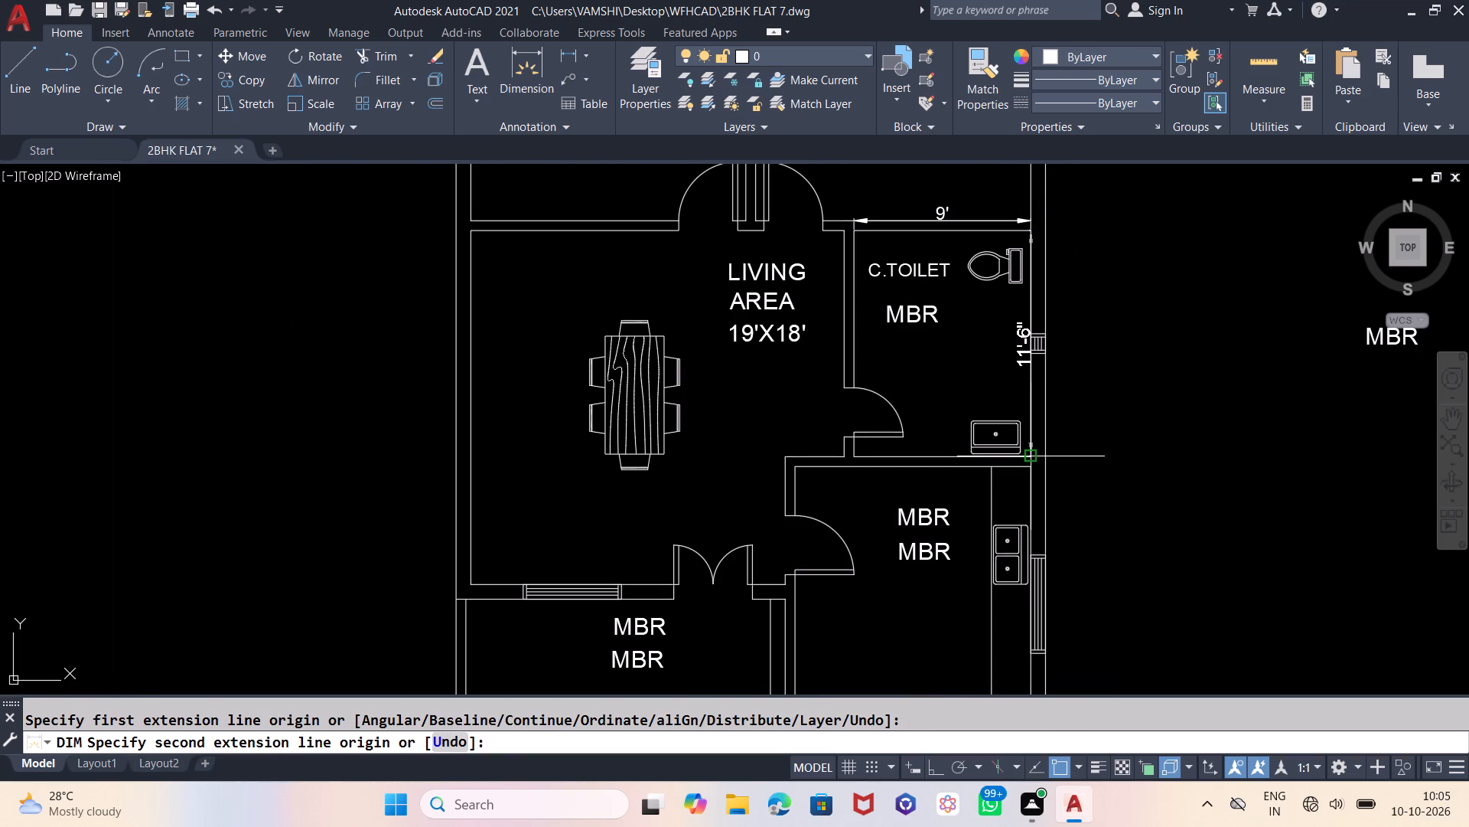
scroll(1030, 460, up, 3)
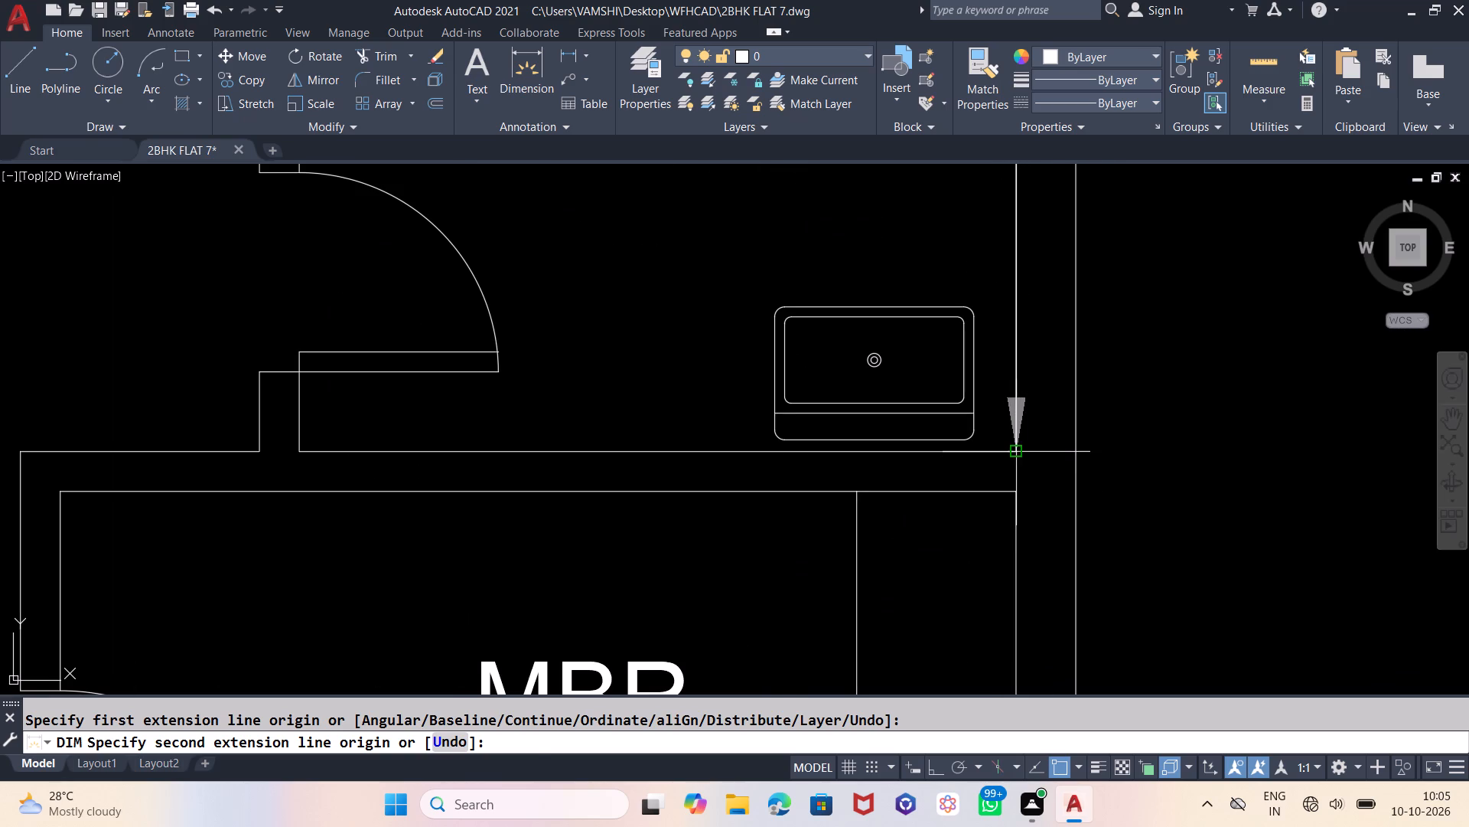
click(1013, 447)
scroll(1086, 465, down, 3)
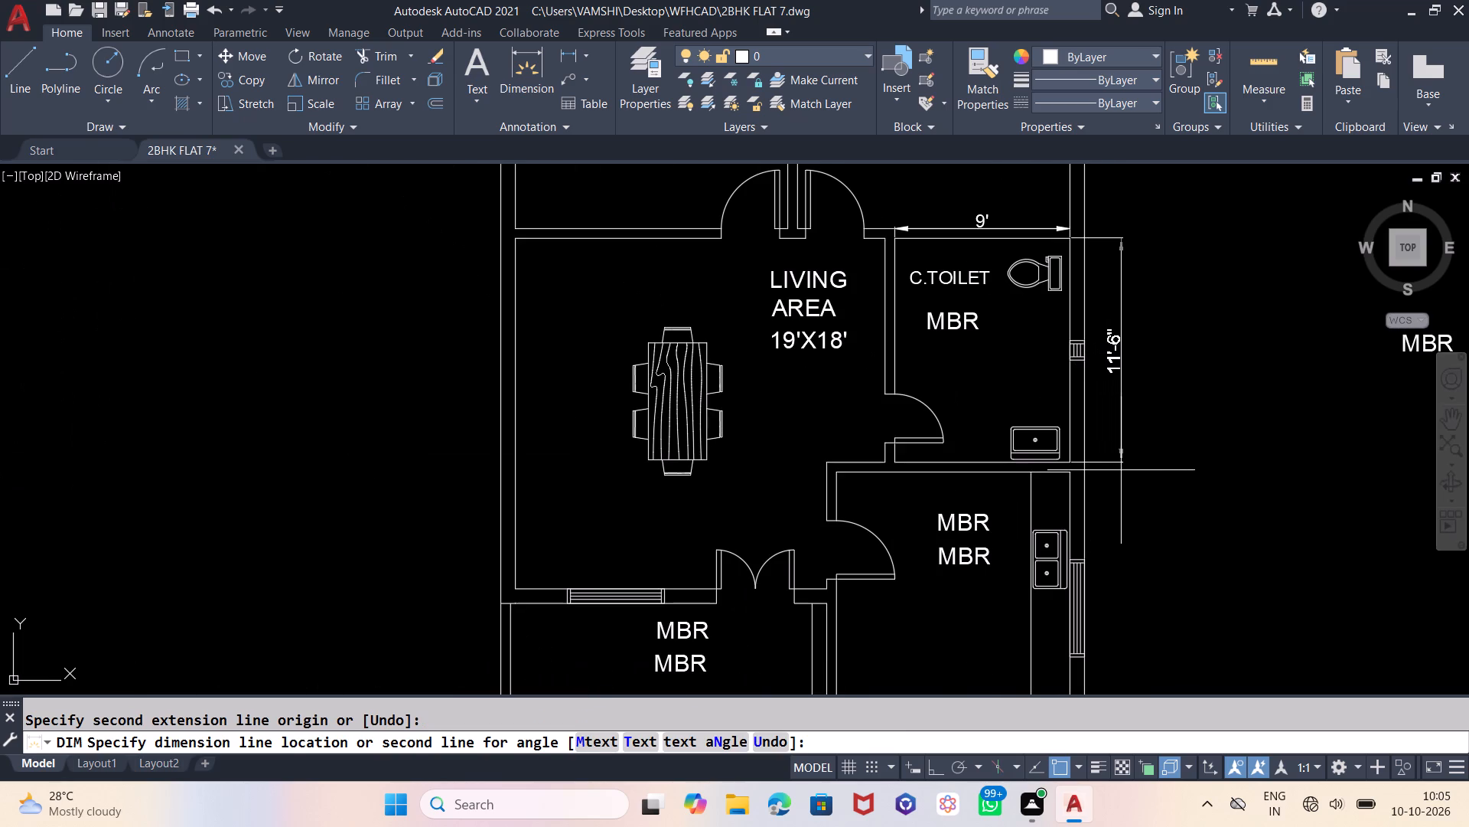
click(1122, 470)
key(Escape)
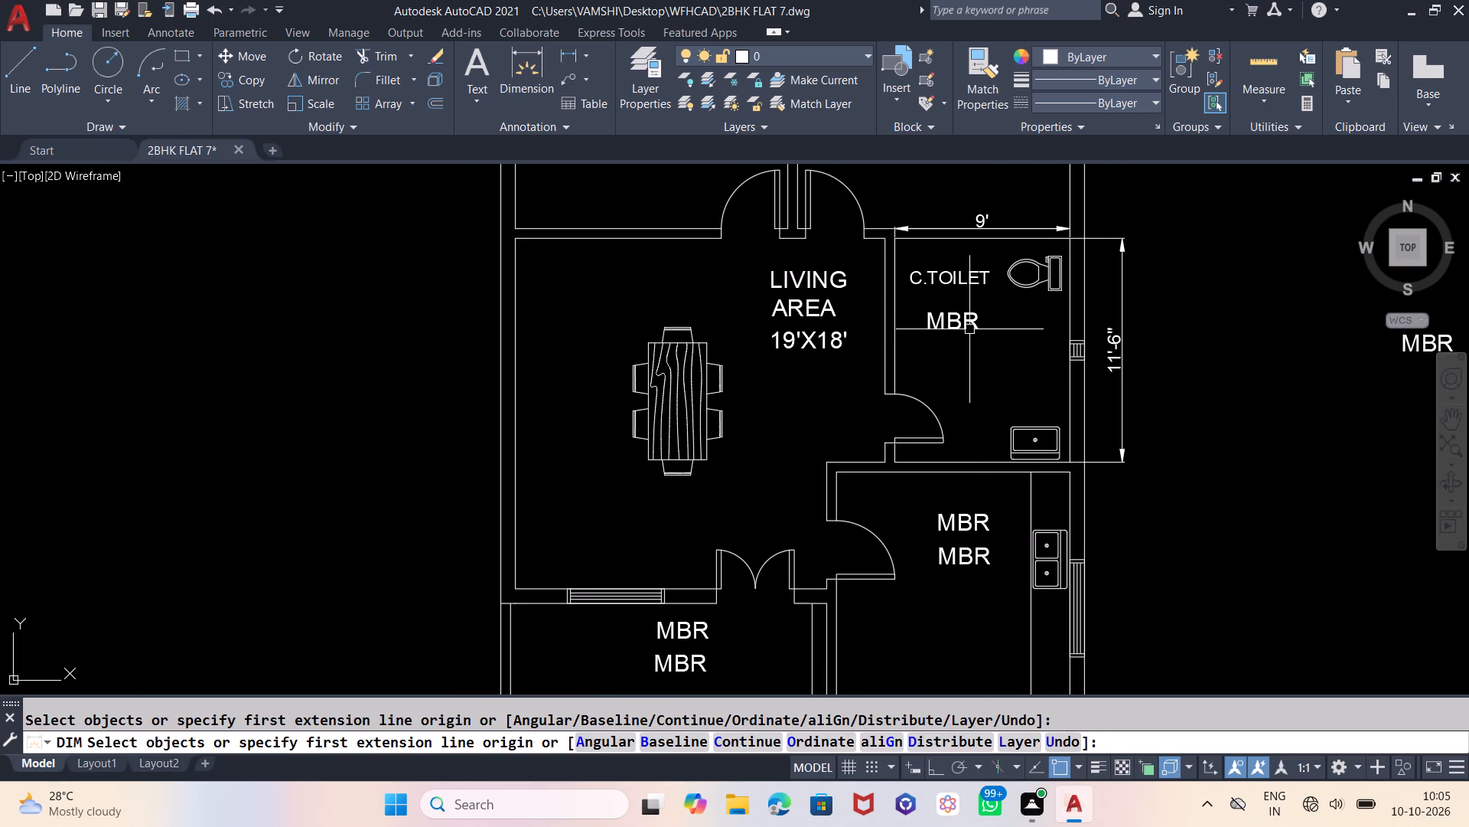
Change the MBR label below C.TOILET to the room size 9'X11'6".
double_click(975, 319)
key(BackSpace)
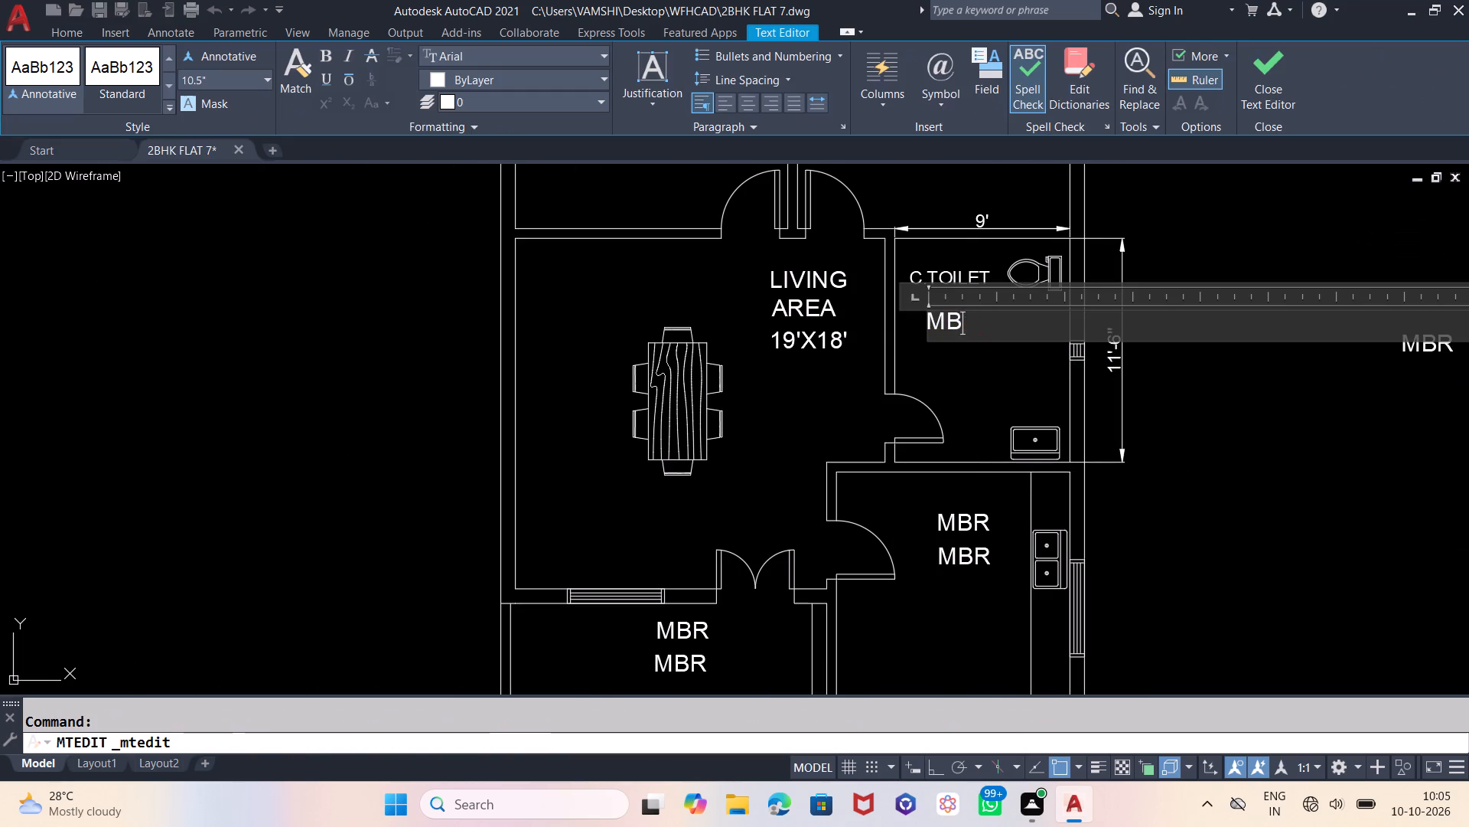
key(BackSpace)
key(BackSpace)
key(BackSpace)
text(9'X11'6")
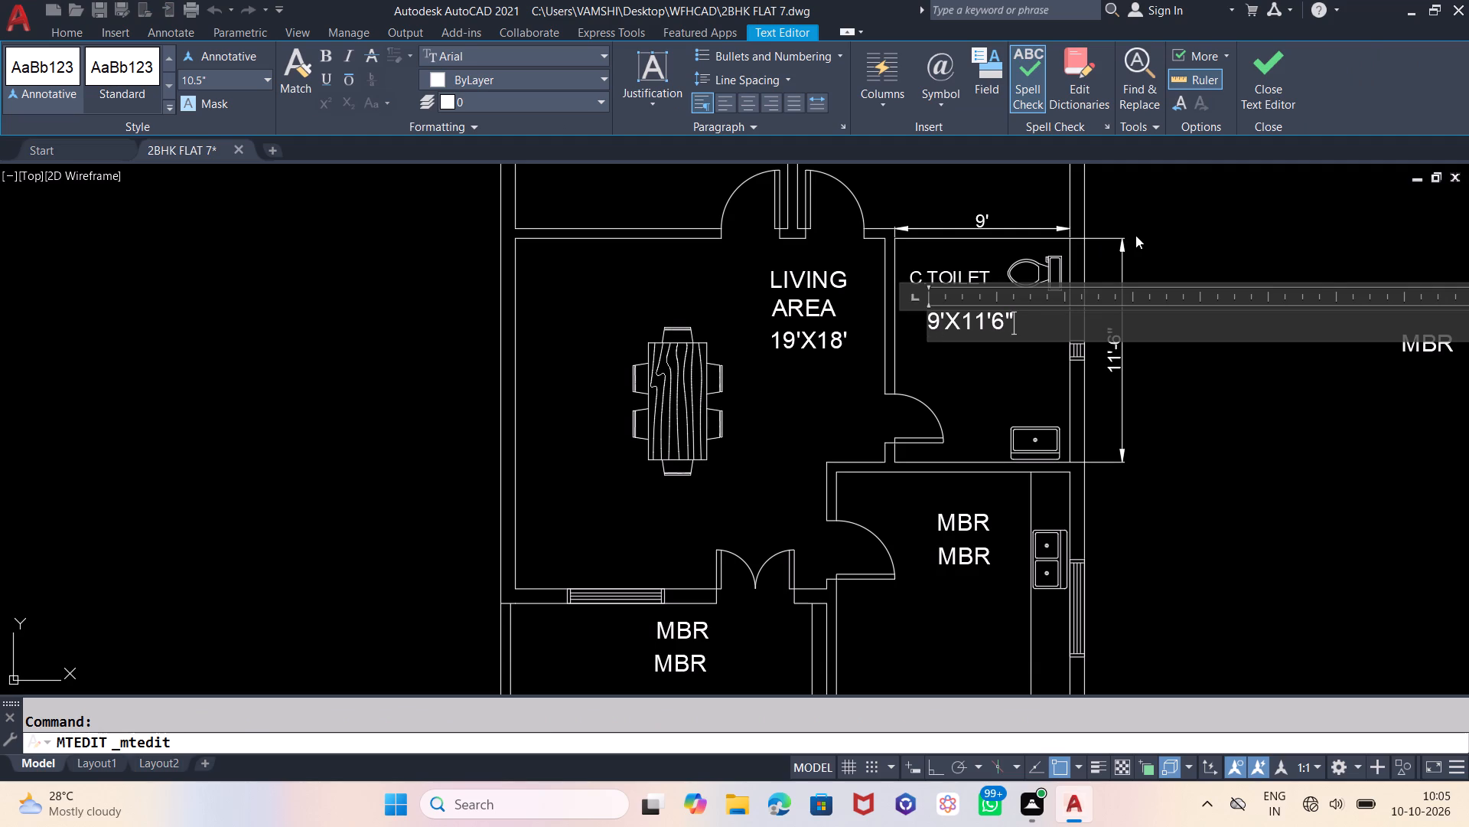
click(1140, 244)
Move the 9'X11'6" label up and left so it sits directly beneath C.TOILET.
click(972, 322)
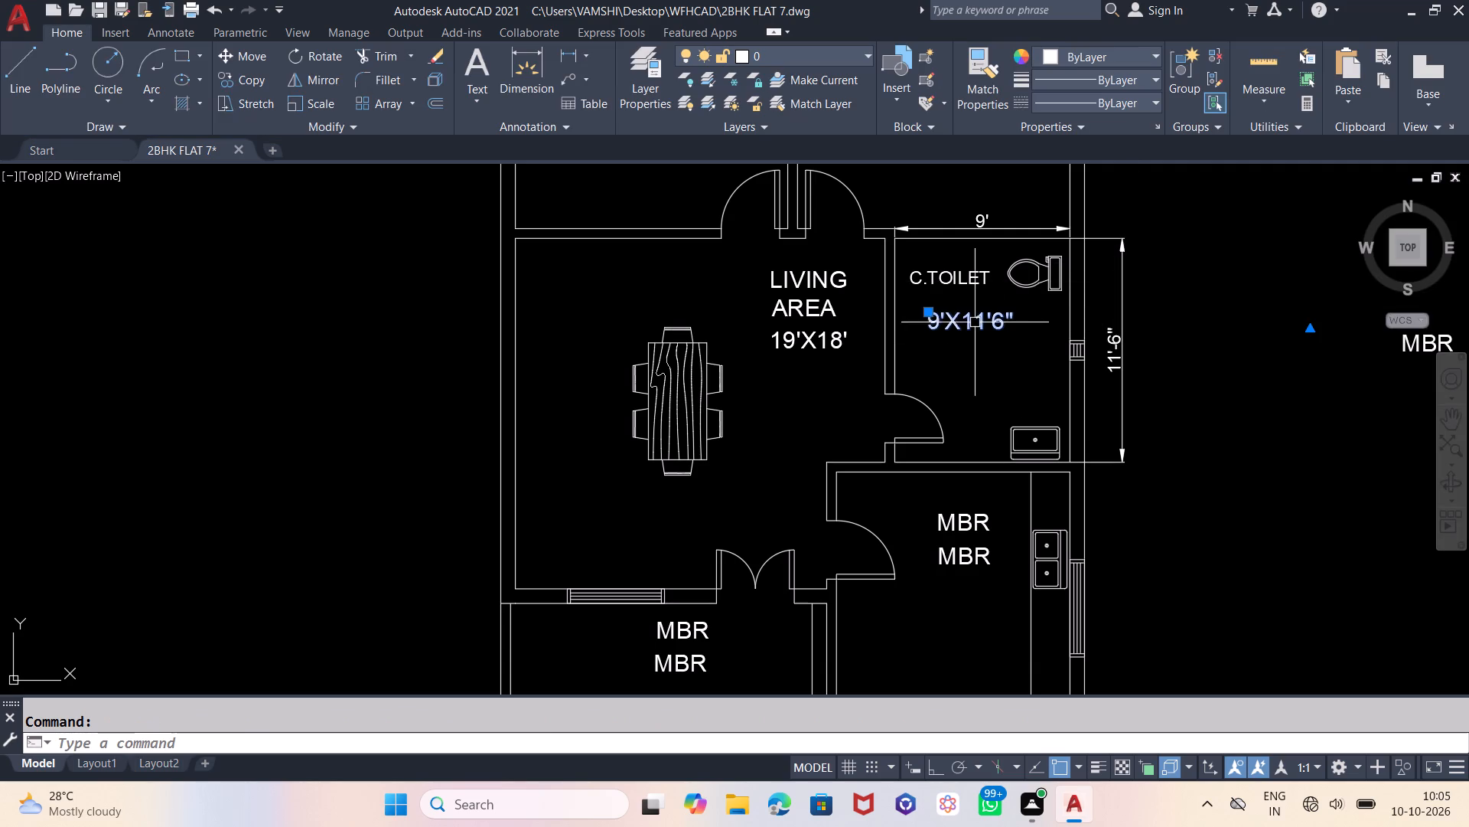
key(m)
key(Return)
click(1200, 305)
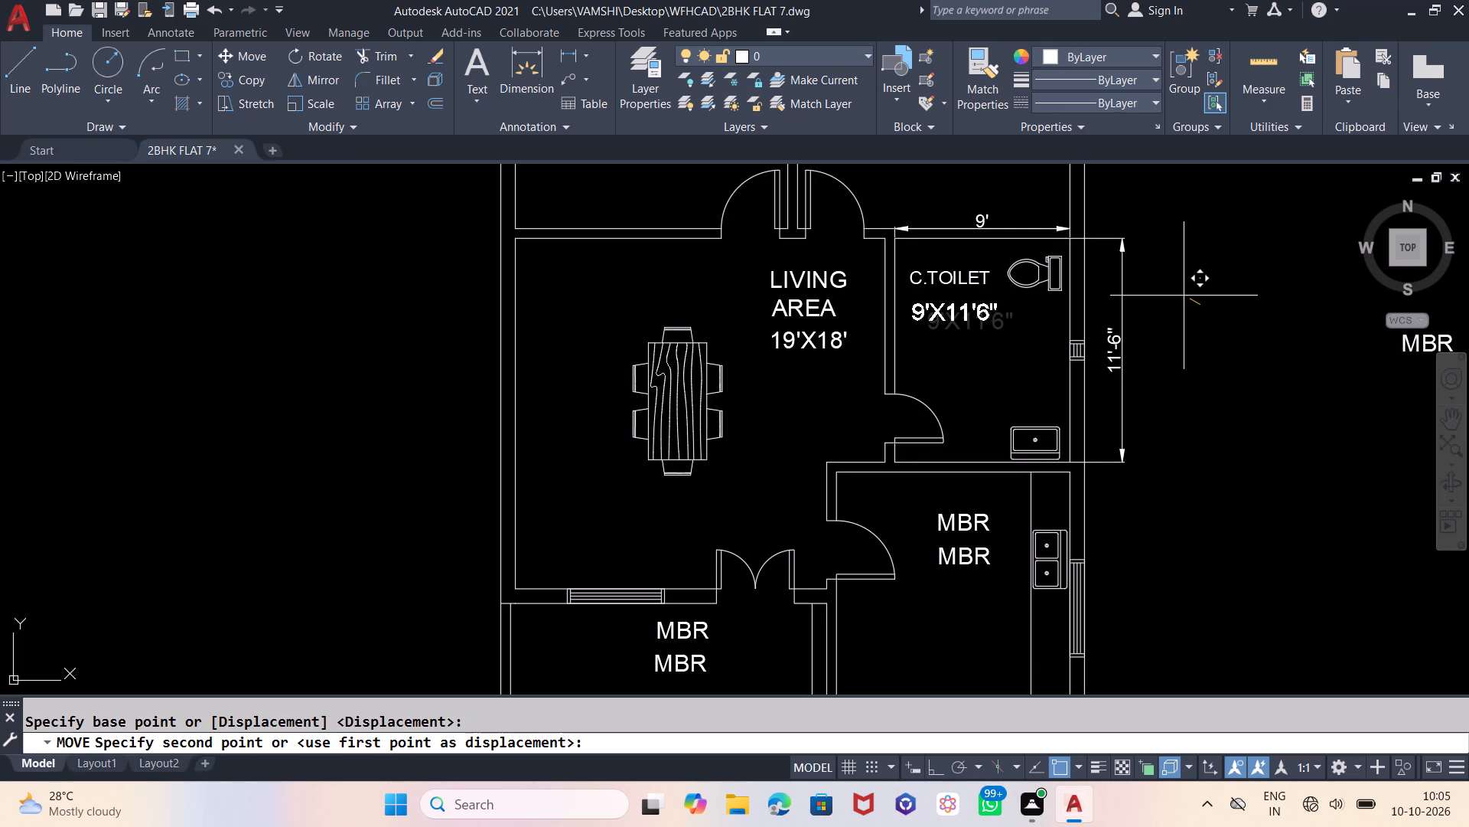
click(1183, 296)
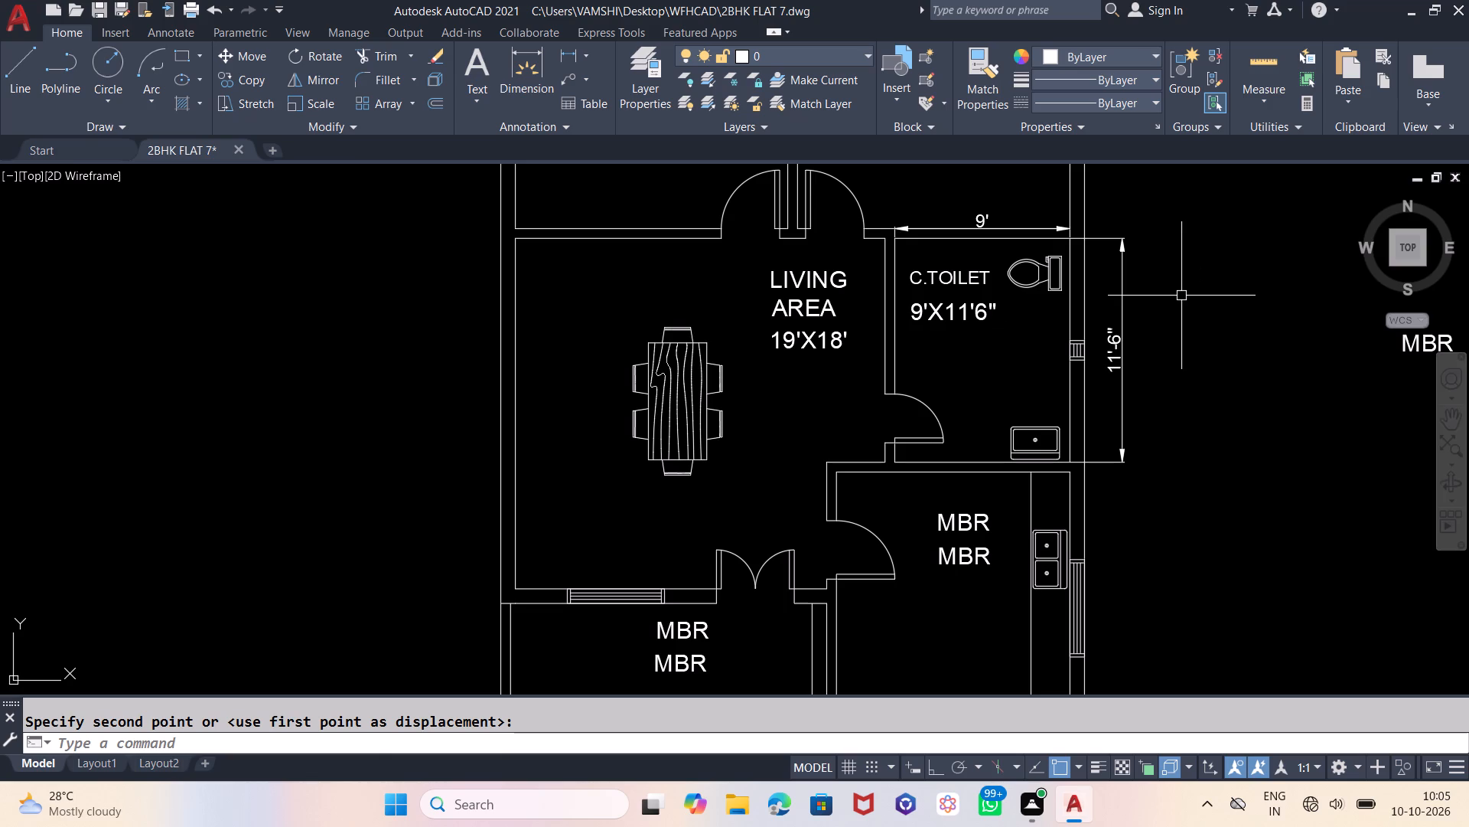
Delete the toilet's width and length dimensions.
click(1119, 348)
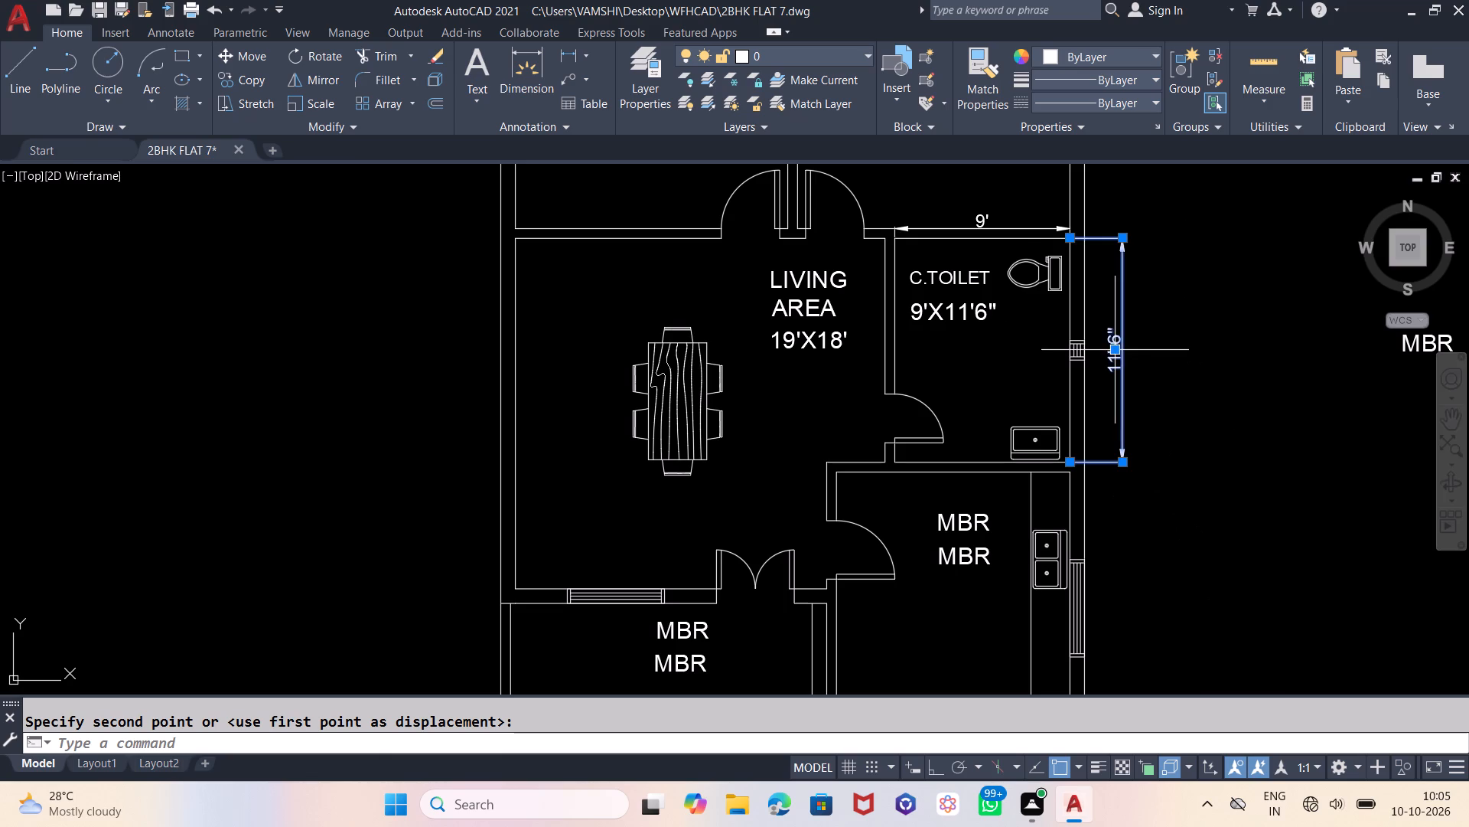
click(980, 214)
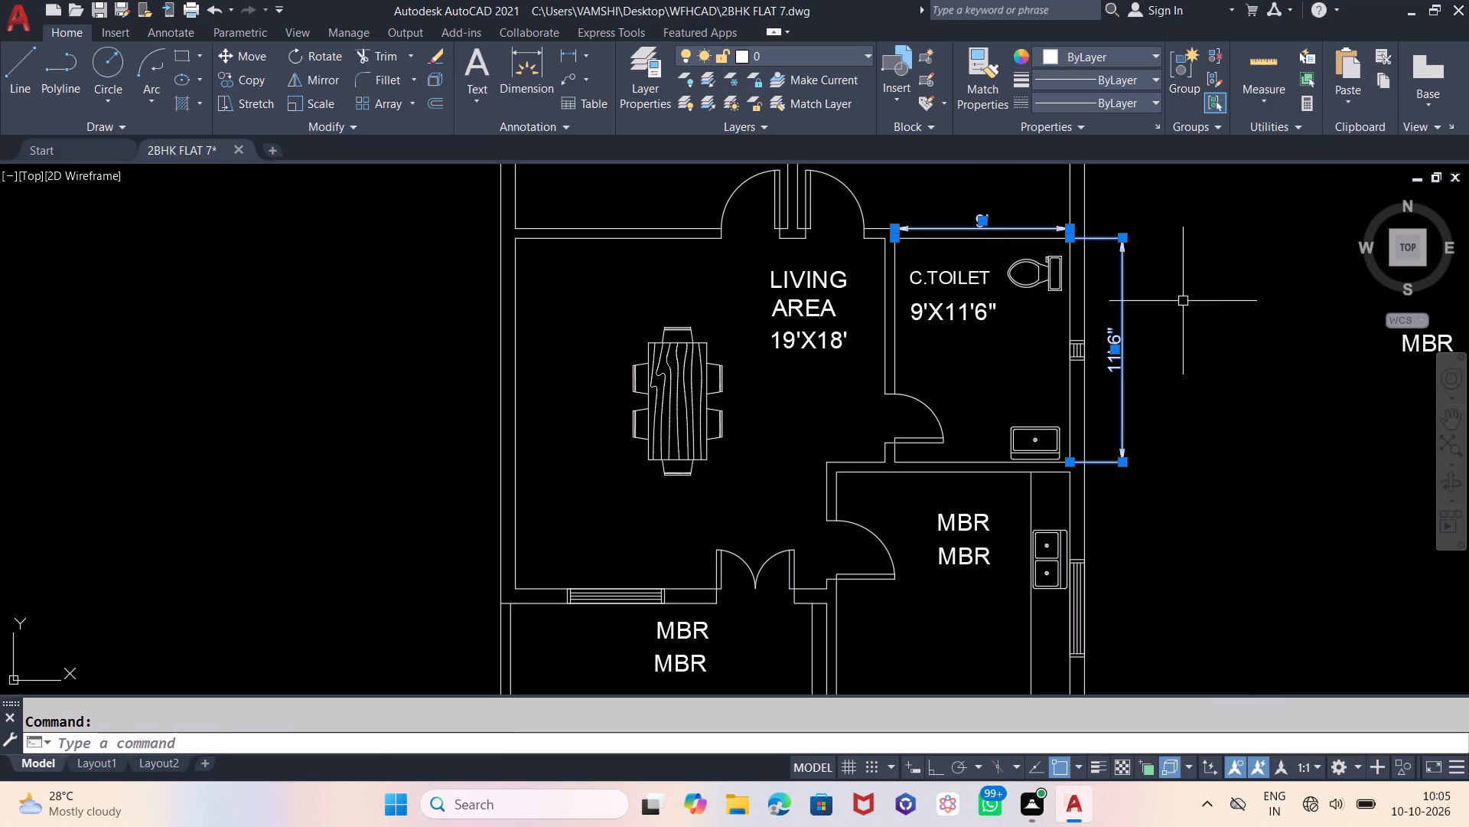
key(Delete)
scroll(1168, 303, down, 2)
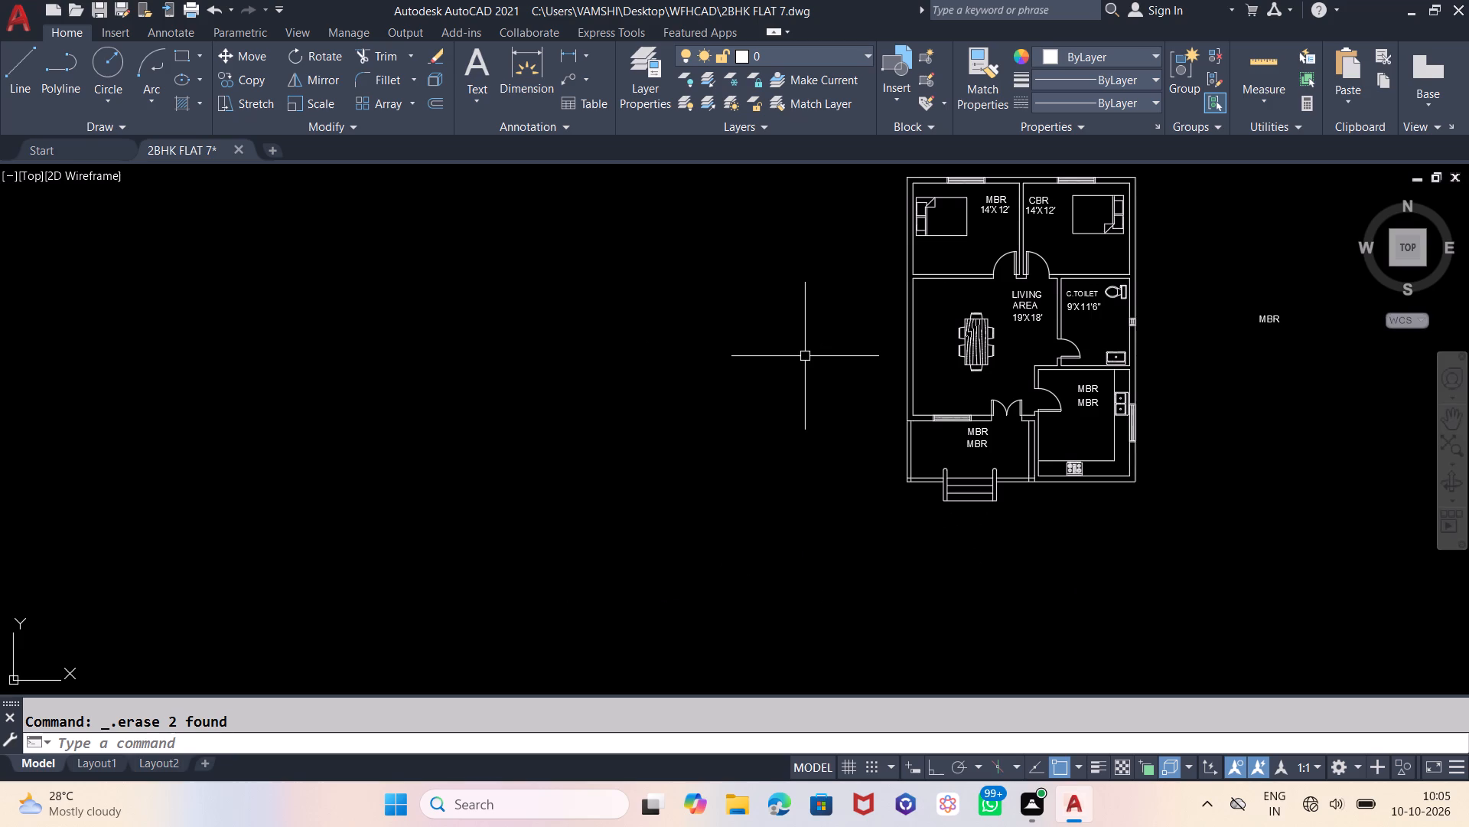
Delete the spare MBR label standing outside the plan, beside the toilet's exterior wall.
click(1264, 327)
key(Delete)
Dimension the kitchen's inner width from its upper left to upper right corner, placing the dimension along the upper wall.
key(z)
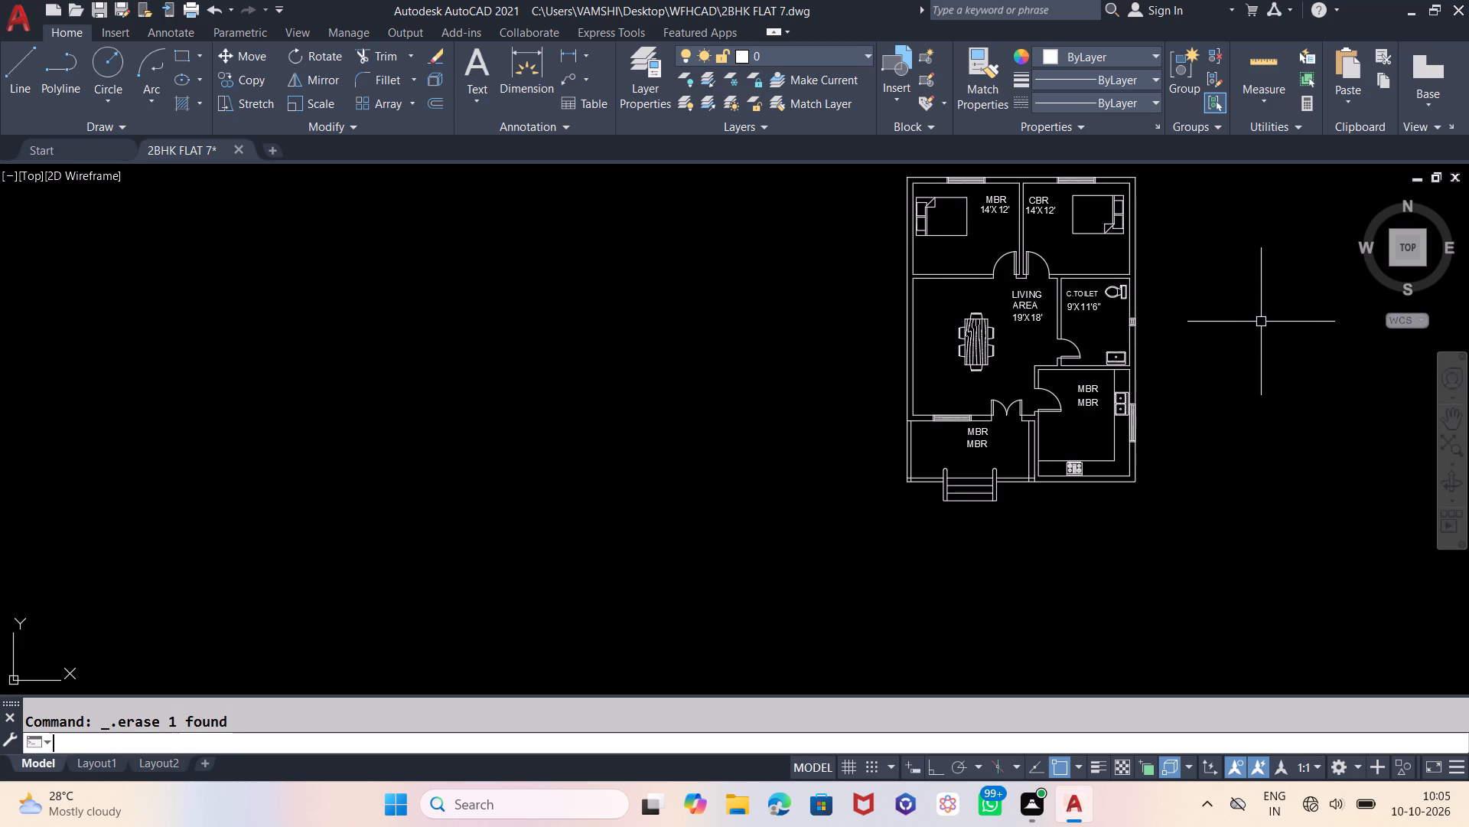
key(Return)
key(e)
key(Return)
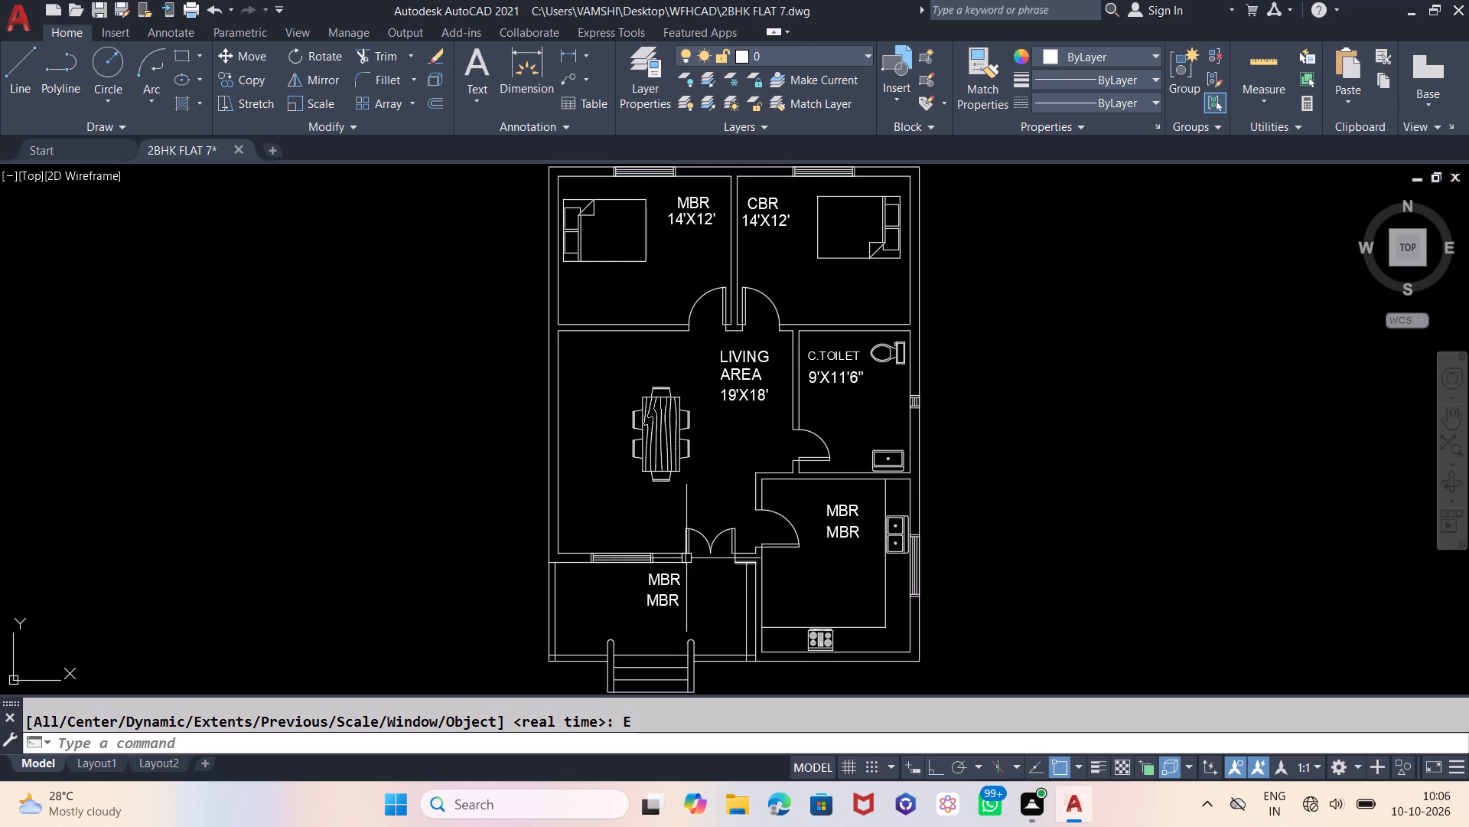
click(523, 77)
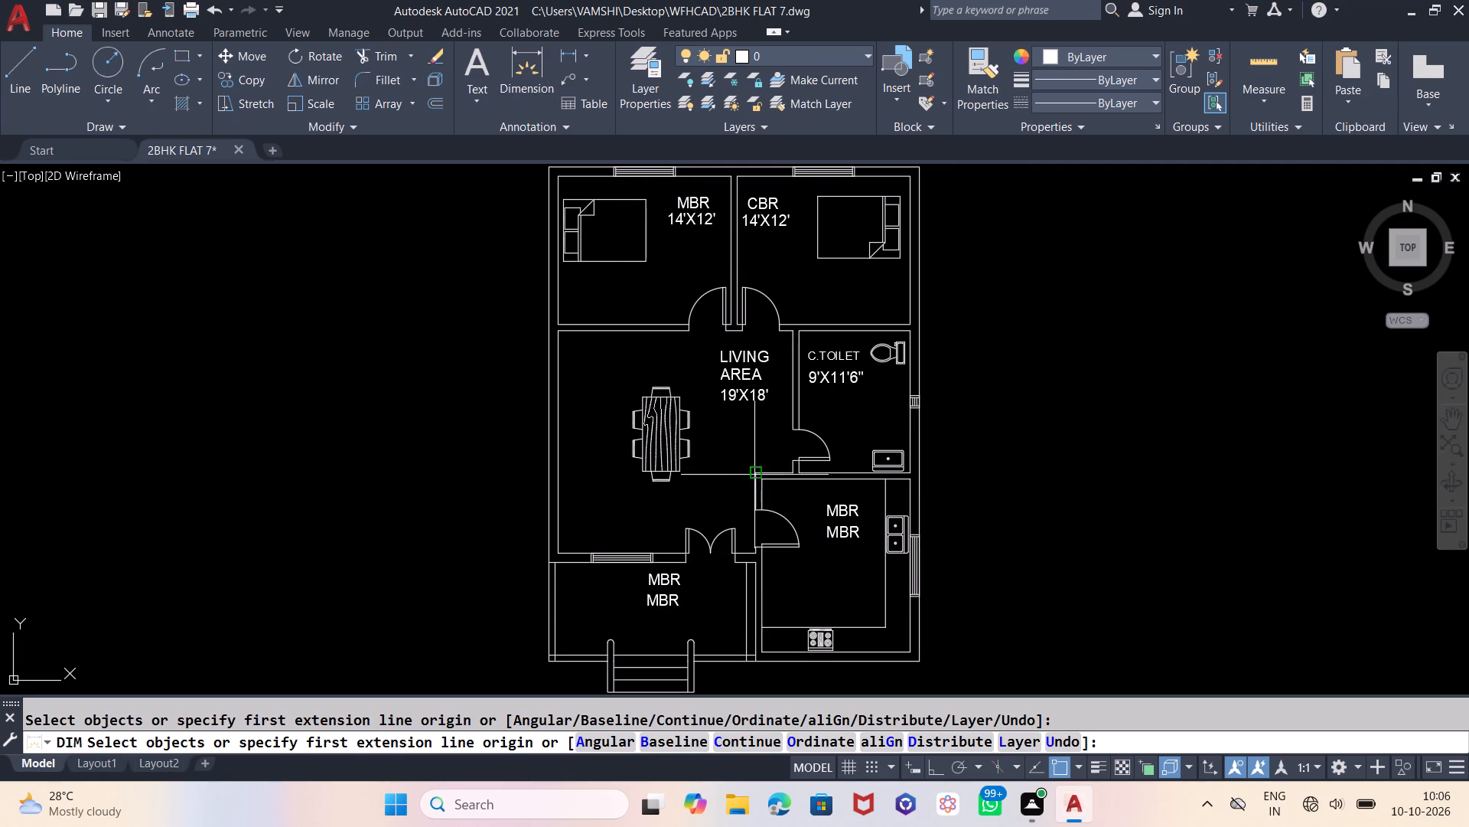
click(761, 483)
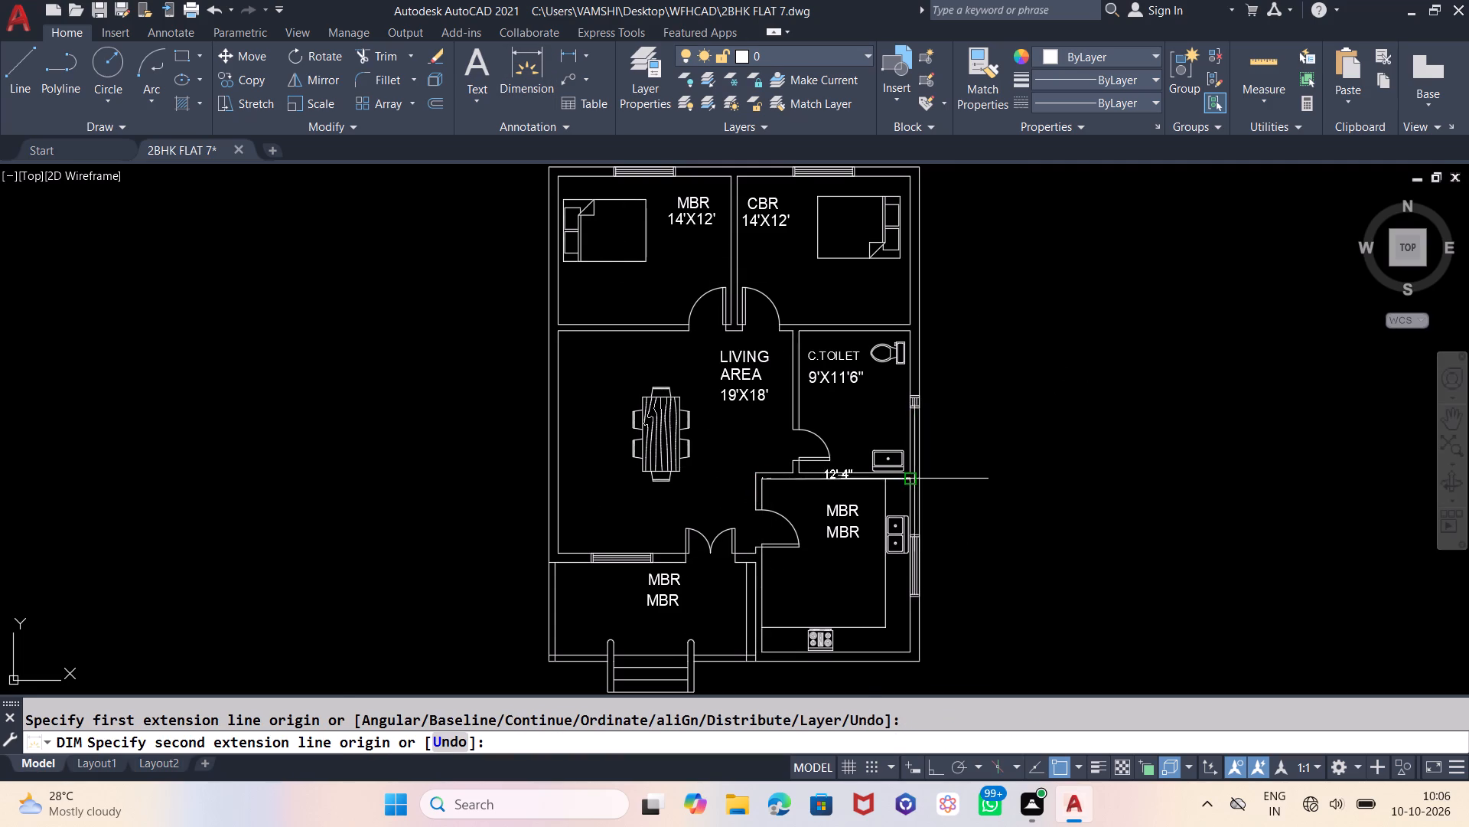
scroll(910, 482, up, 3)
click(902, 479)
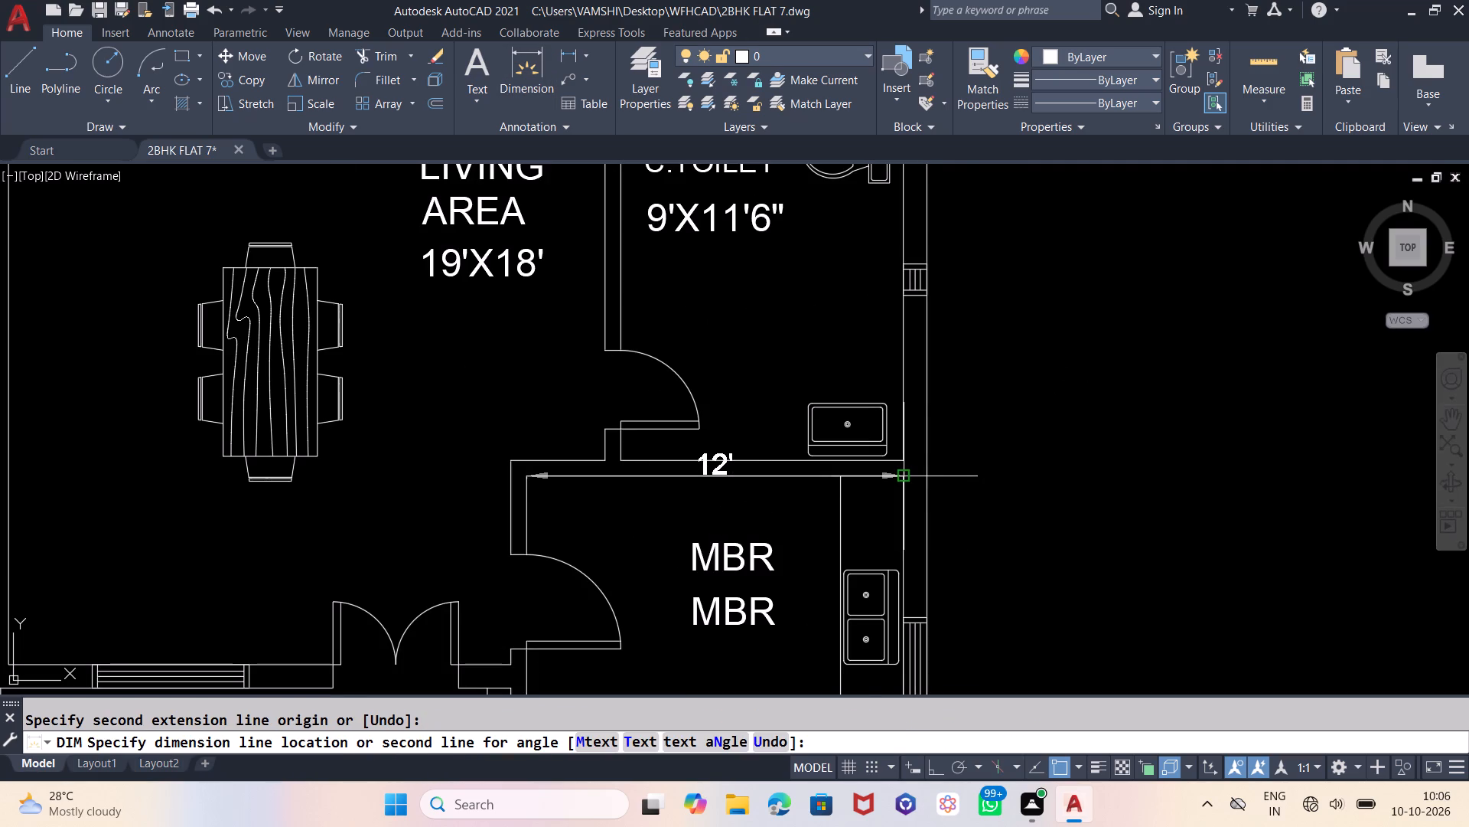
click(902, 499)
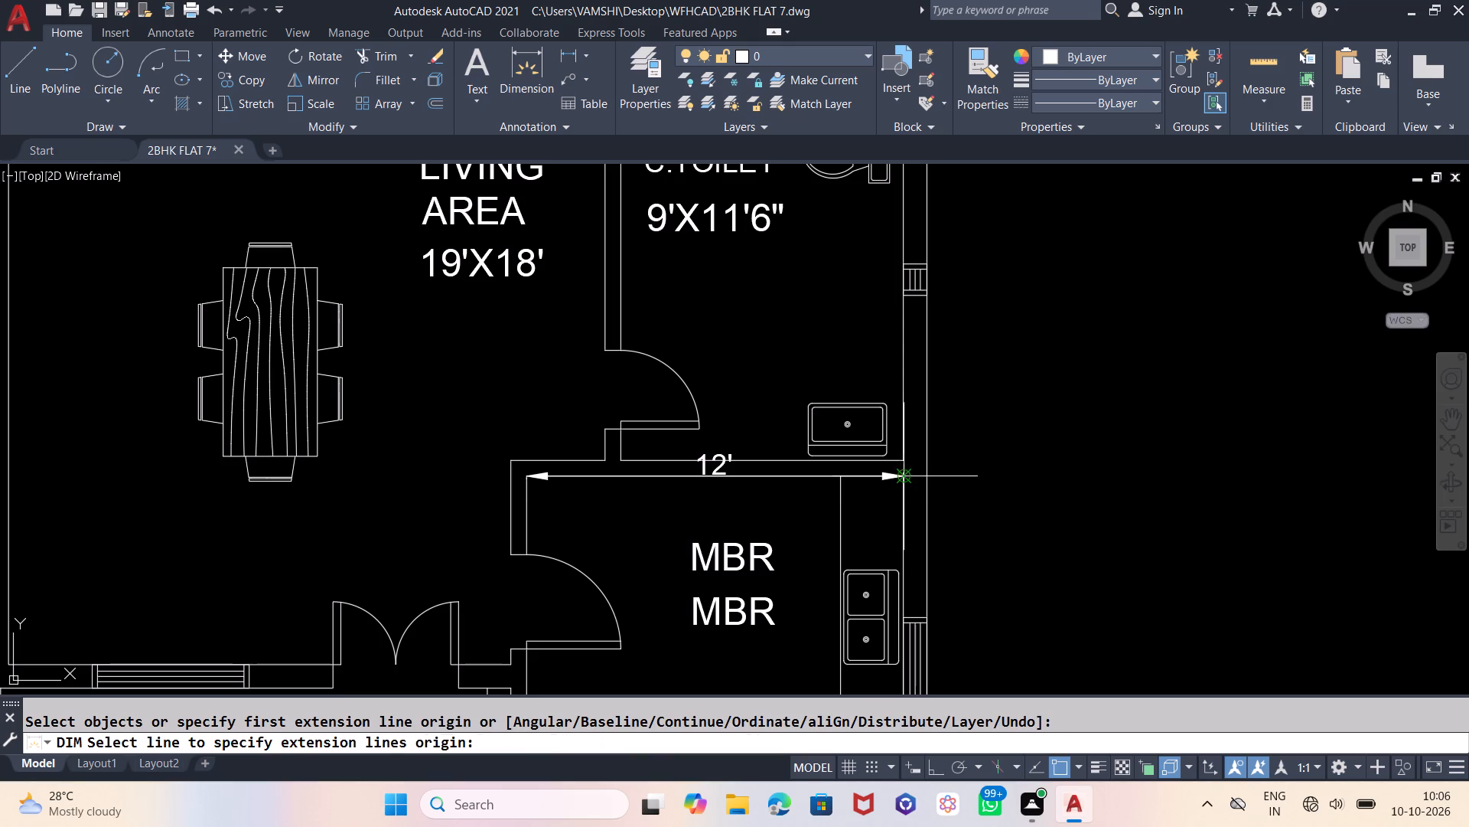
Dimension the kitchen's inner length from upper right to lower right corner, placing the dimension line along the counter's inner edge.
scroll(988, 194, down, 1)
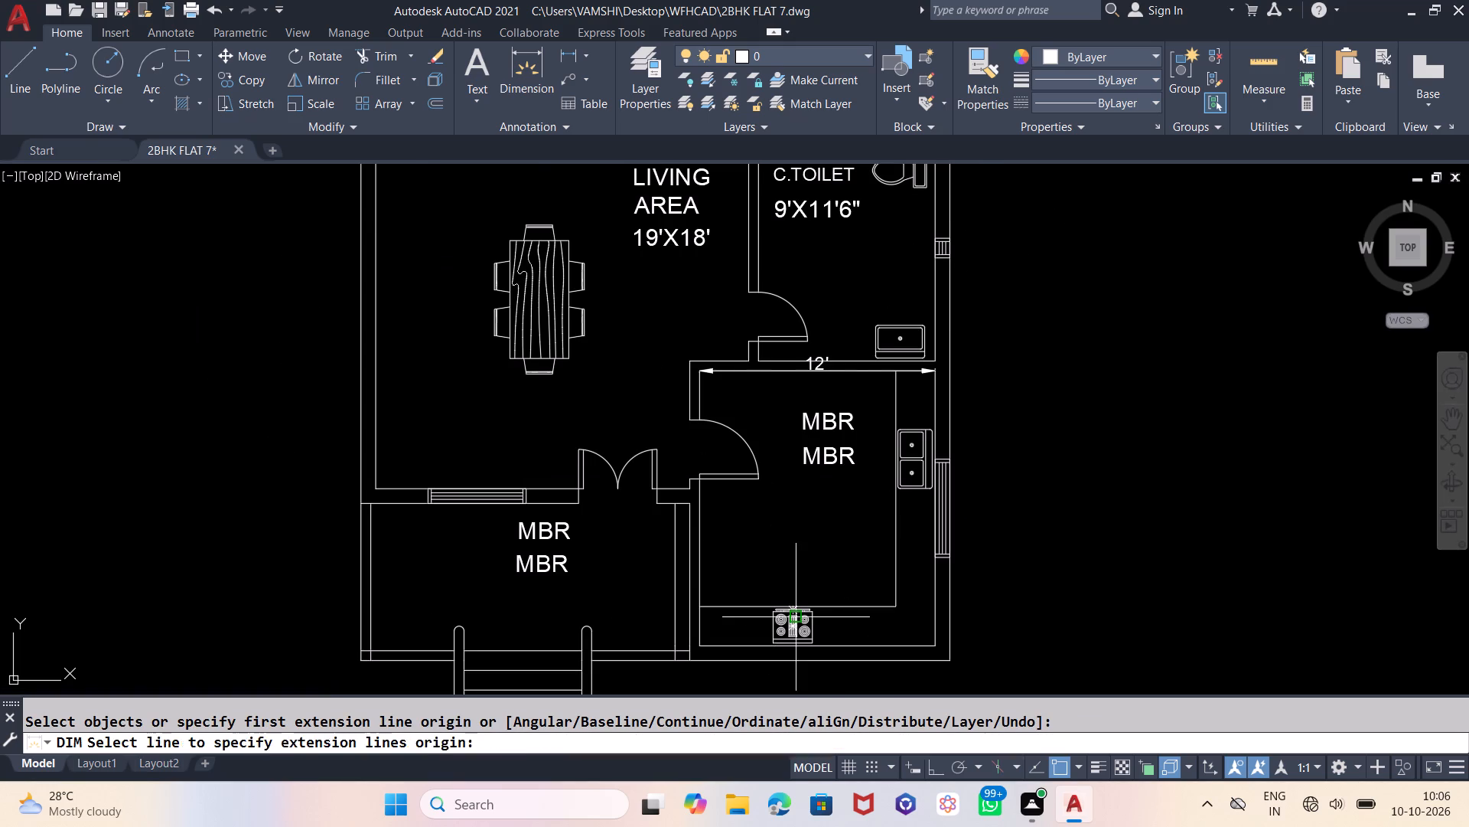
scroll(801, 619, up, 1)
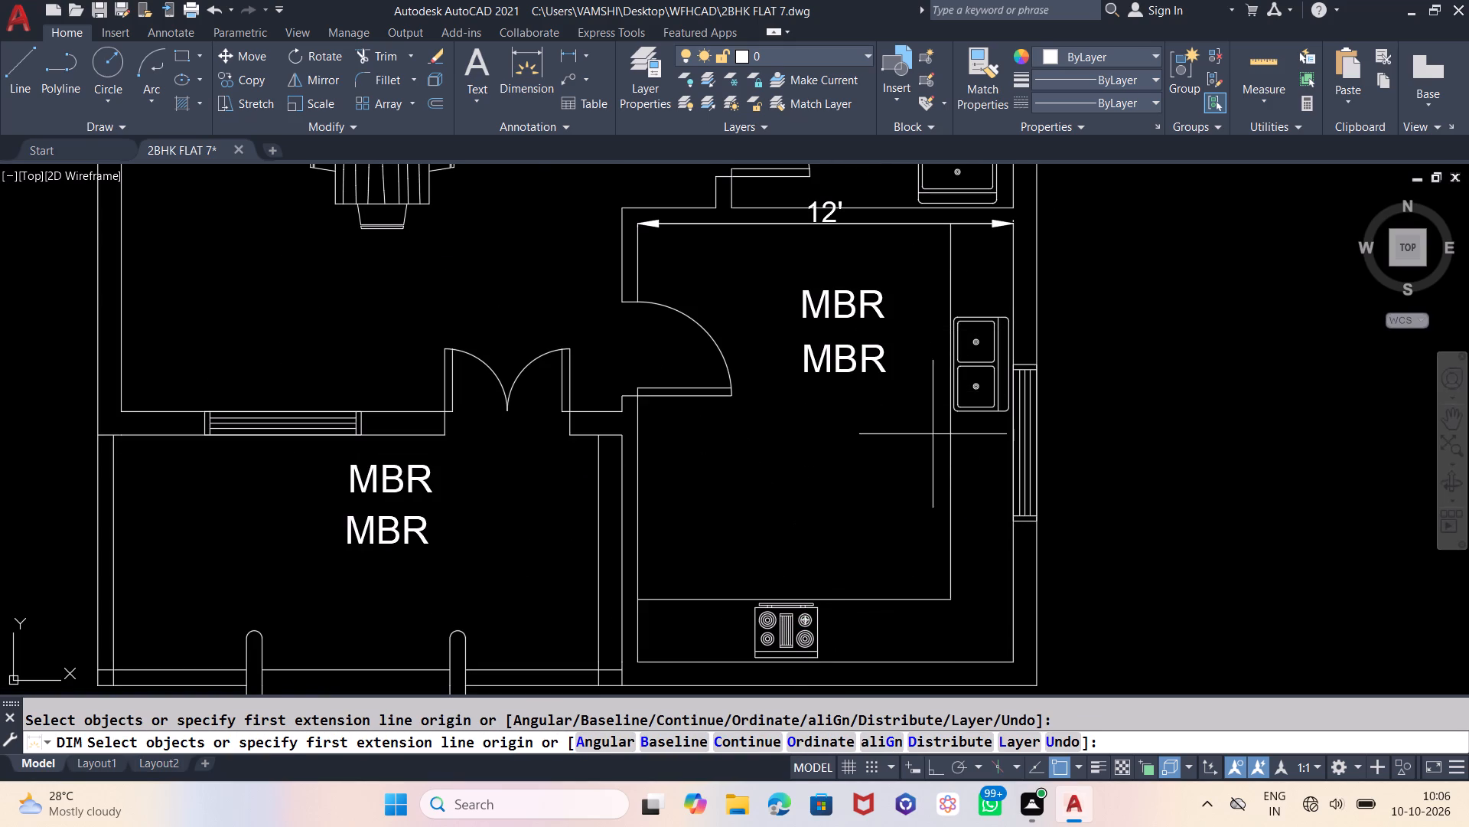
scroll(1004, 224, up, 3)
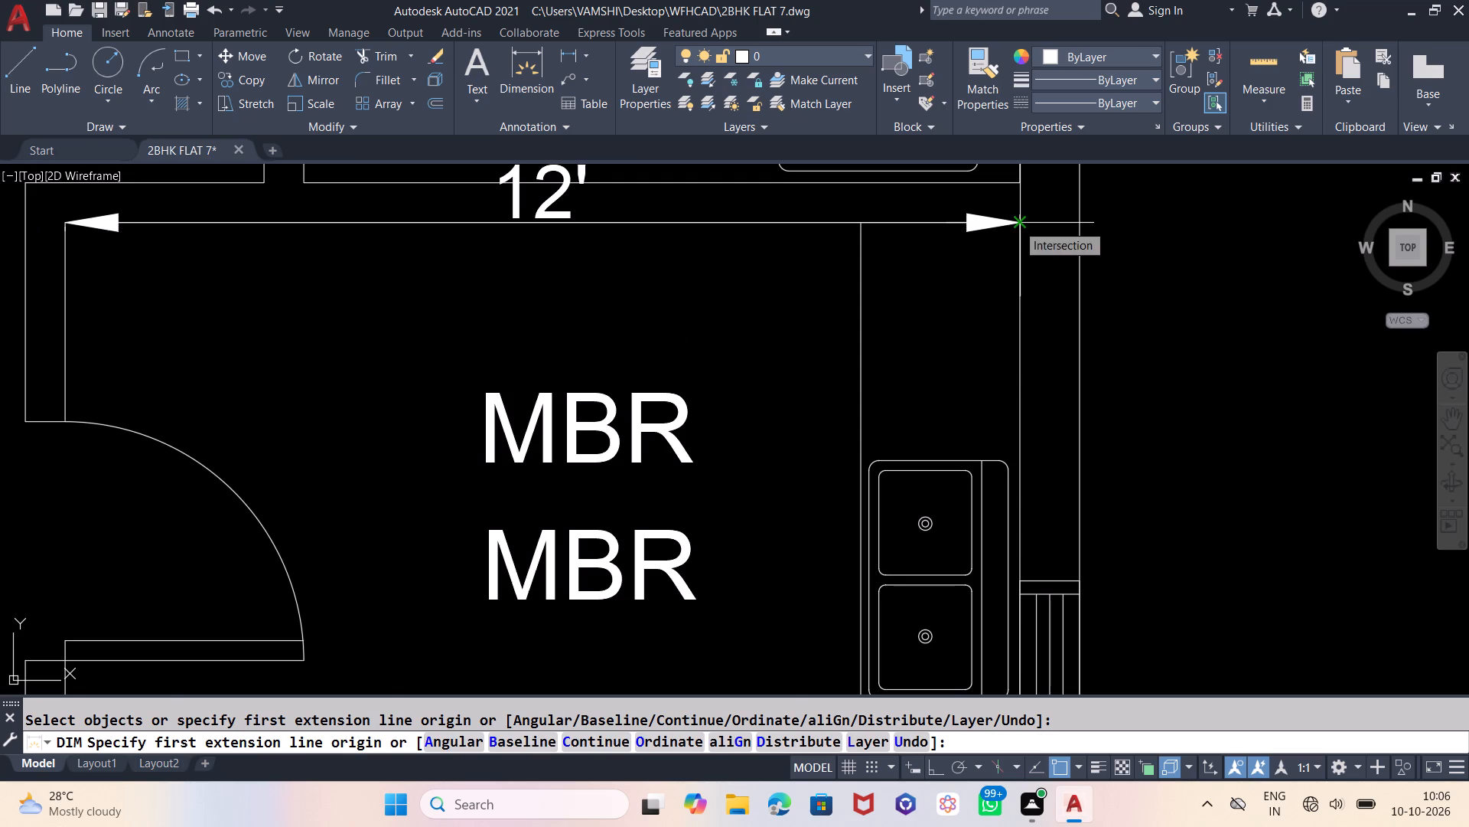
scroll(1017, 224, up, 3)
click(1016, 224)
scroll(1020, 162, down, 6)
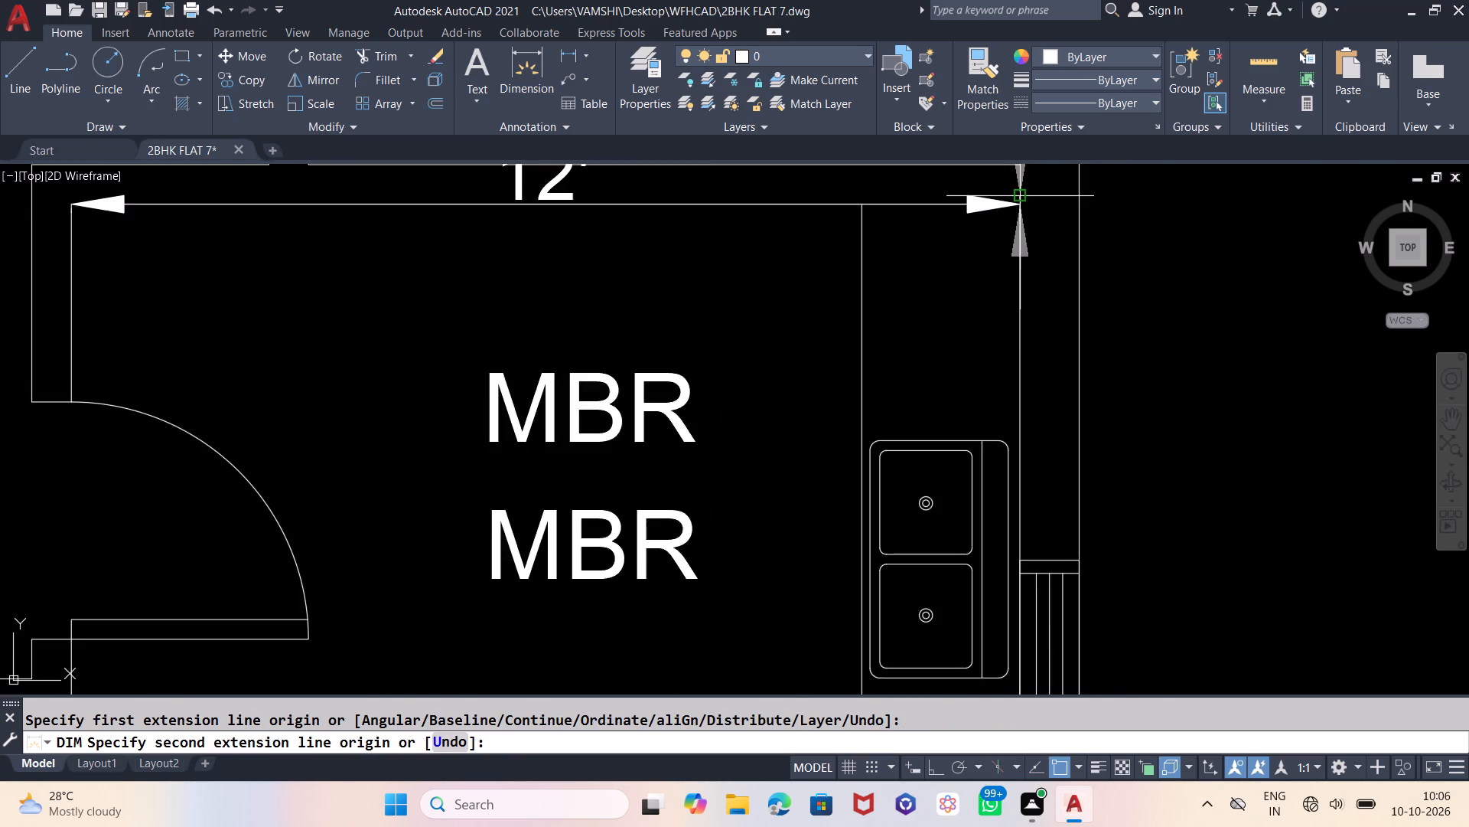
scroll(1021, 193, down, 2)
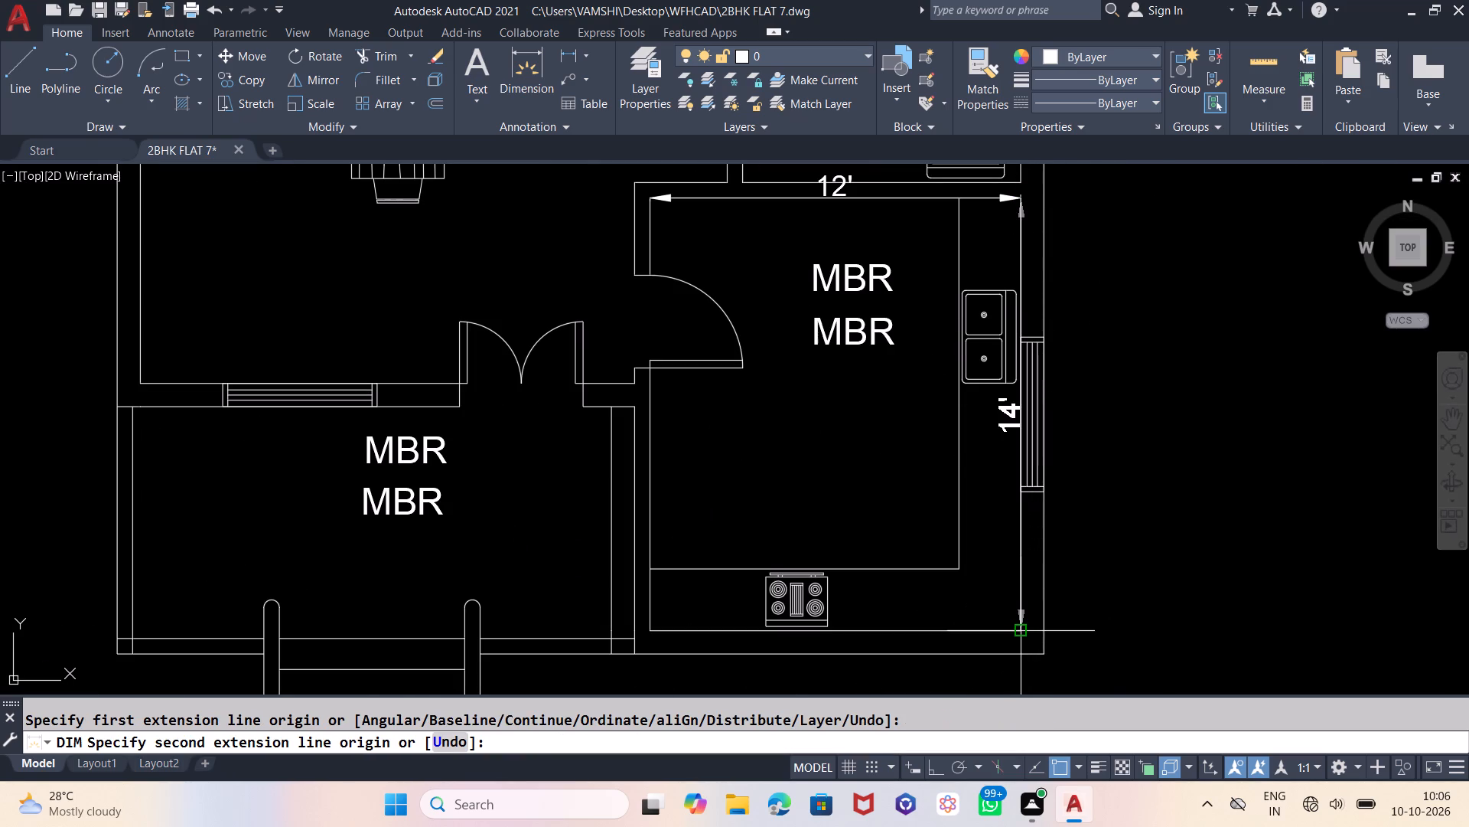
click(1021, 626)
click(1003, 627)
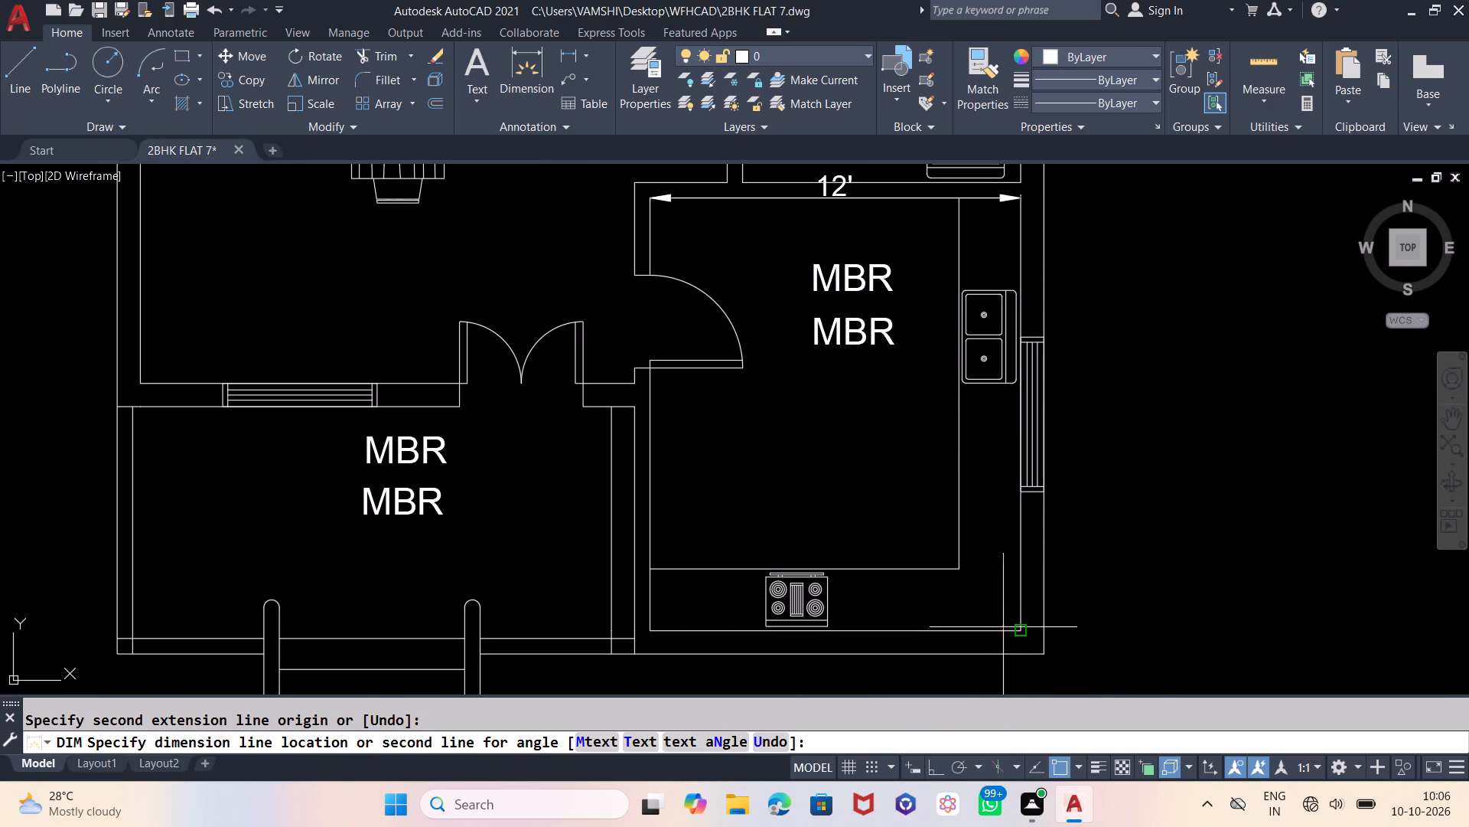
click(956, 616)
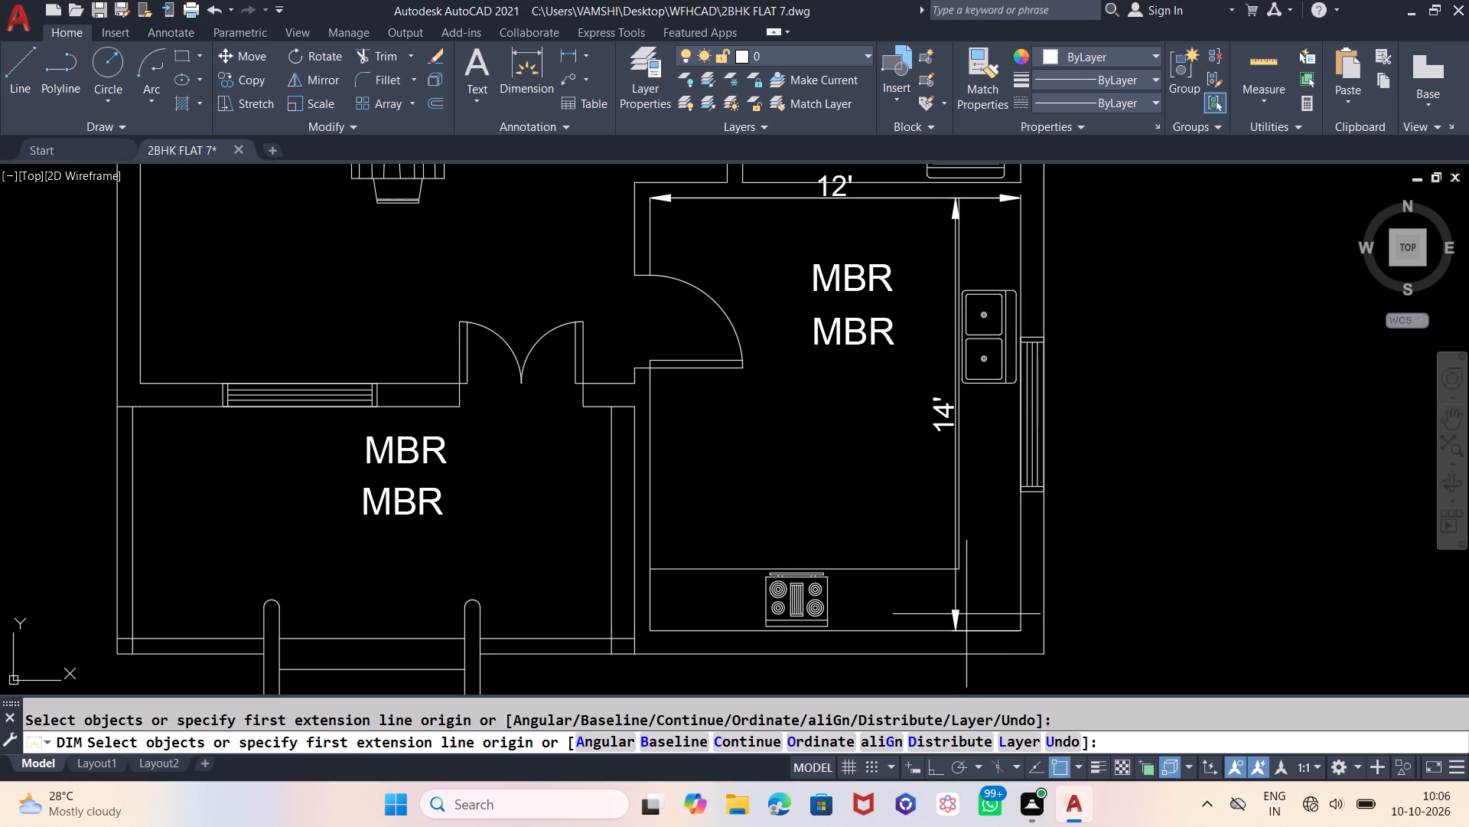
key(Escape)
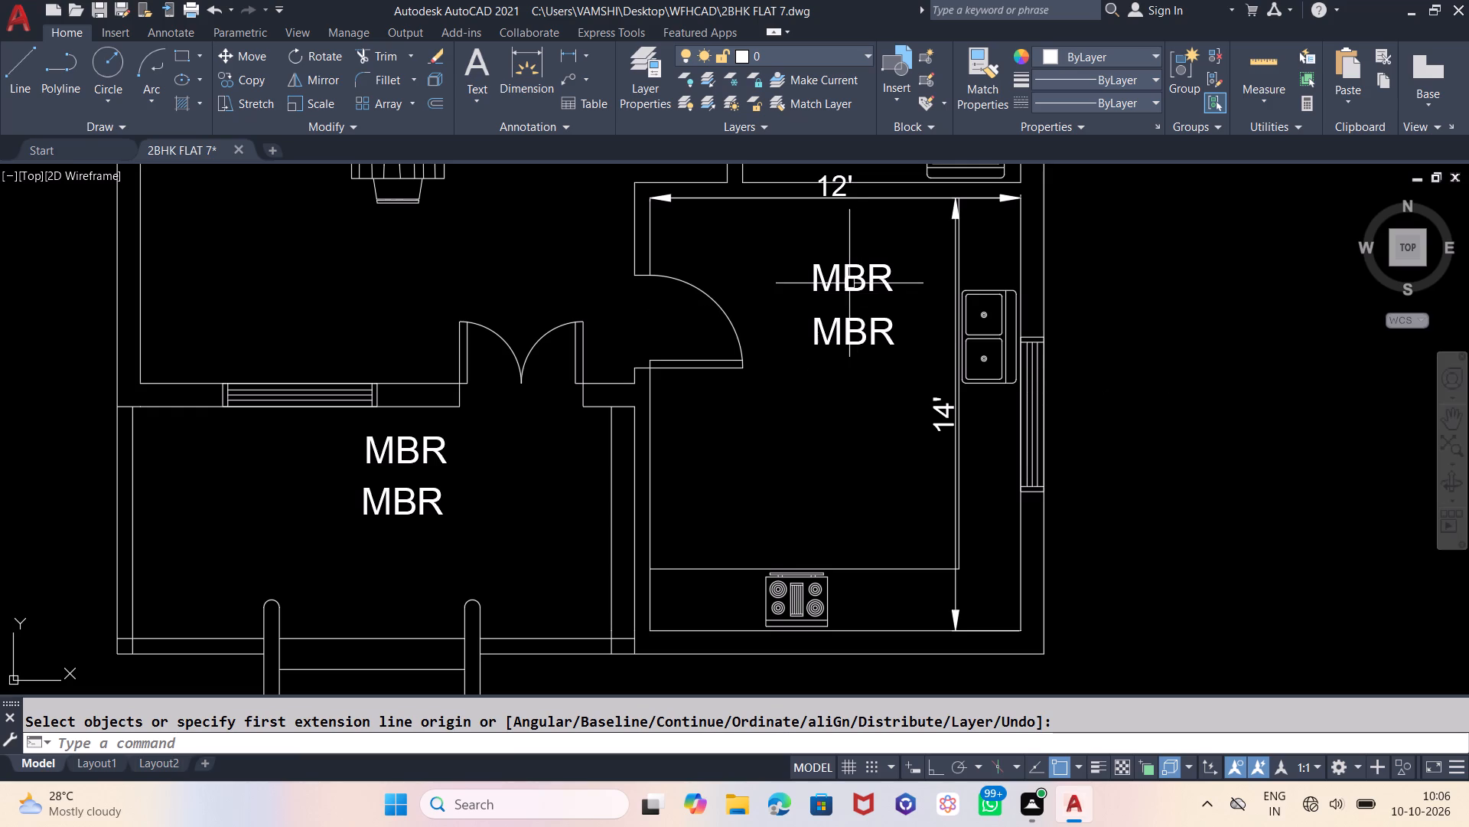
Change the upper MBR label in the kitchen to KNT.
double_click(891, 279)
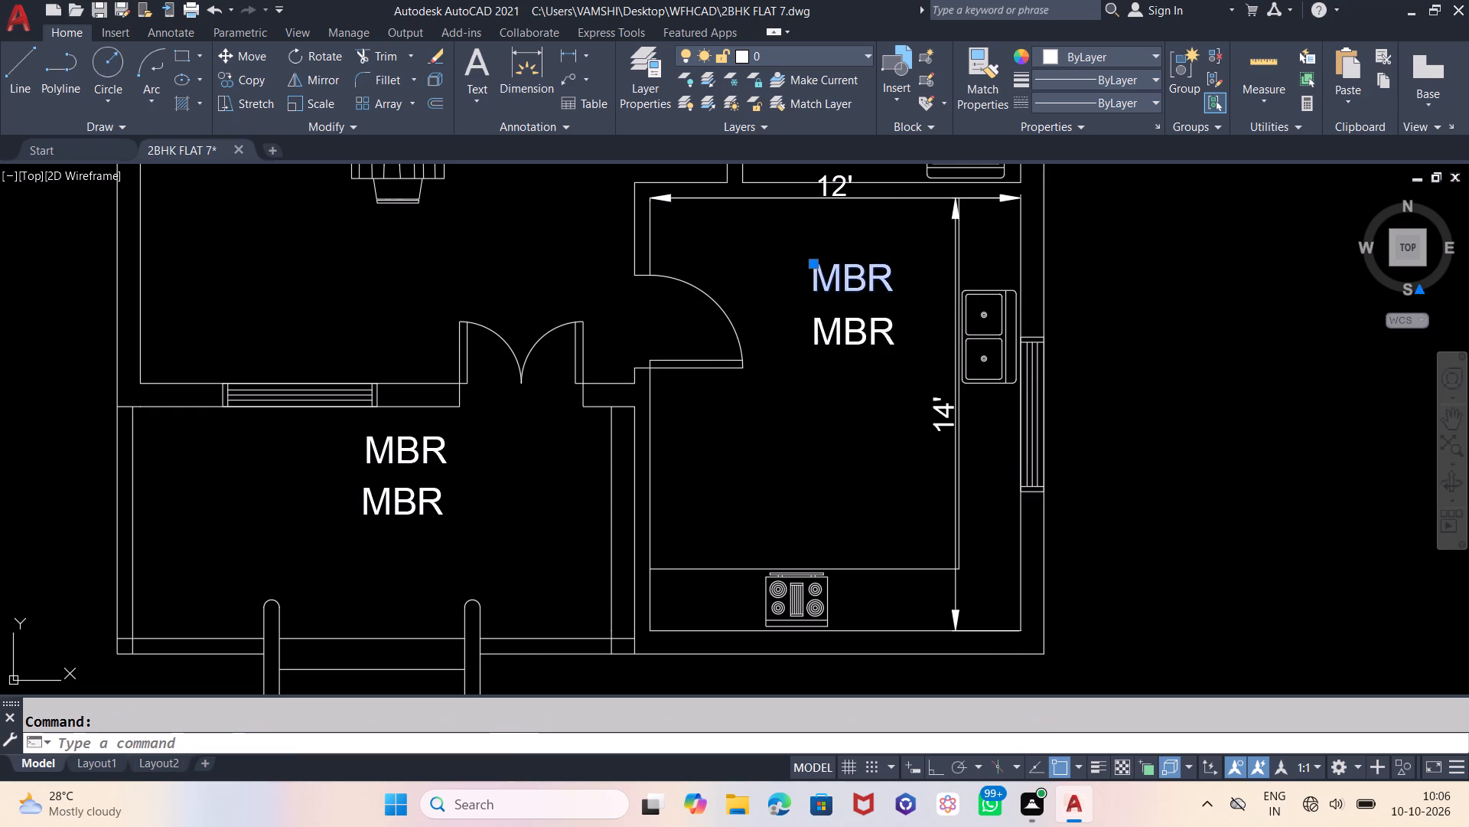
key(BackSpace)
key(BackSpace)
key(BackSpace)
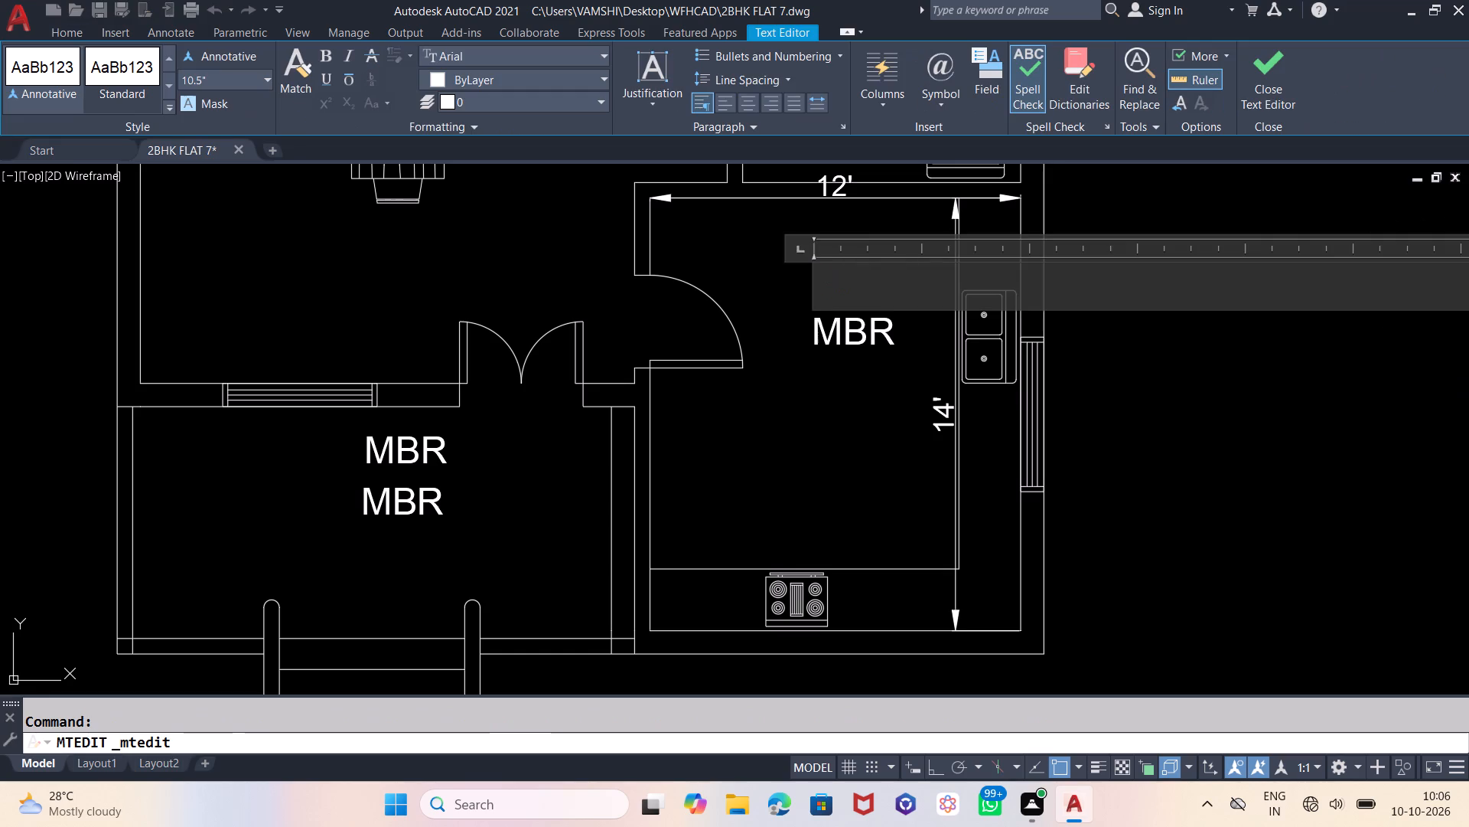
text(KNT)
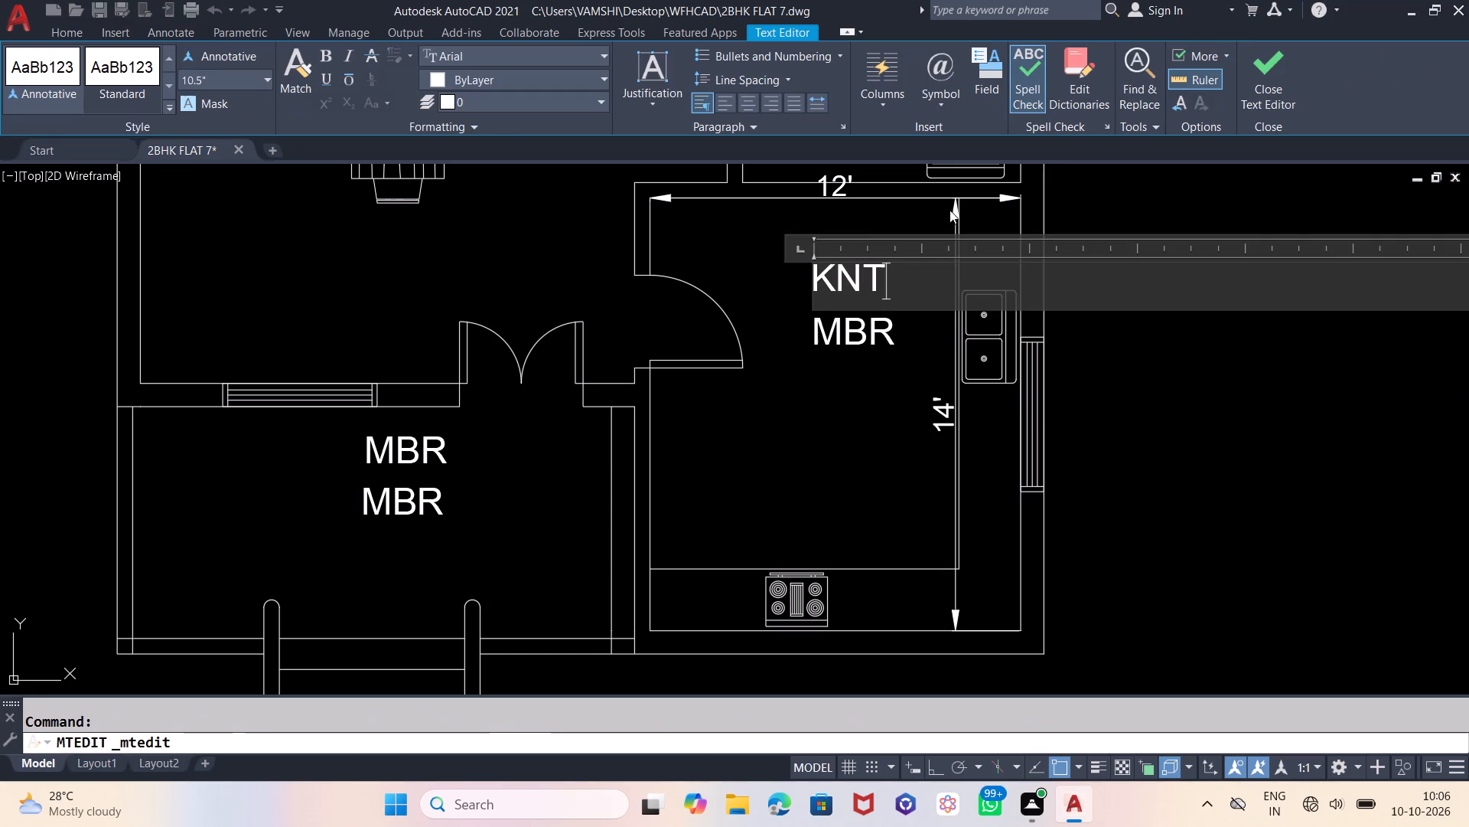
click(914, 203)
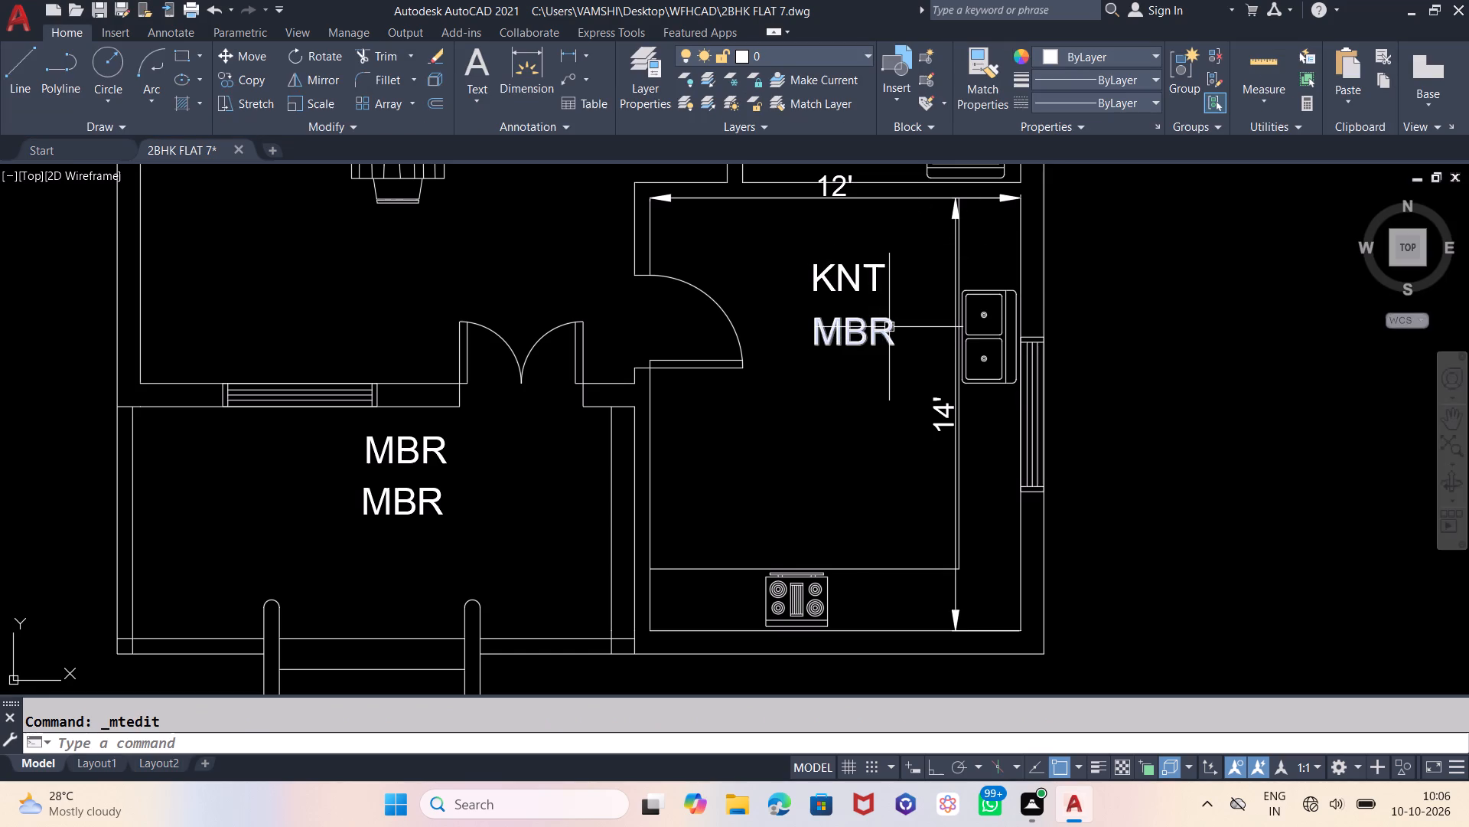
Change the MBR label below KNT to the room size 12'X14'.
double_click(889, 327)
key(BackSpace)
key(BackSpace)
key(BackSpace)
key(BackSpace)
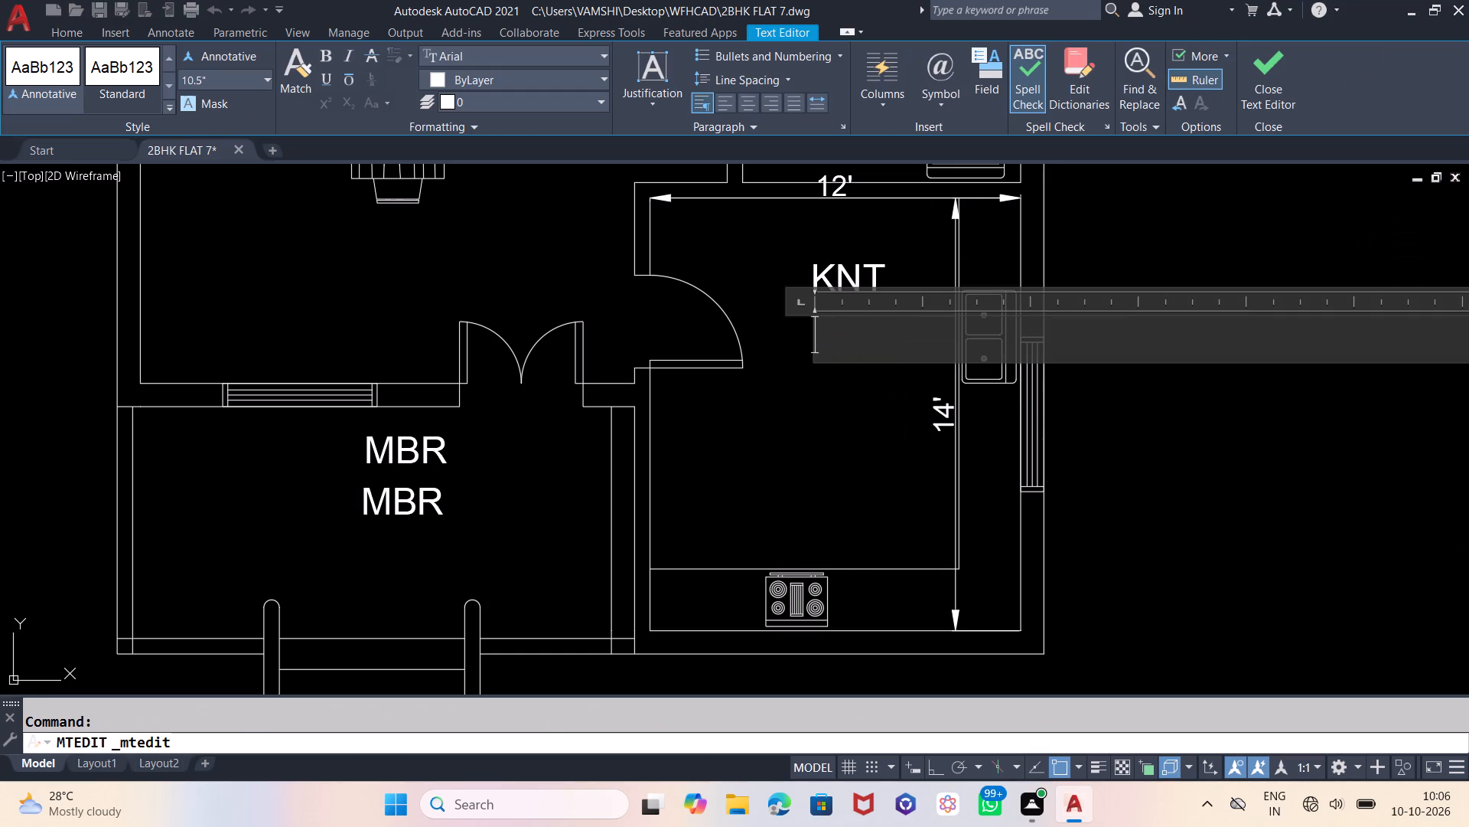
text(12'X)
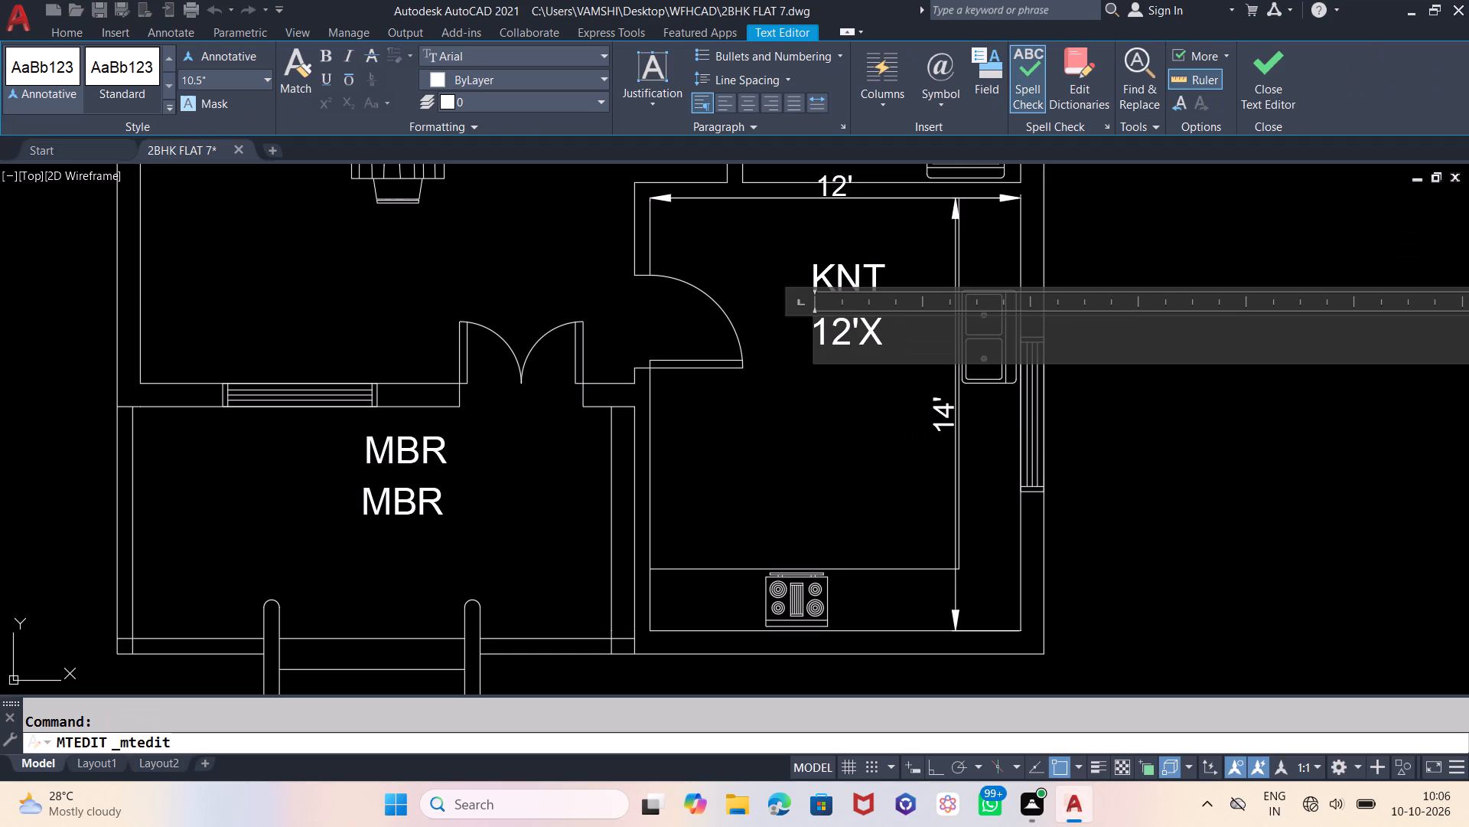
text(14')
click(1063, 227)
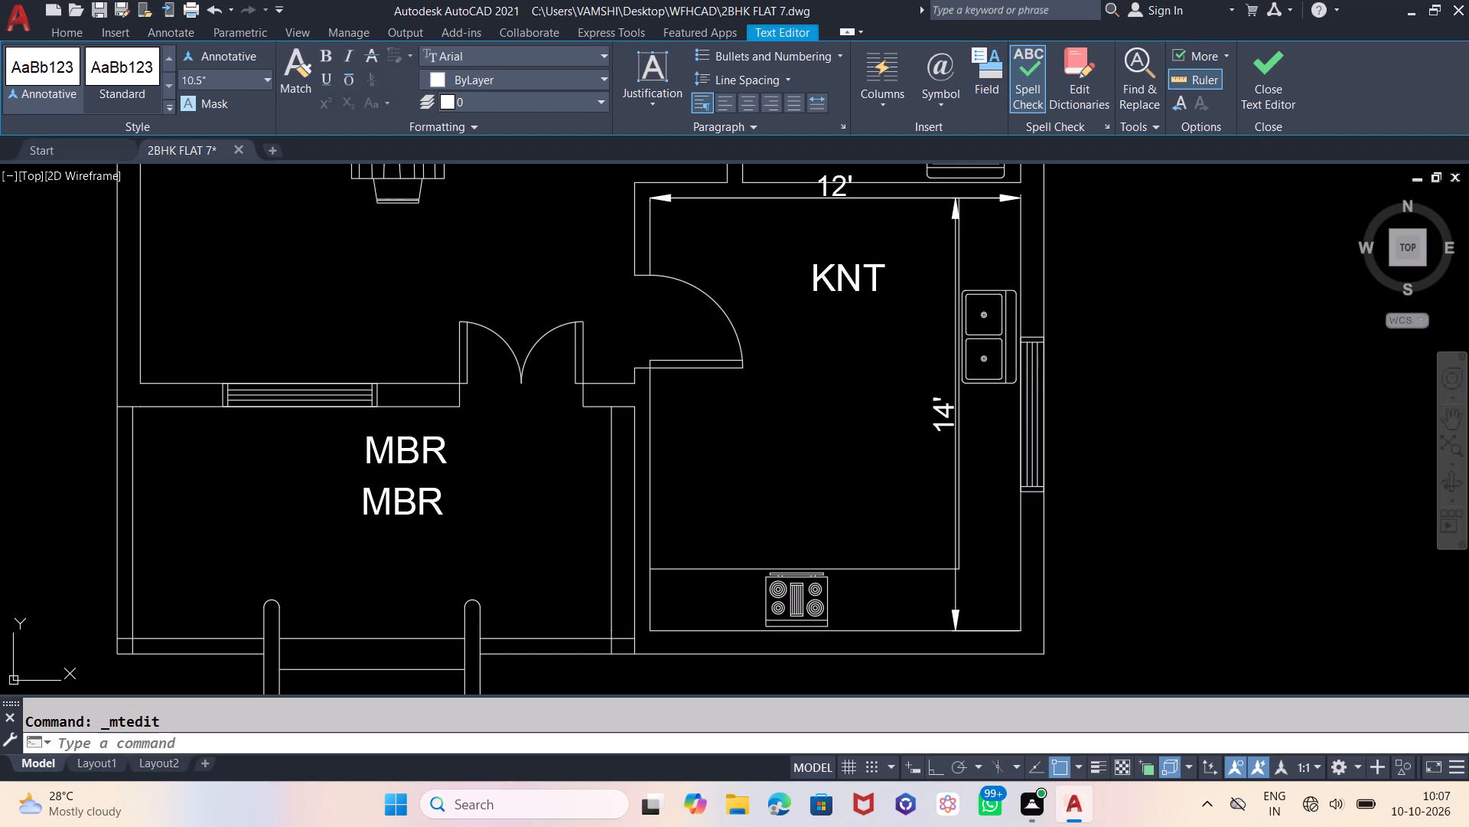
Move the 12'X14' label slightly left so it sits centred beneath KNT.
click(917, 338)
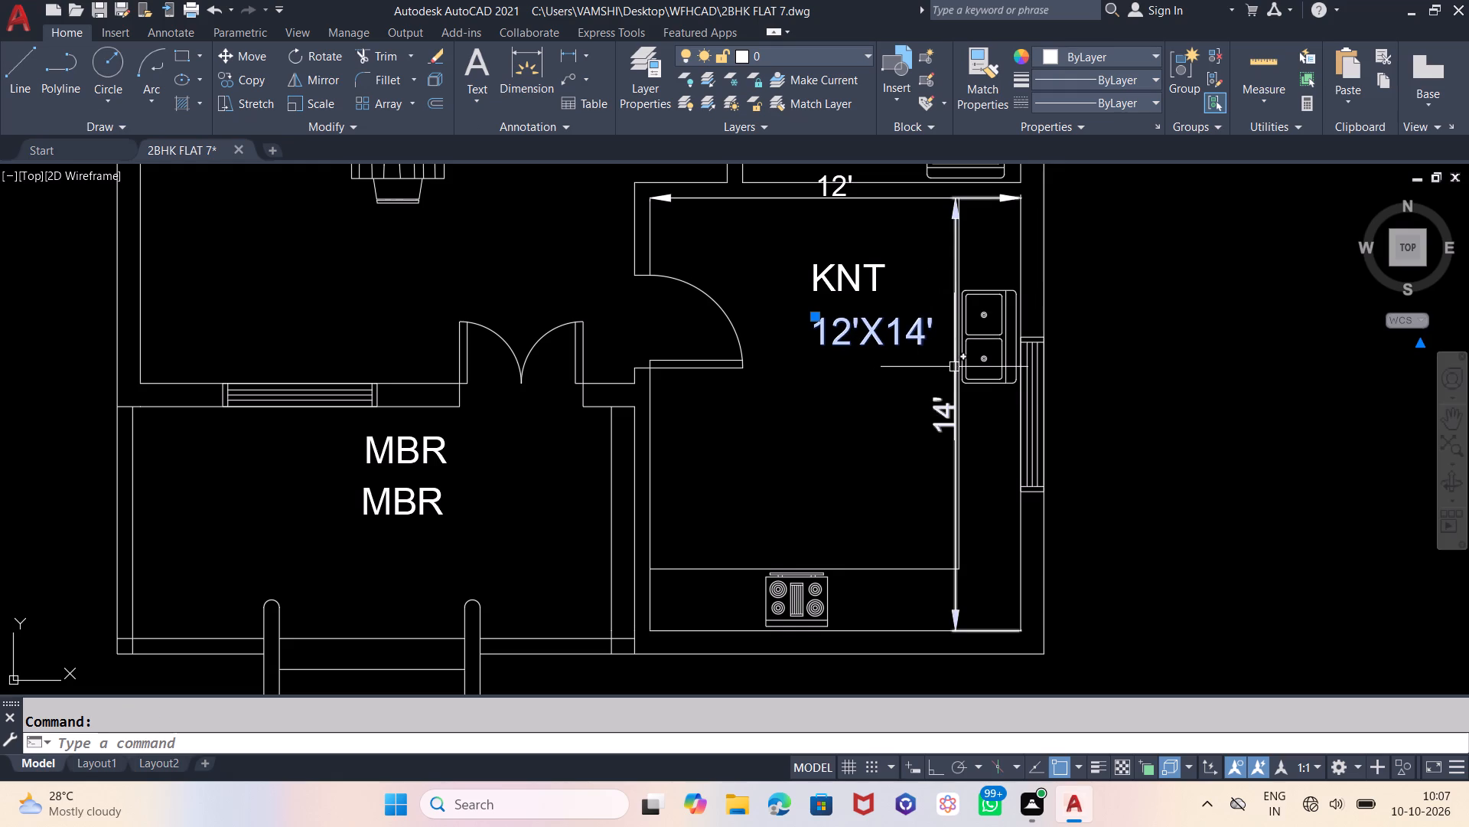
key(m)
key(Return)
click(845, 434)
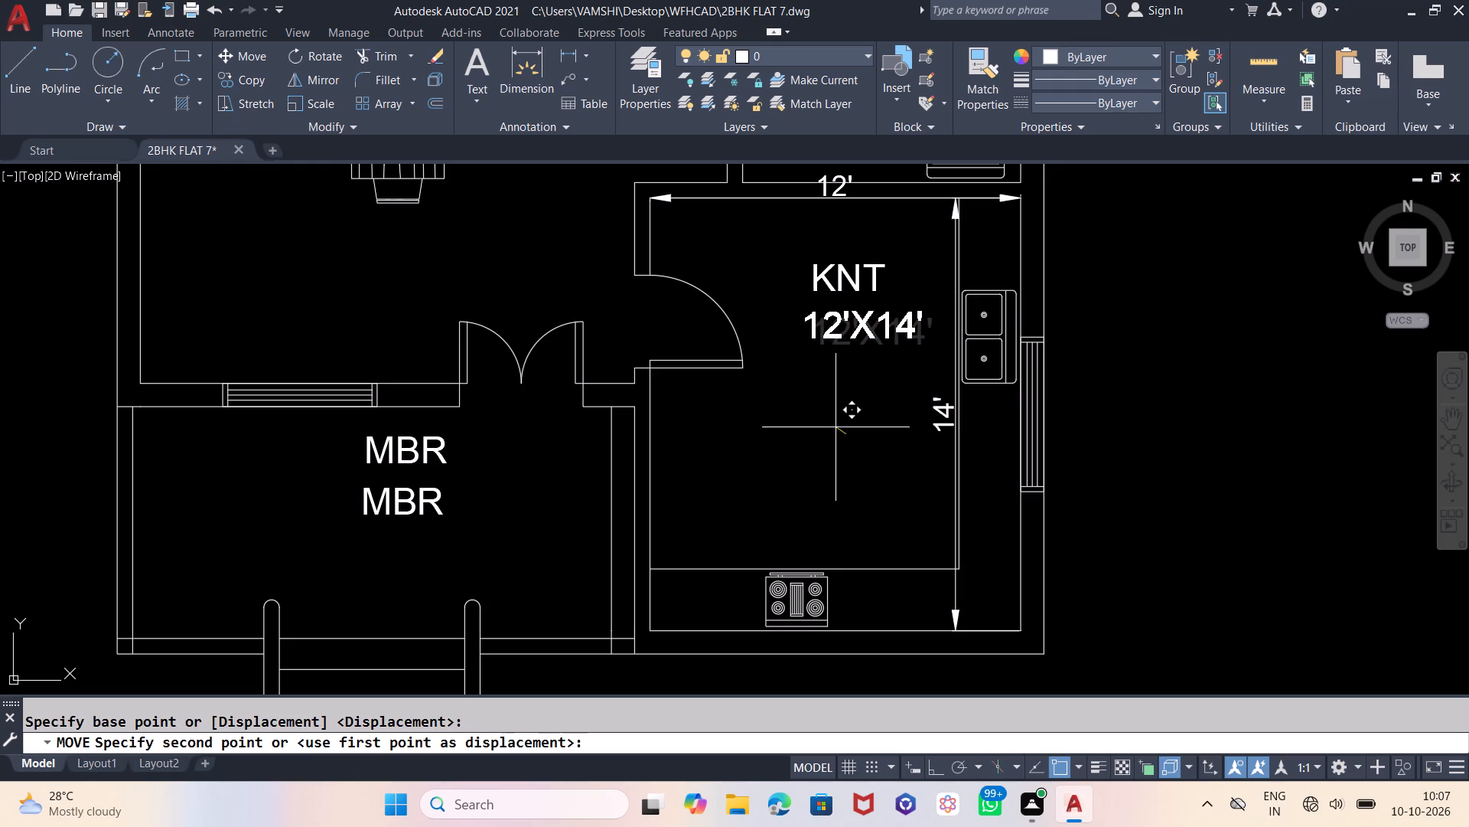
click(818, 428)
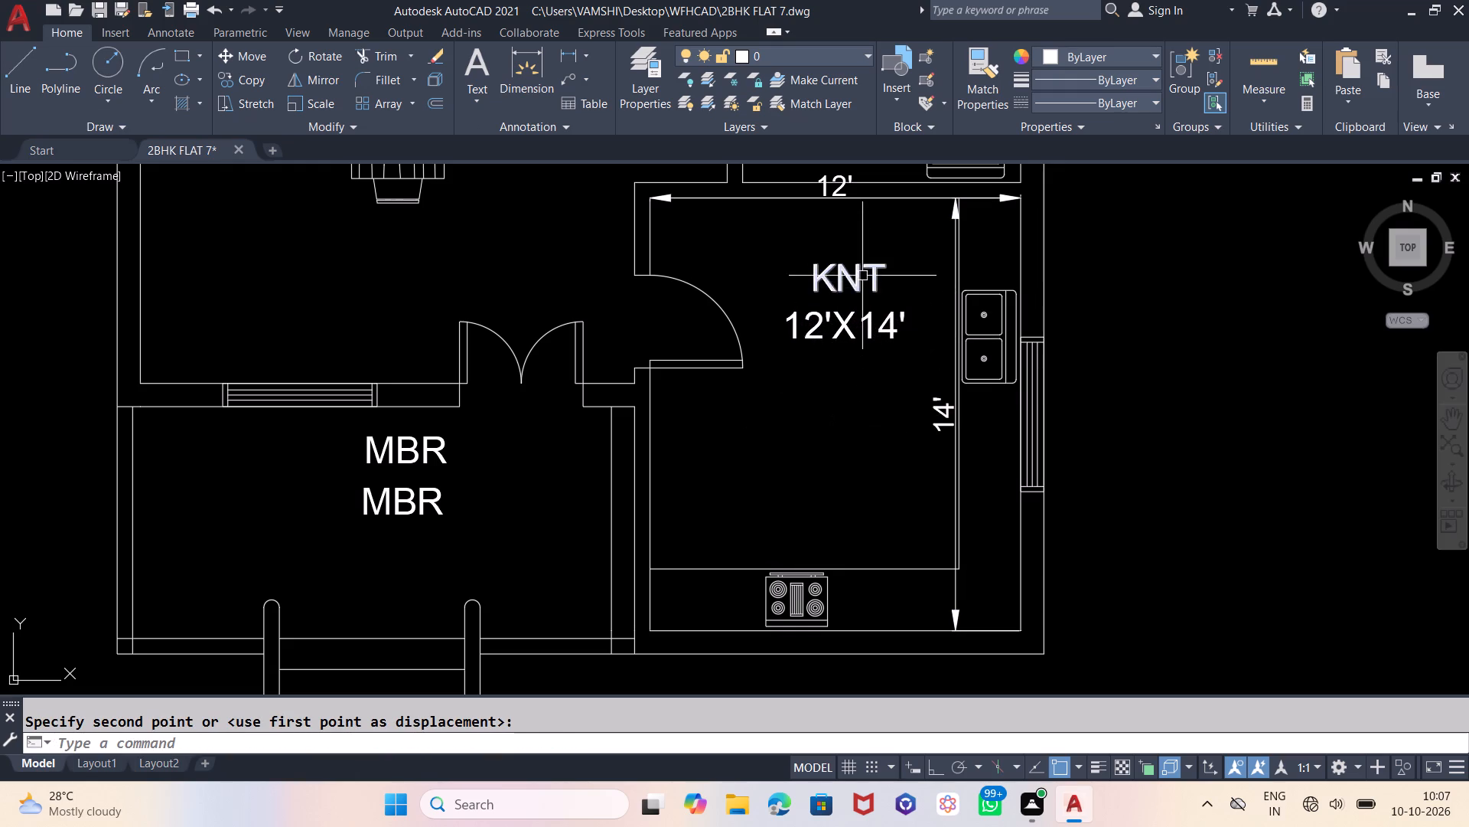
Scale the KNT label down freehand to a smaller text size, using a base point just left of it.
click(862, 276)
text(SC)
key(Return)
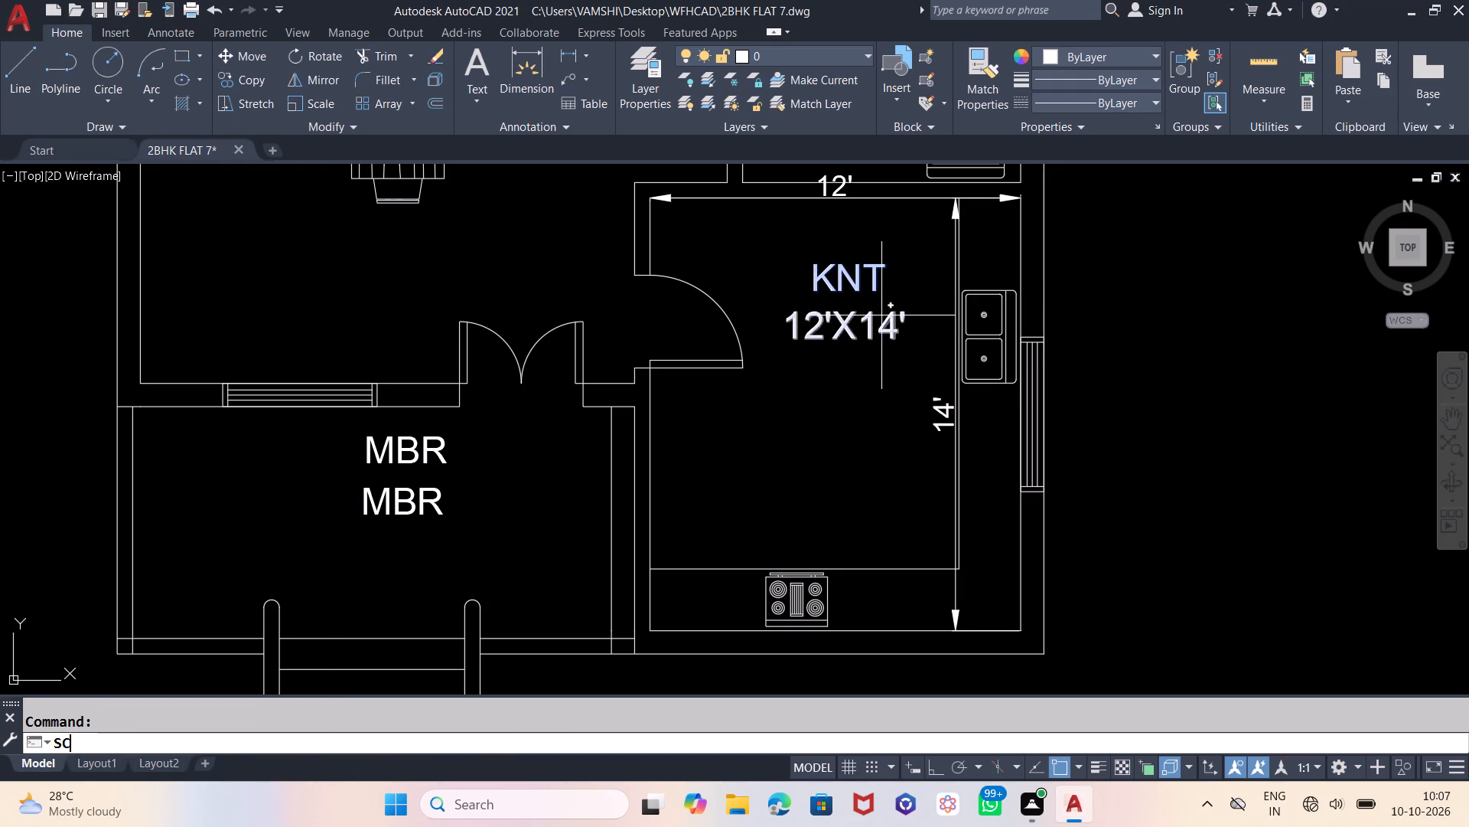
click(773, 293)
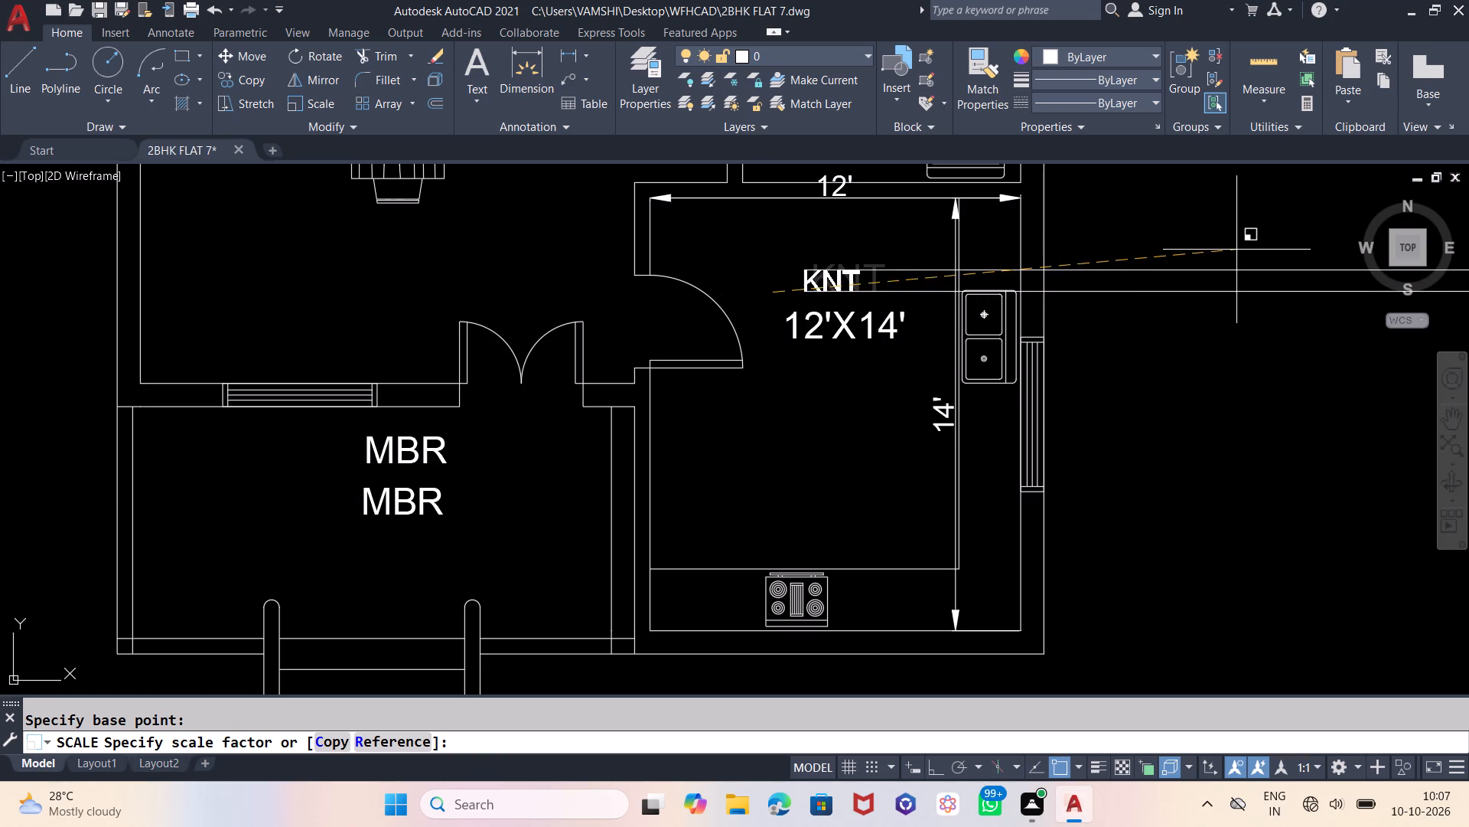
click(1209, 255)
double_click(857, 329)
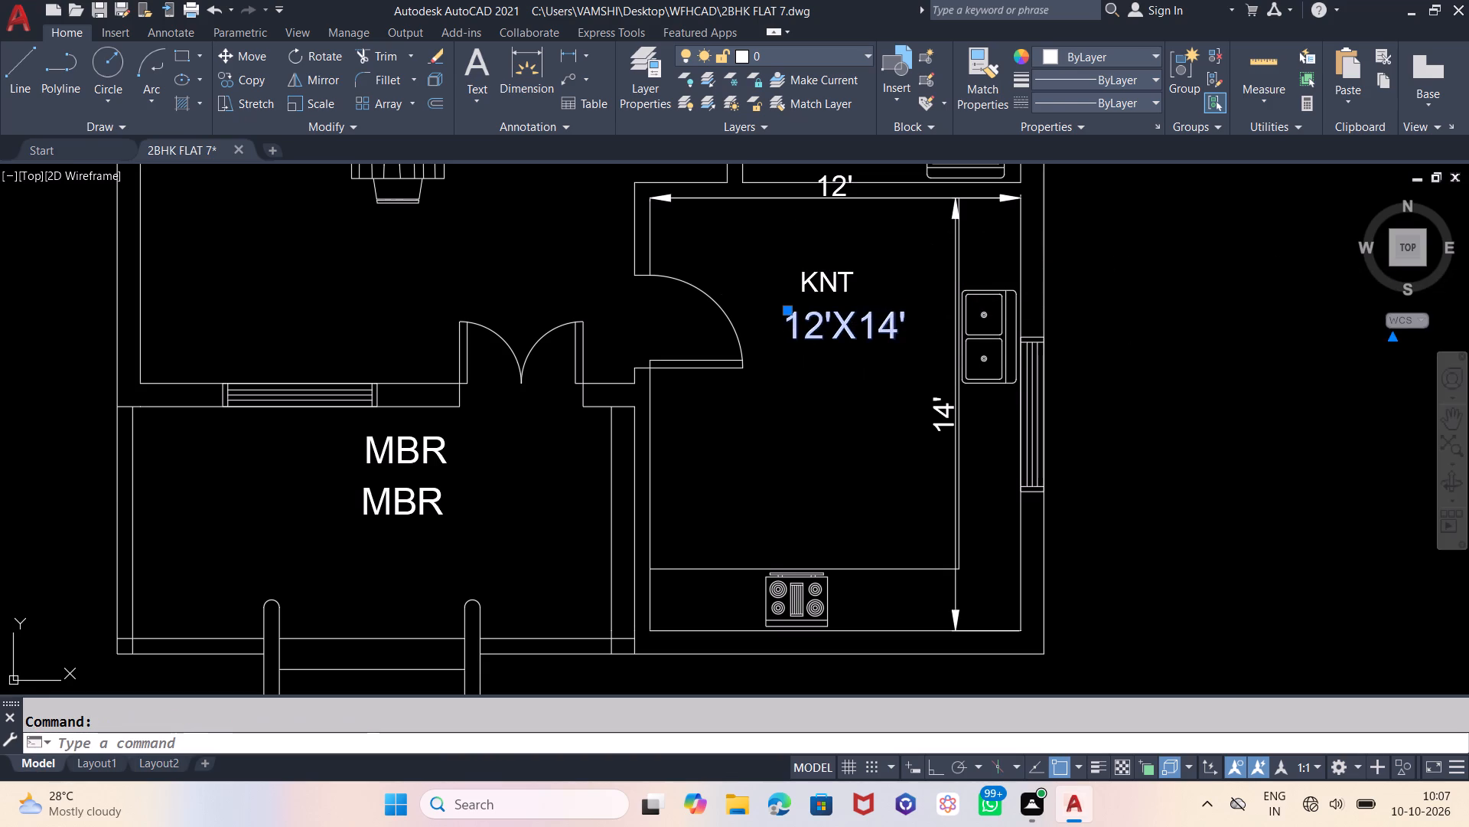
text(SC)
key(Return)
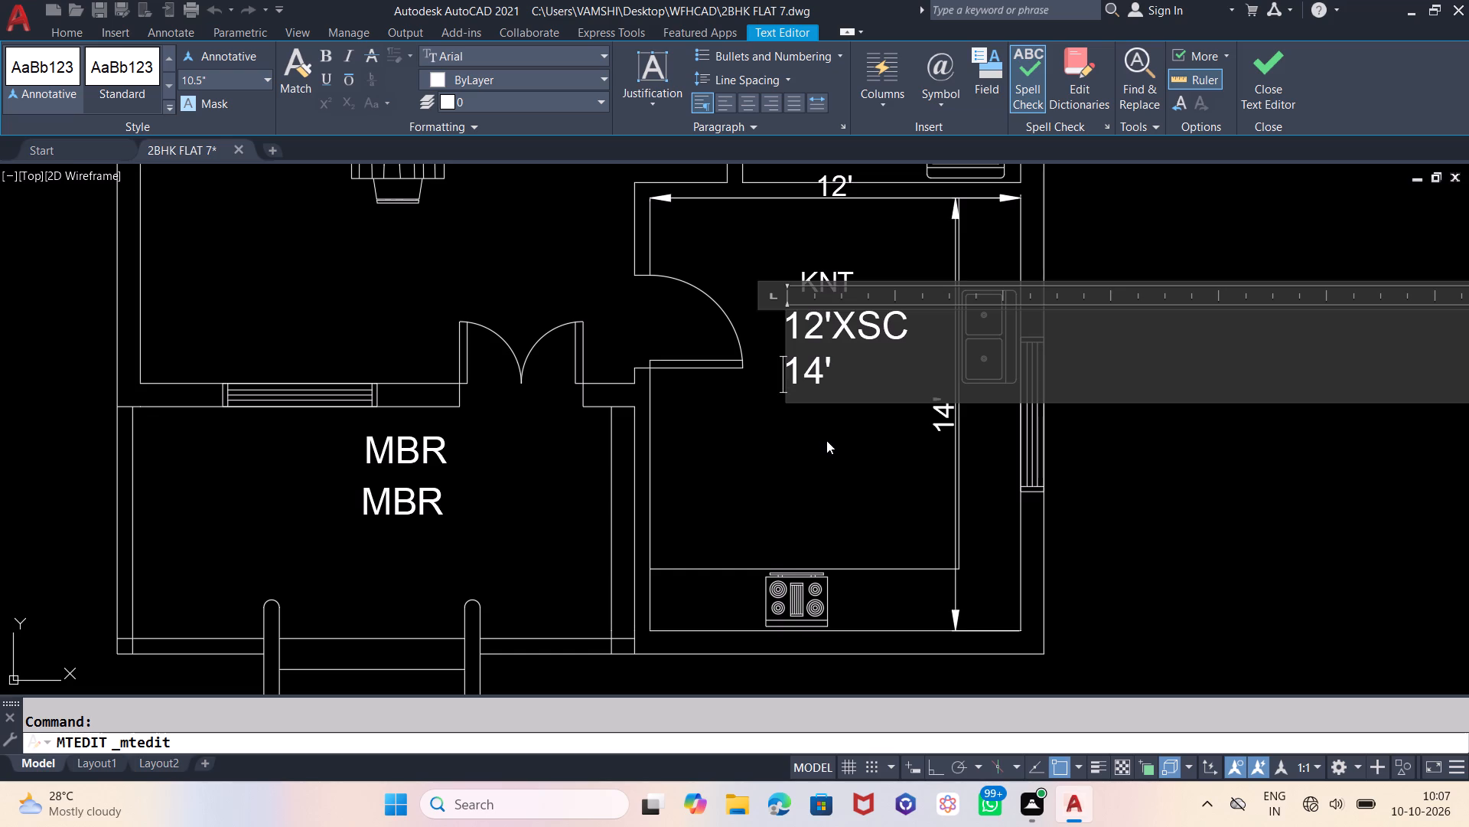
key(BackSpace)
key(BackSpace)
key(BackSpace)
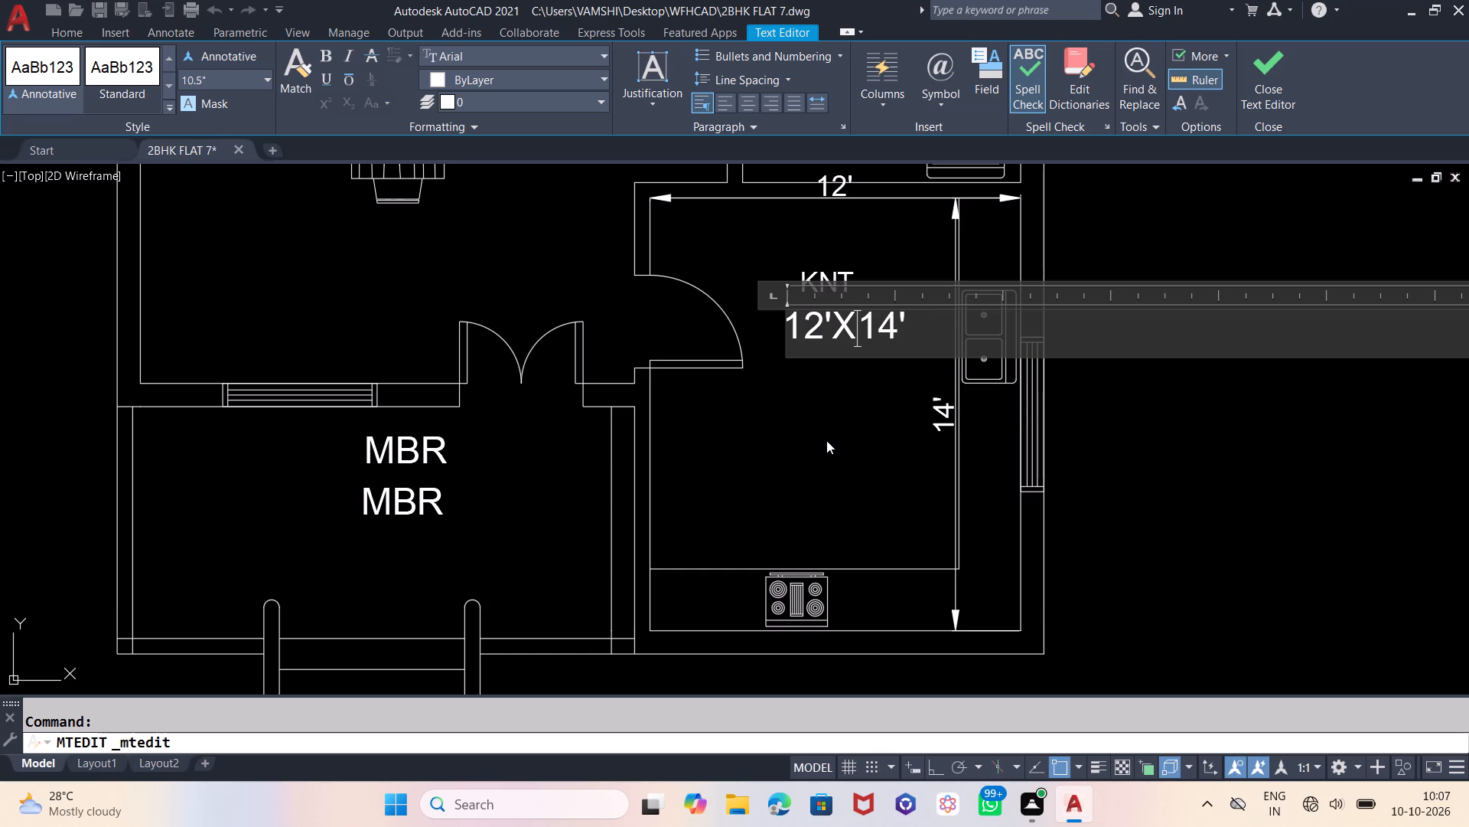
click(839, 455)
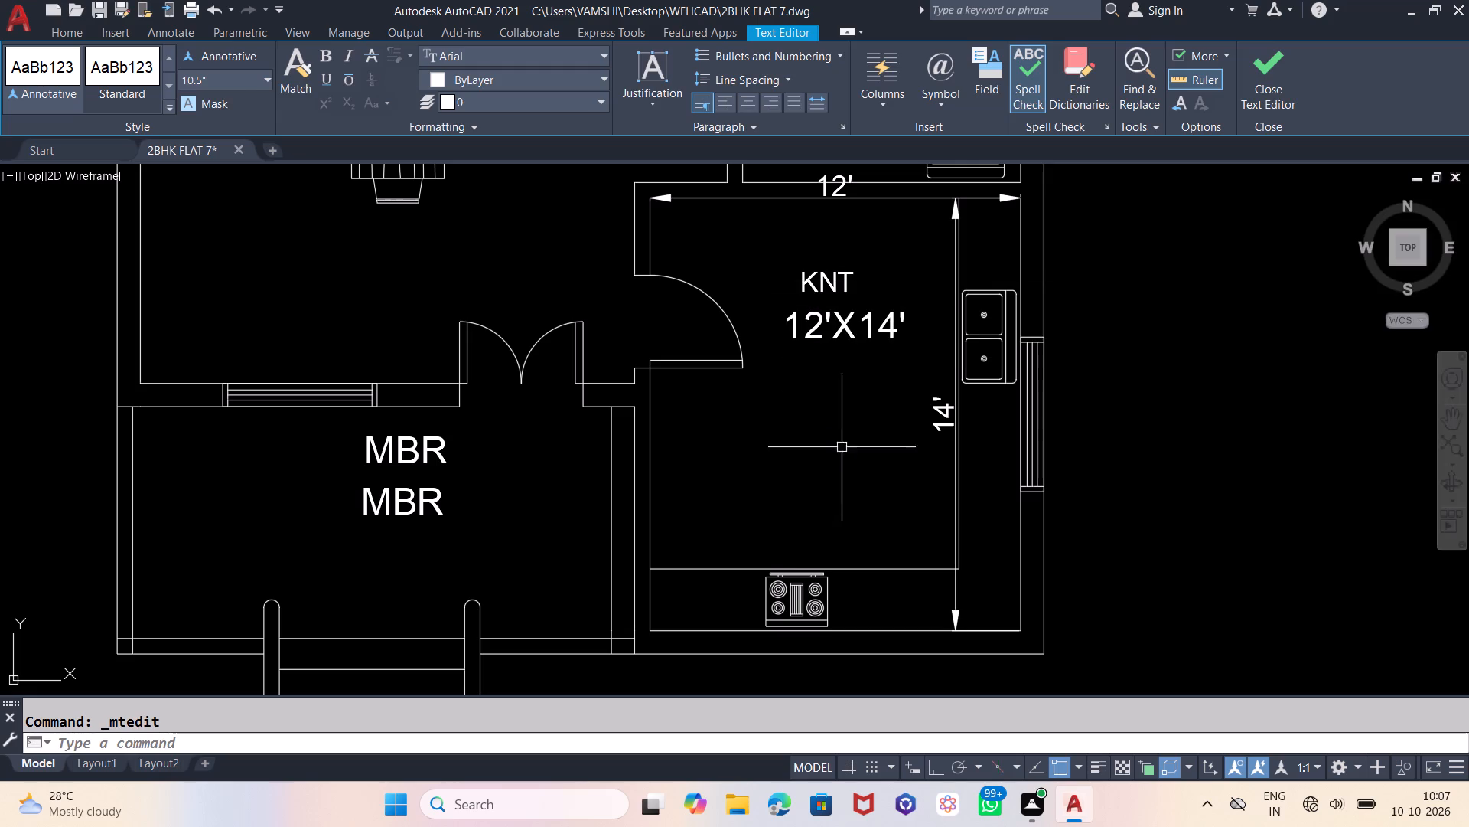
Scale the 12'X14' label down freehand to smaller than the KNT text, using a base point just below it.
click(859, 338)
key(s)
key(c)
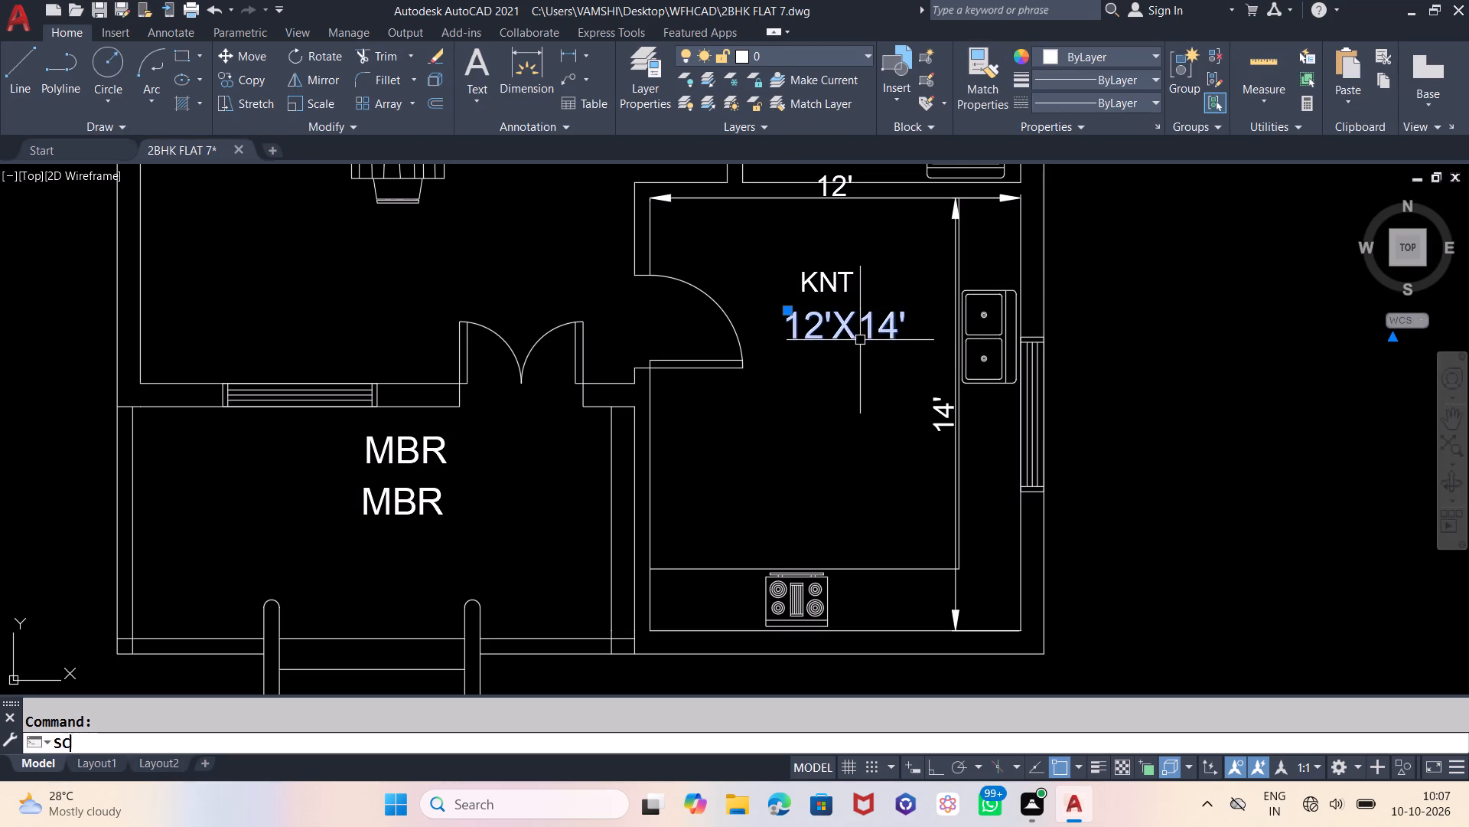
key(Return)
click(816, 371)
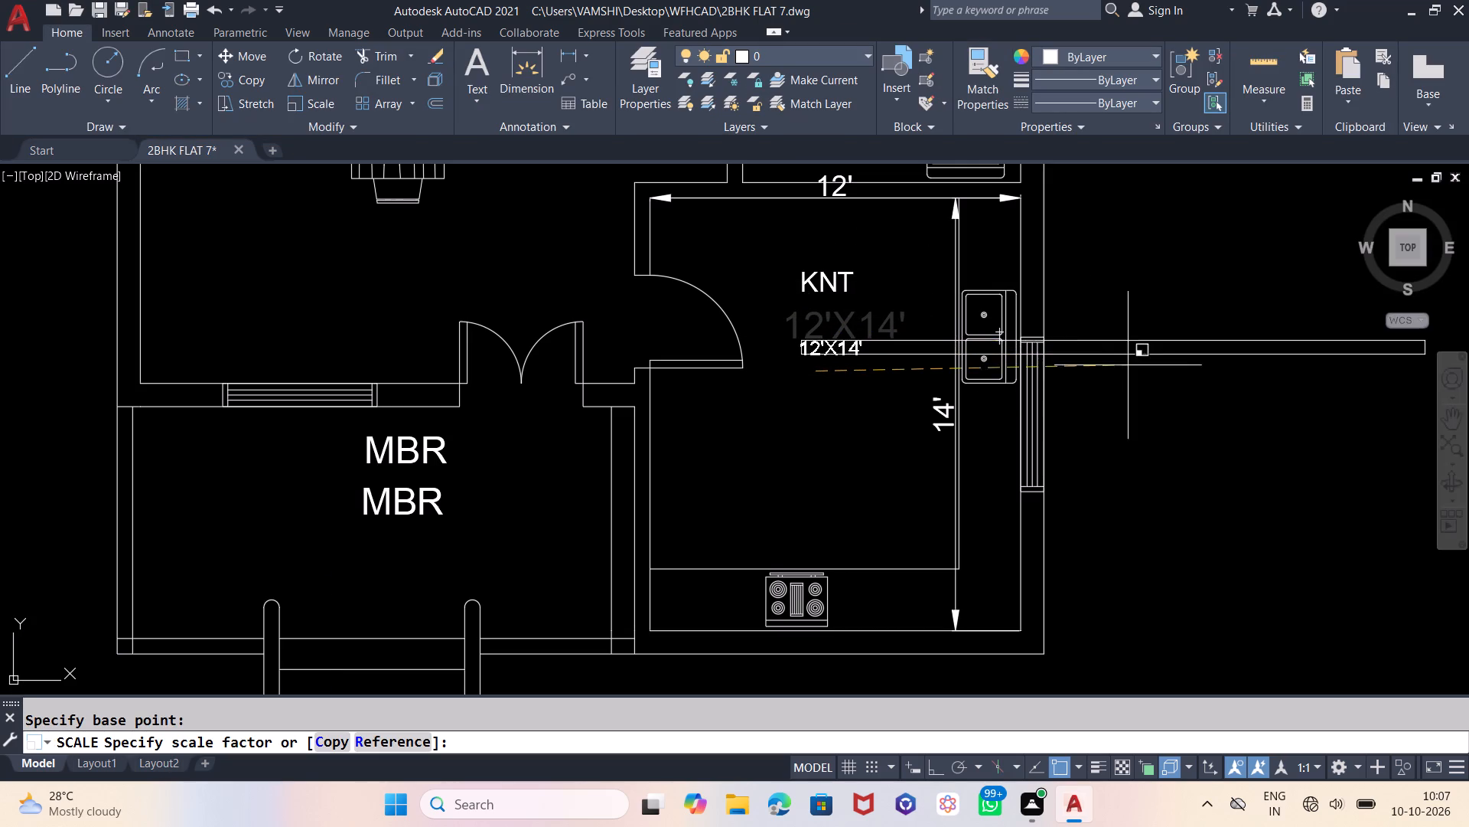
click(1151, 374)
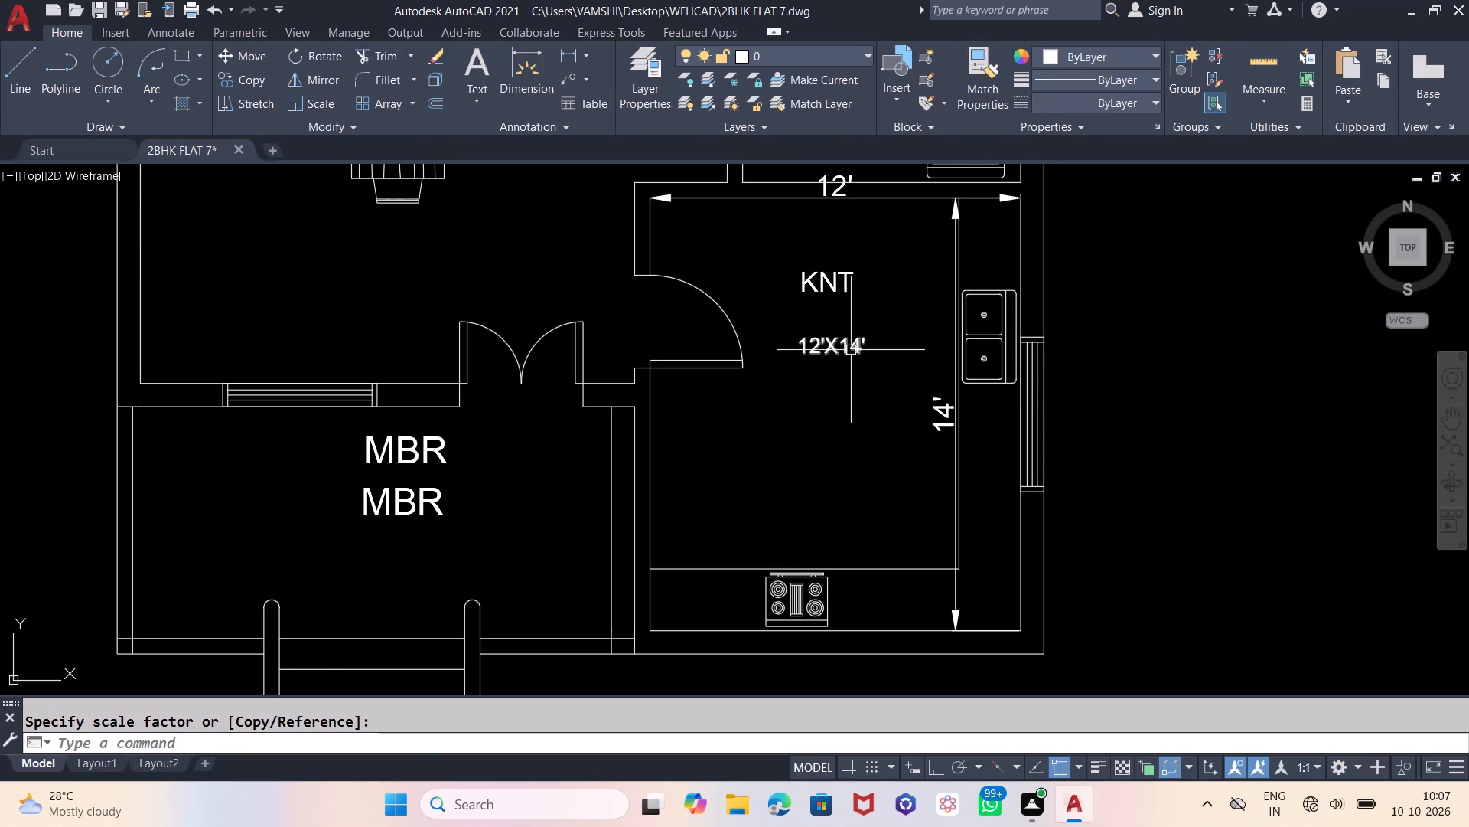
Move the 12'X14' label up so it sits directly beneath KNT in the kitchen.
click(849, 348)
key(m)
key(Return)
click(864, 466)
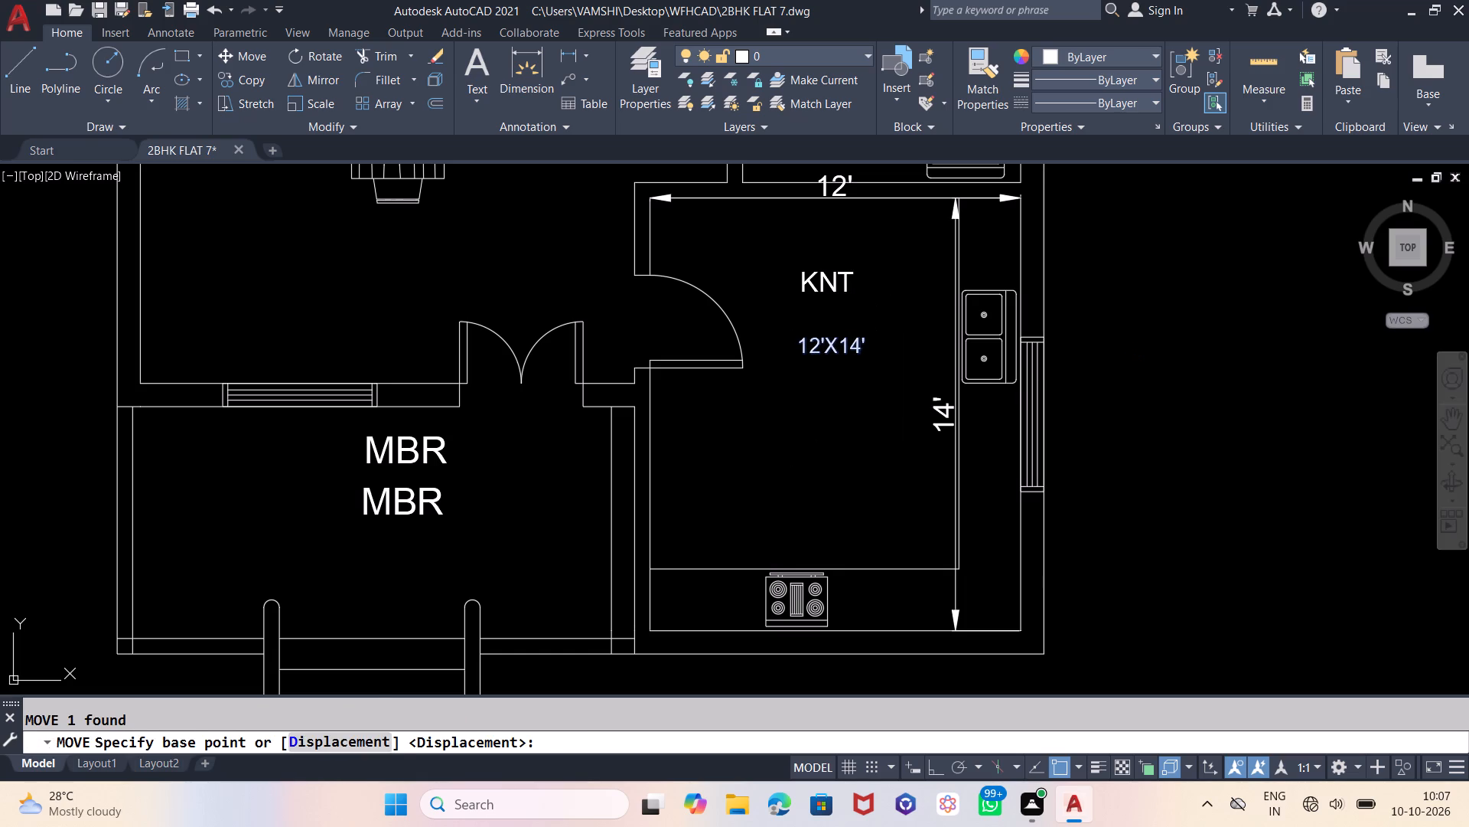
click(858, 430)
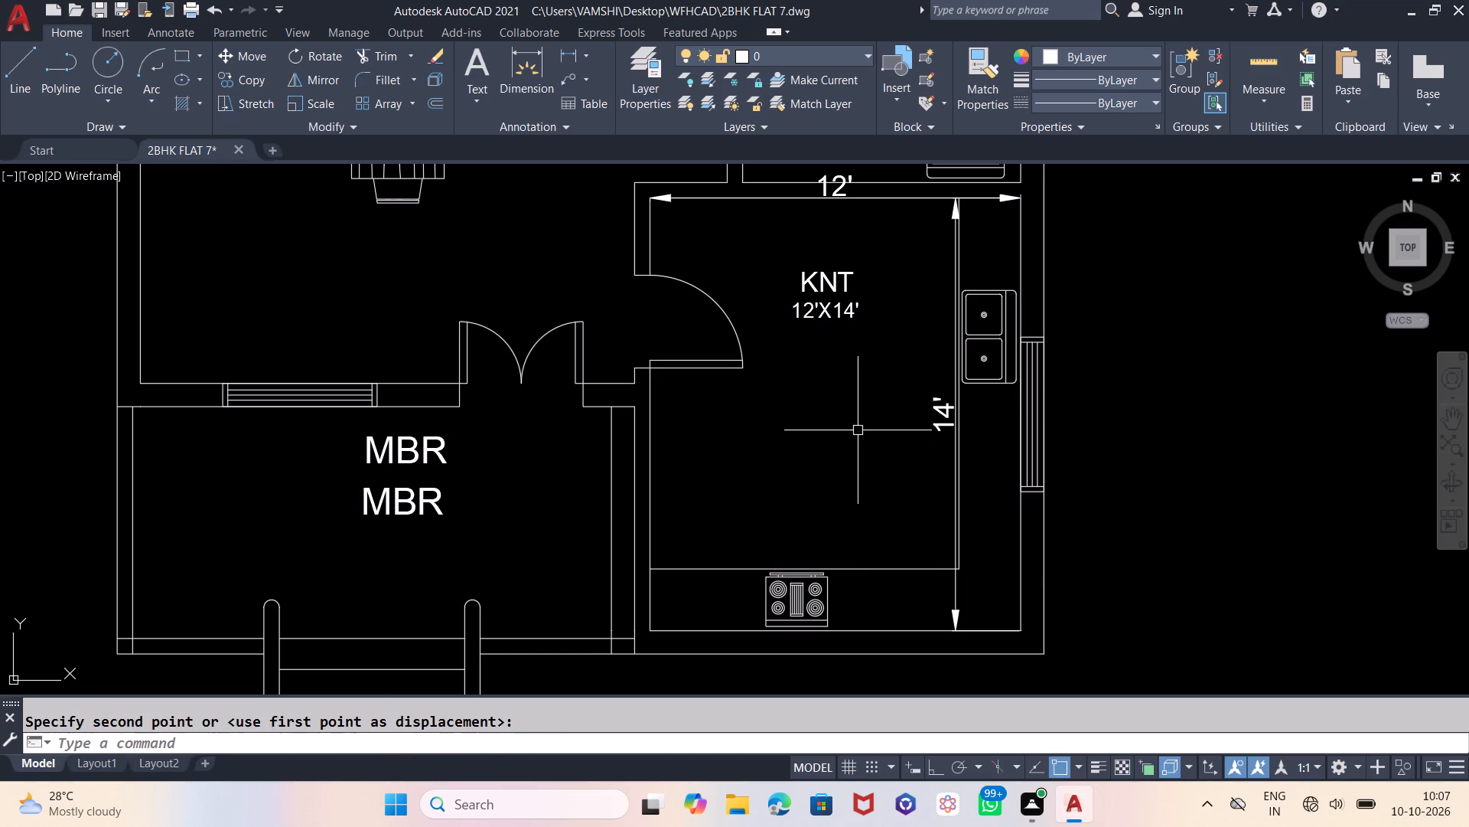
Delete the kitchen's two temporary dimensions, the 12' width and the 14' length.
click(932, 411)
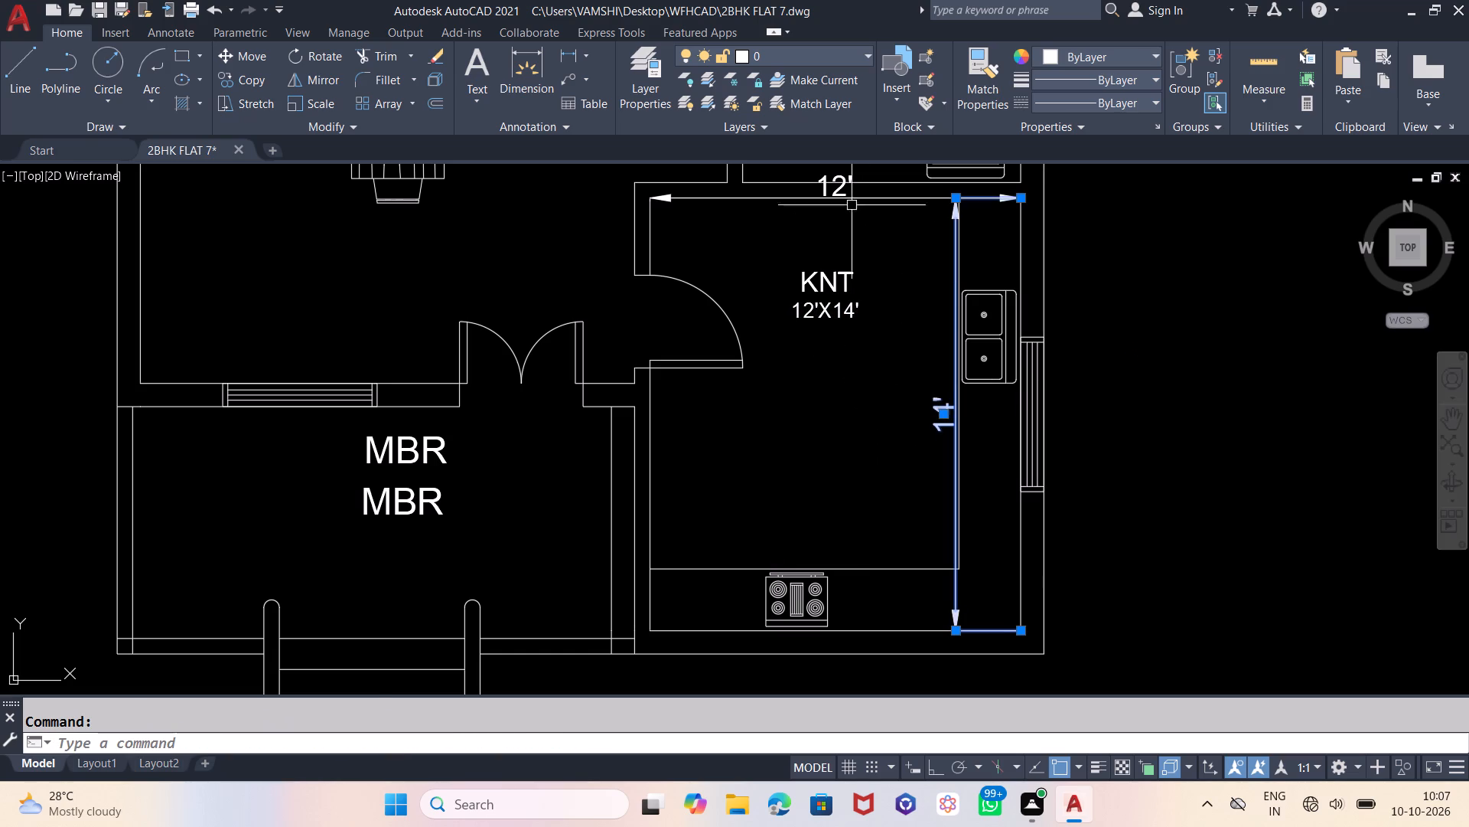
click(851, 198)
key(Delete)
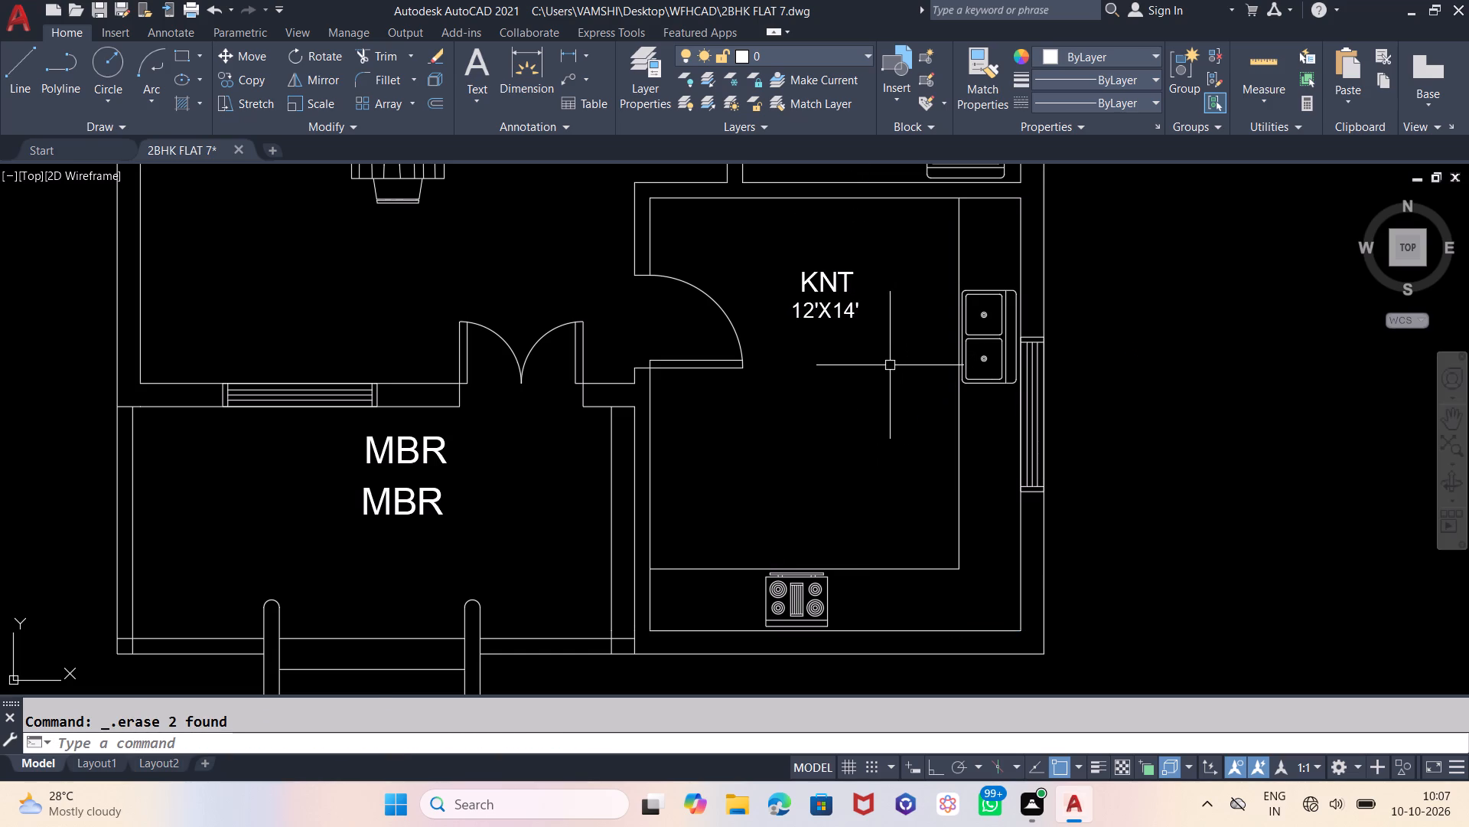
Change the upper MBR label in the room with the entrance steps to VERANDA.
scroll(1204, 264, down, 1)
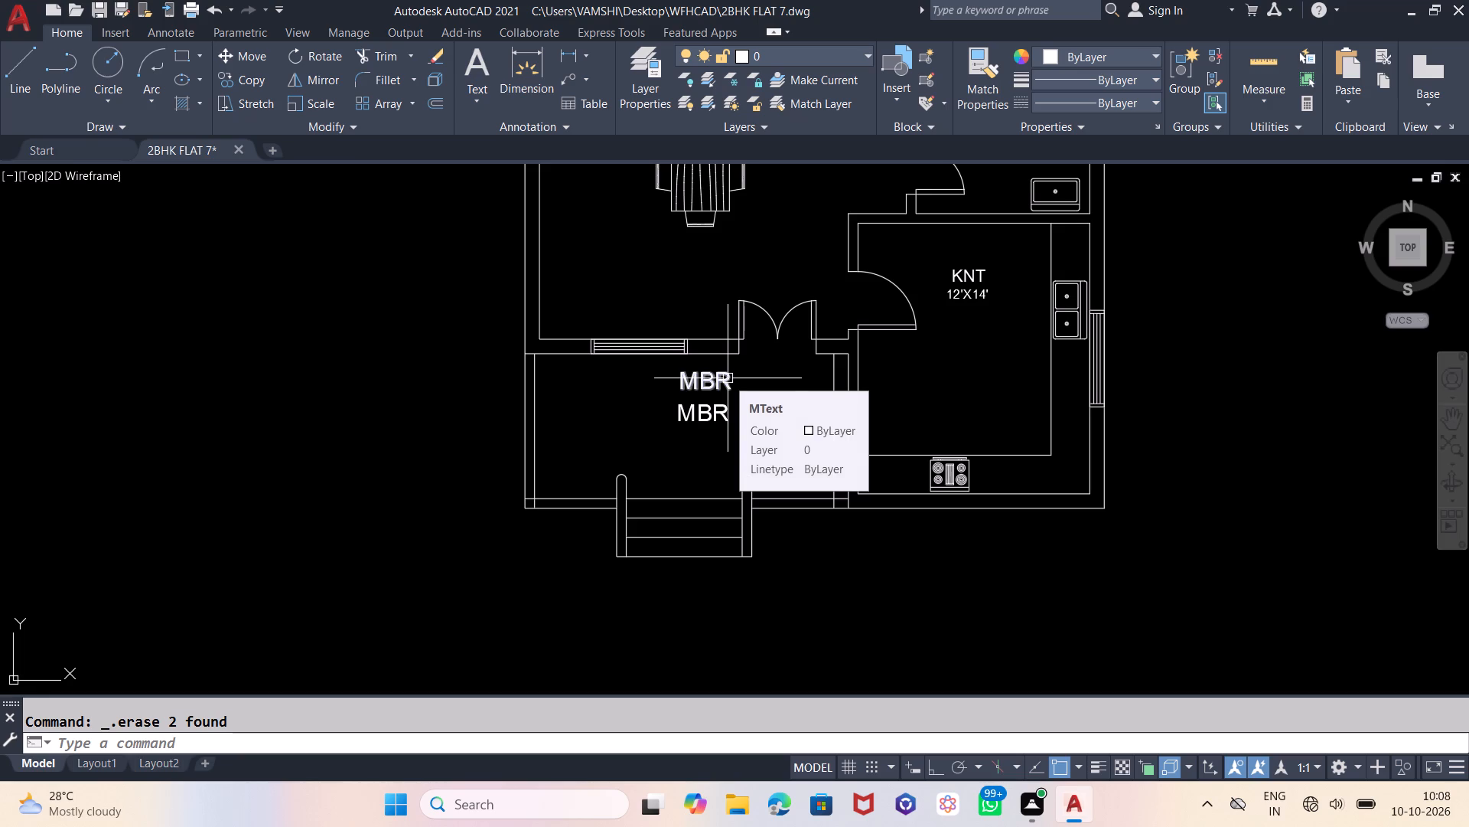
double_click(728, 378)
key(BackSpace)
key(BackSpace)
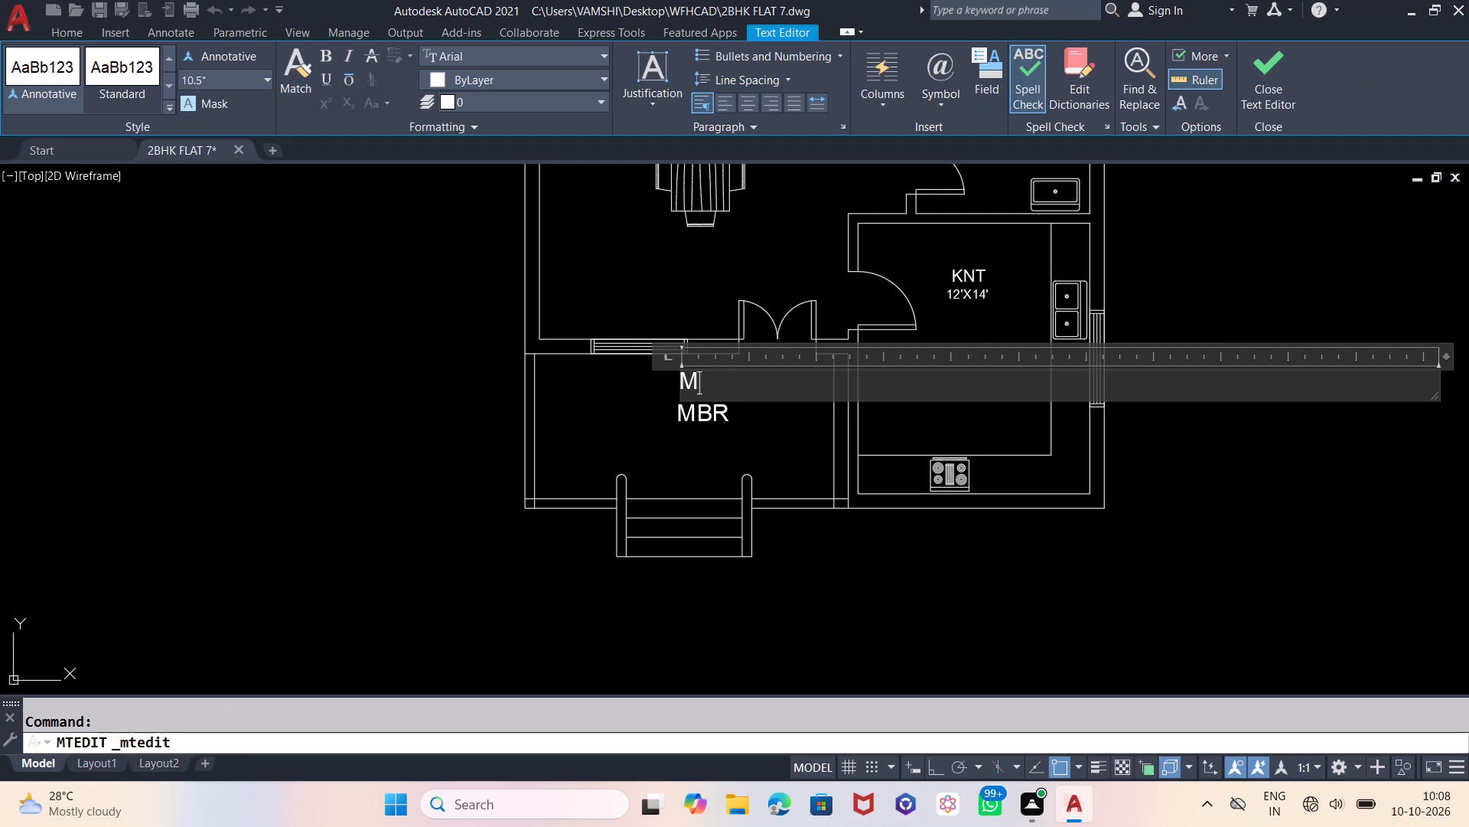
key(BackSpace)
text(VERANDA)
click(775, 440)
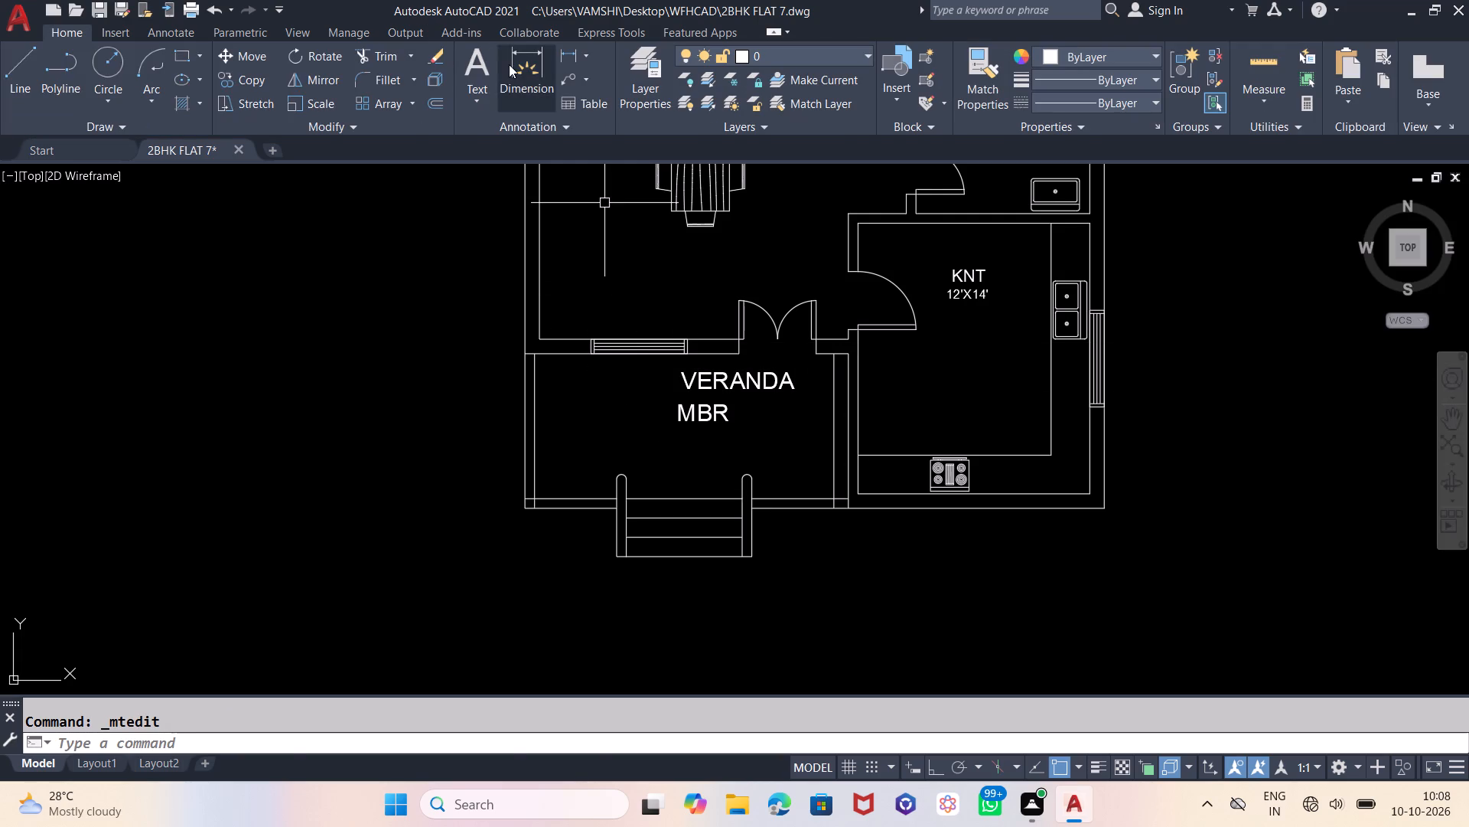
Add temporary linear dimensions for the veranda's inside width along its top wall and its depth along the side nearest the kitchen.
click(510, 64)
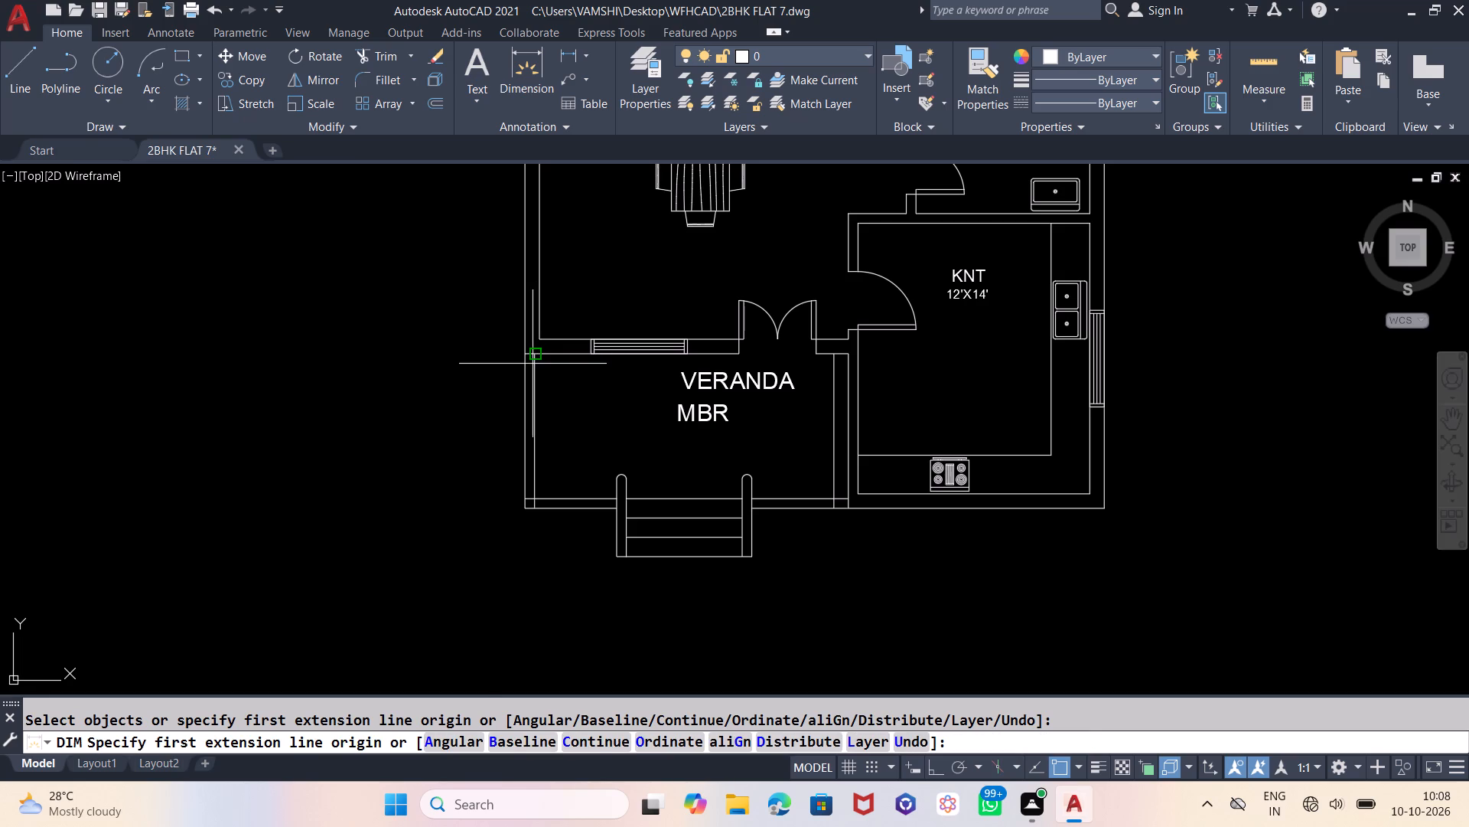
scroll(533, 364, up, 3)
click(526, 322)
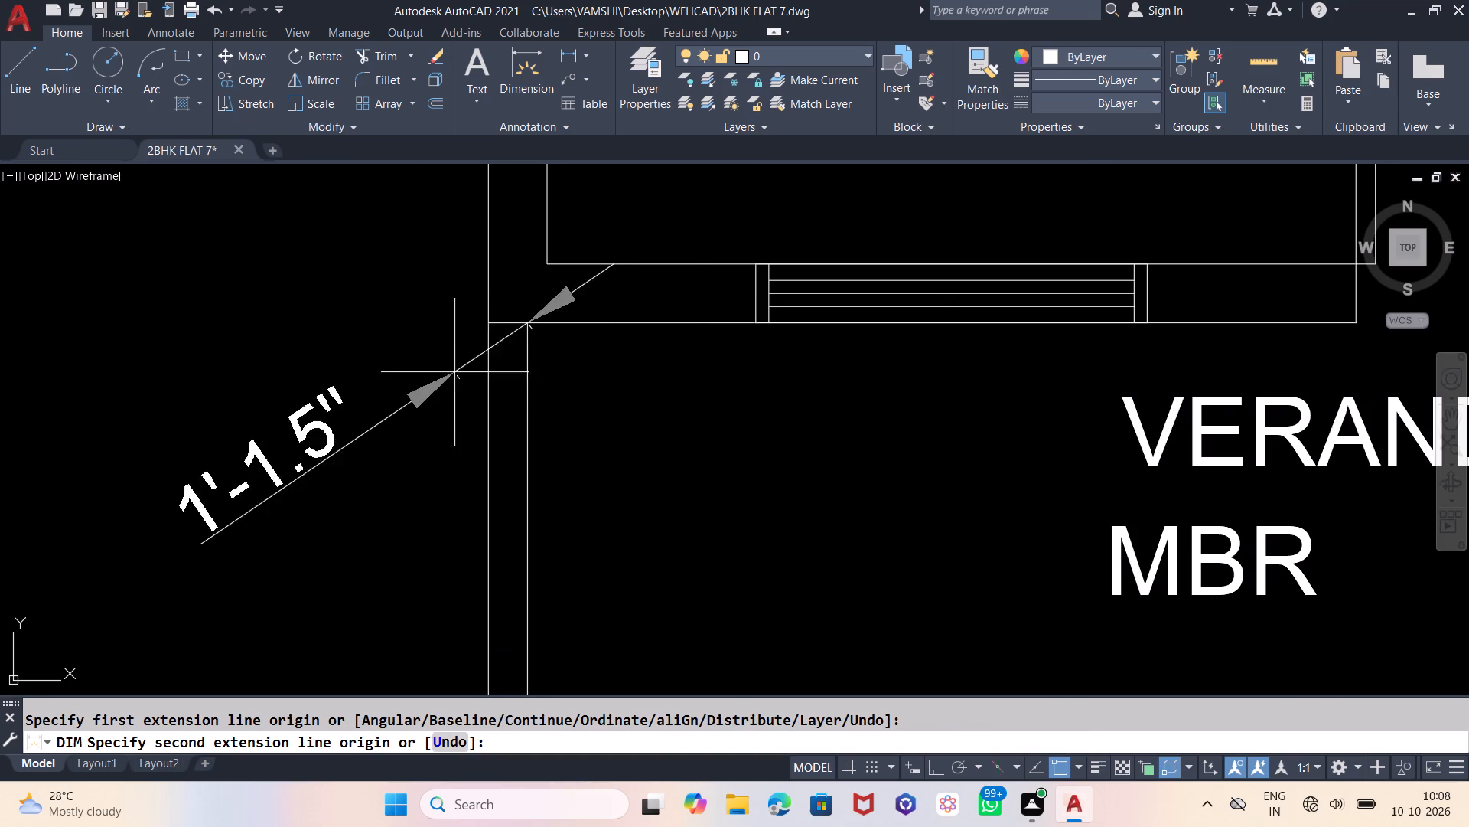
scroll(451, 377, down, 2)
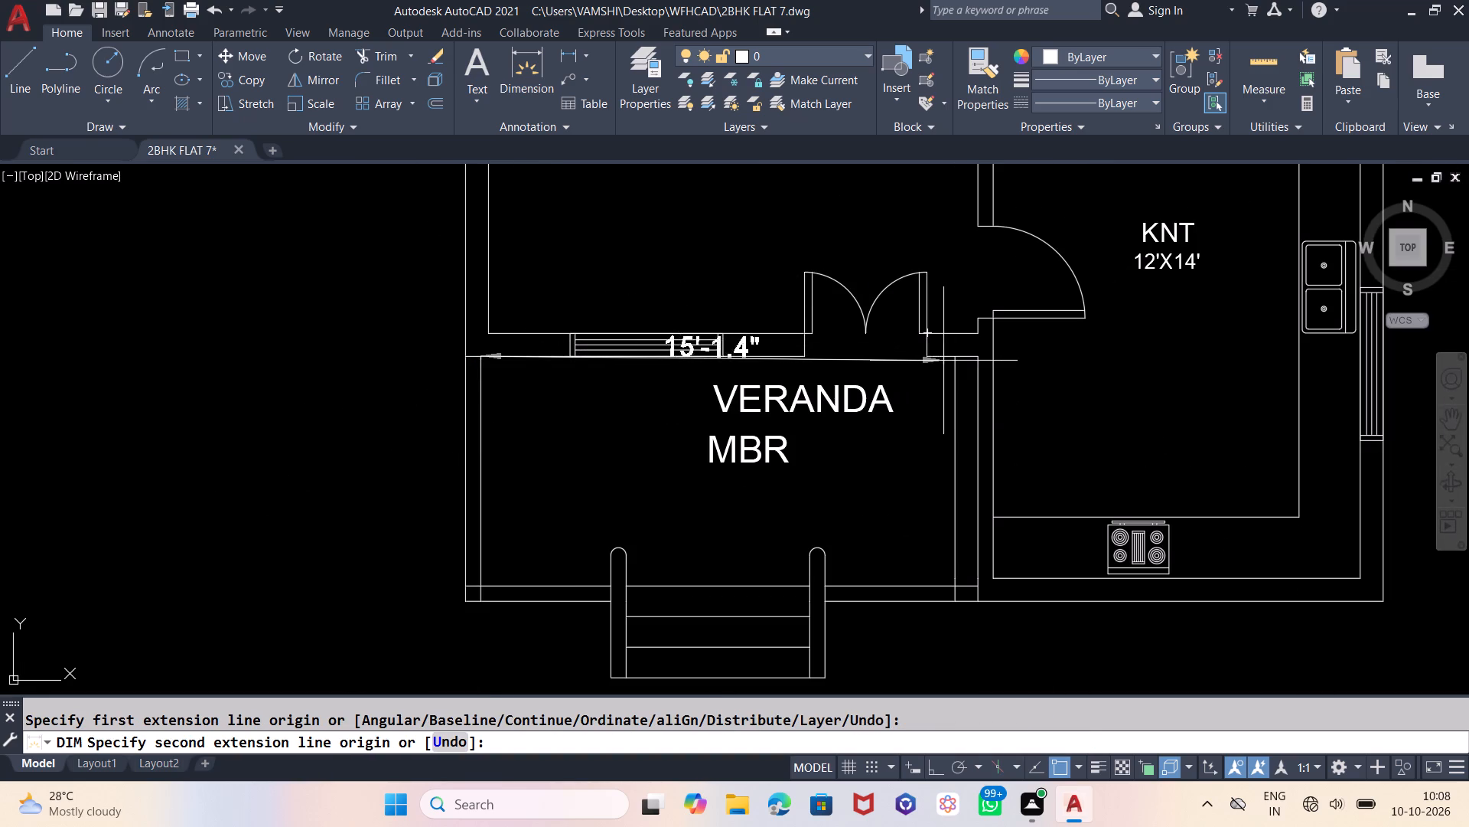
click(956, 357)
click(958, 376)
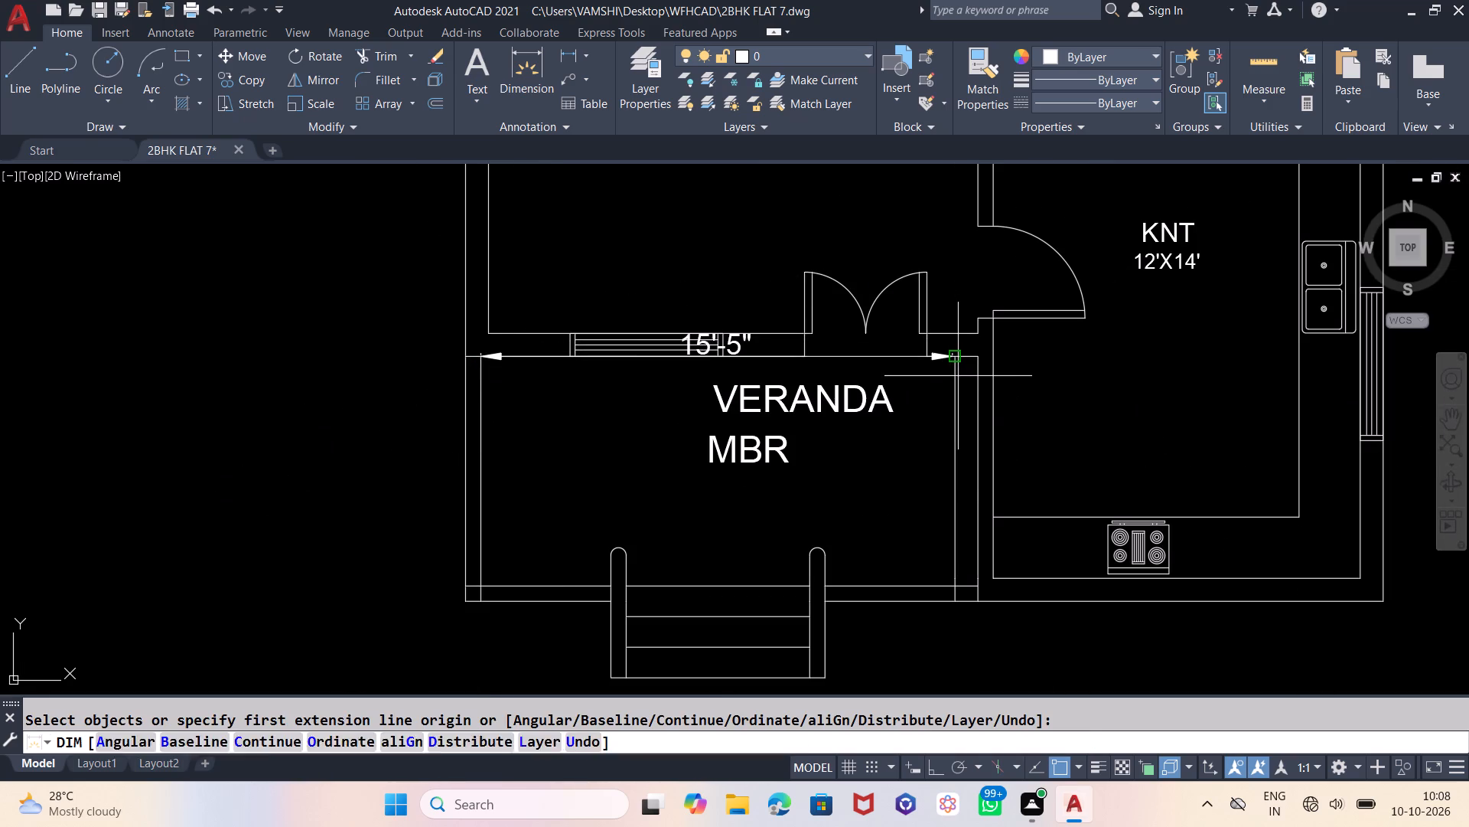
click(955, 588)
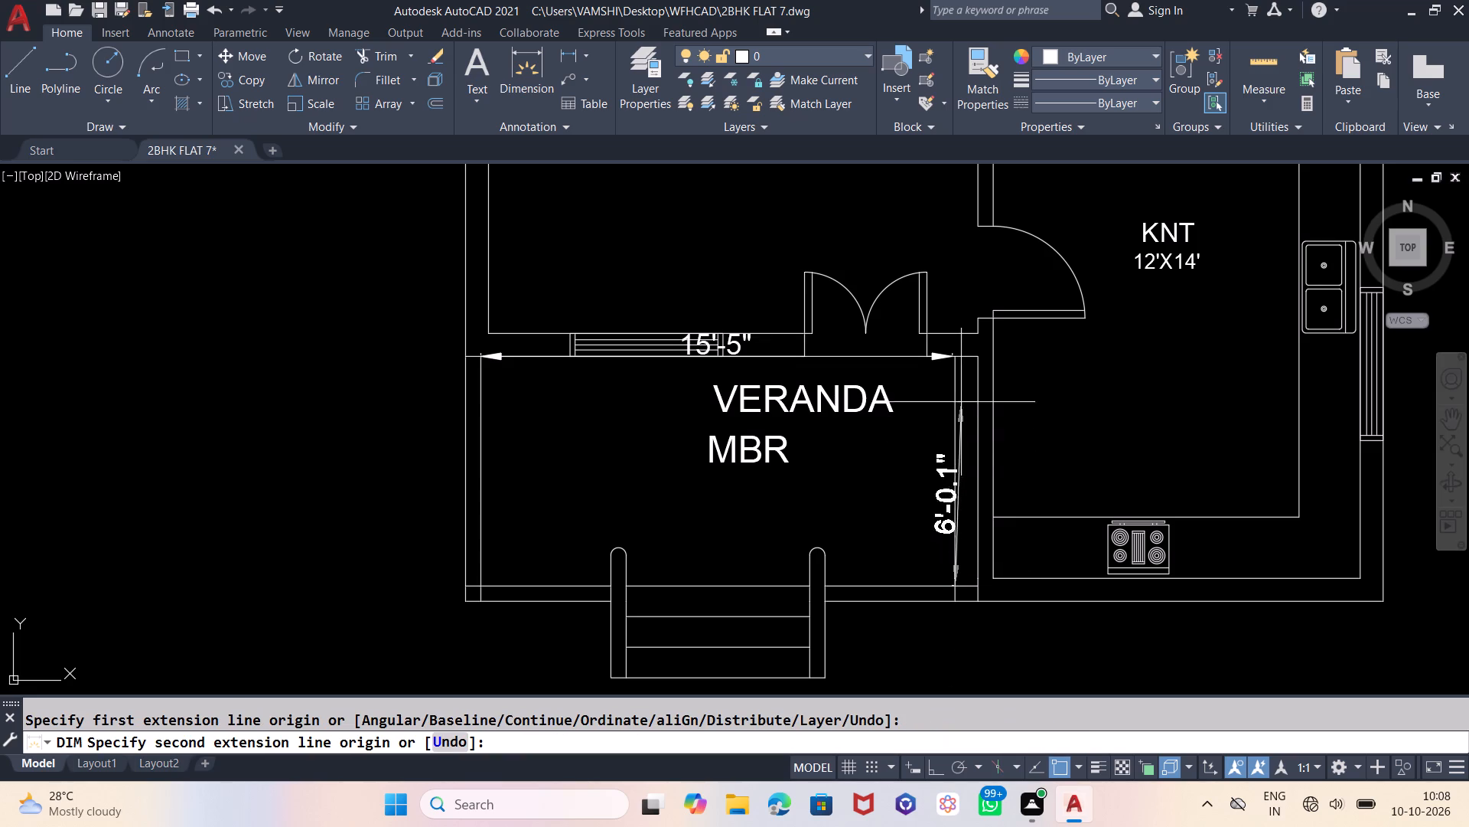
click(955, 360)
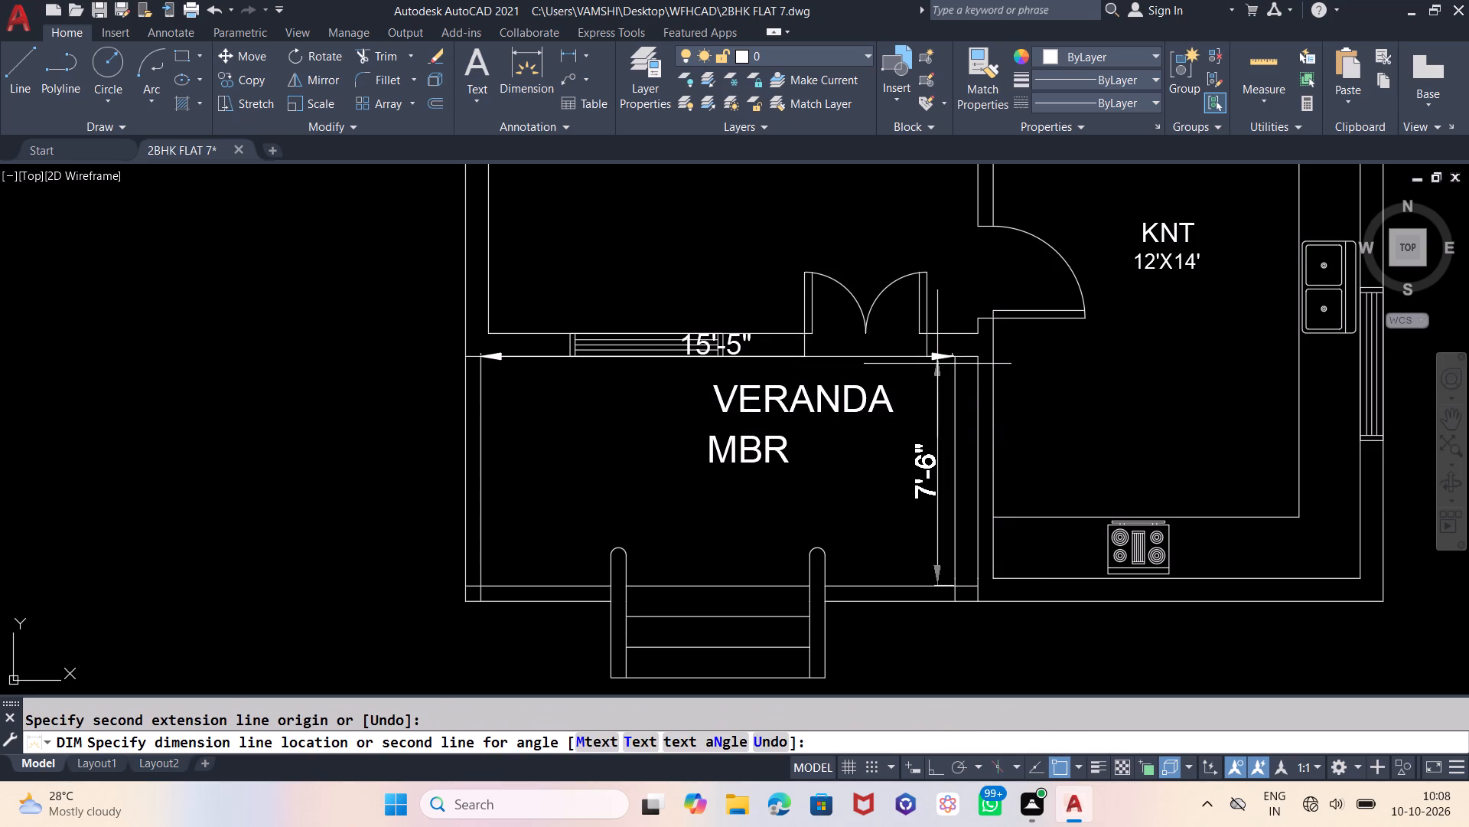
click(936, 364)
key(Escape)
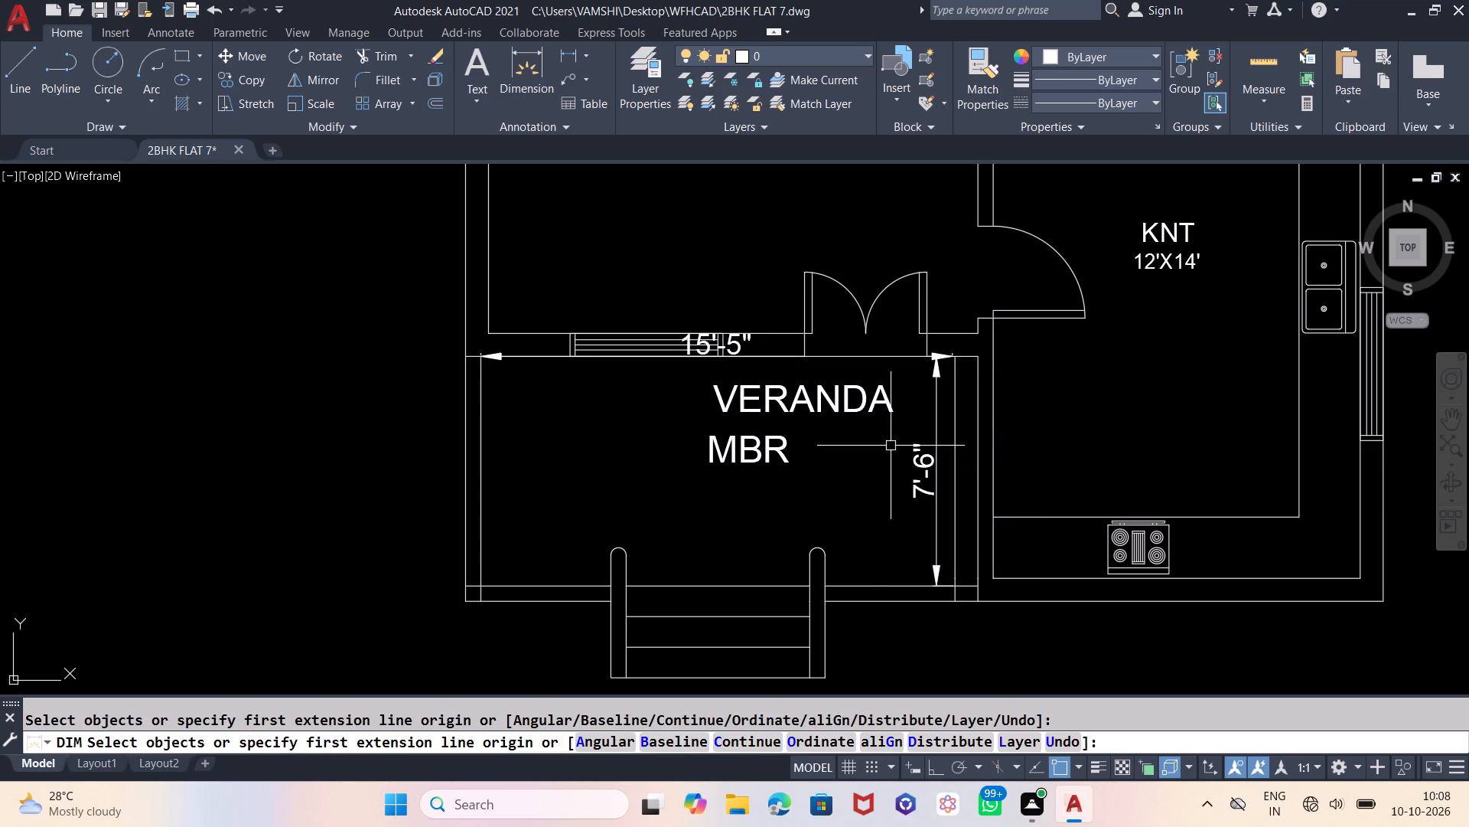
Change the remaining MBR label below VERANDA to the room size 15'5"X7'6".
double_click(781, 447)
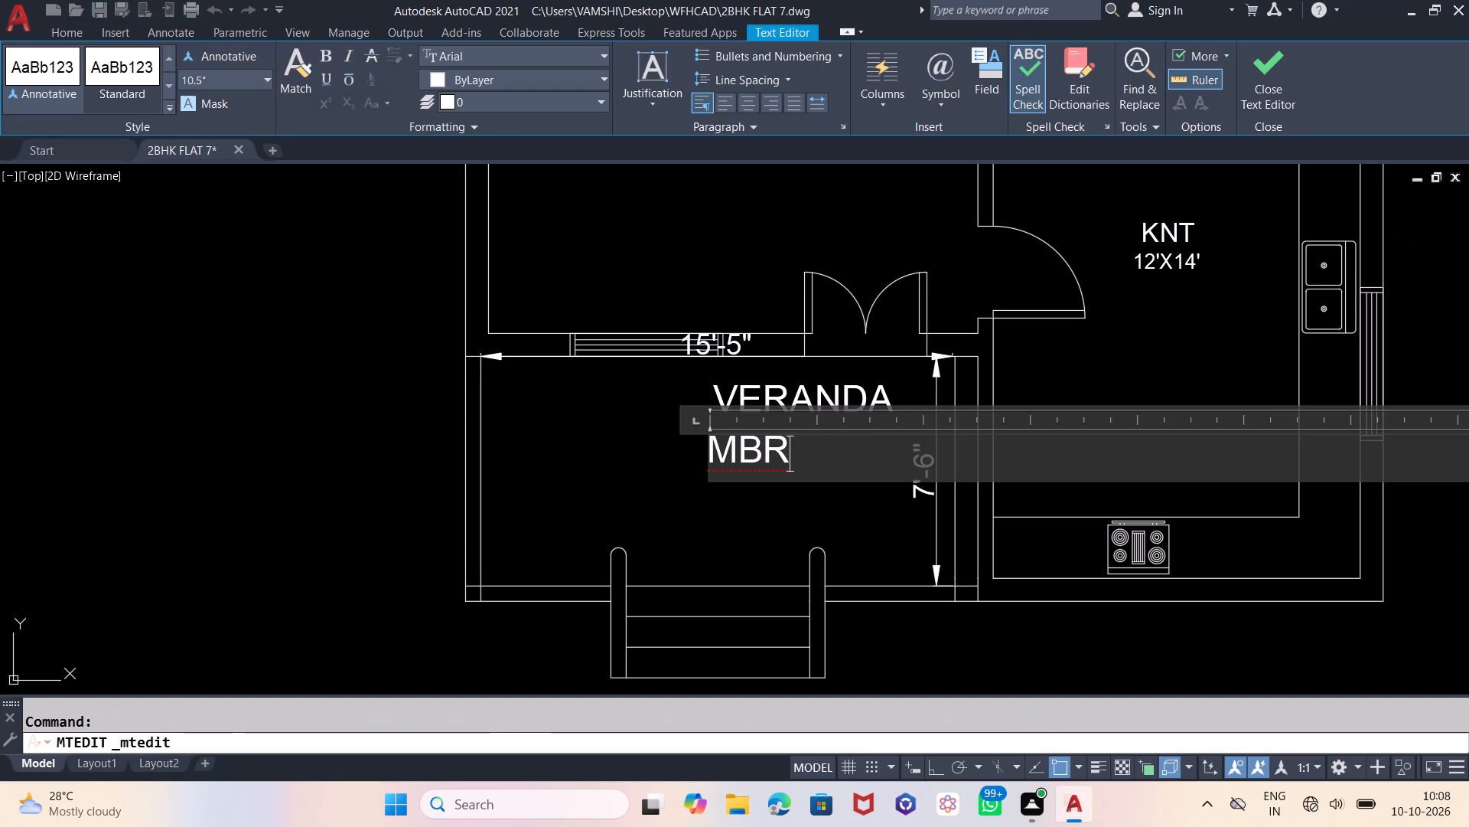
key(BackSpace)
key(BackSpace)
key(BackSpace)
text(15')
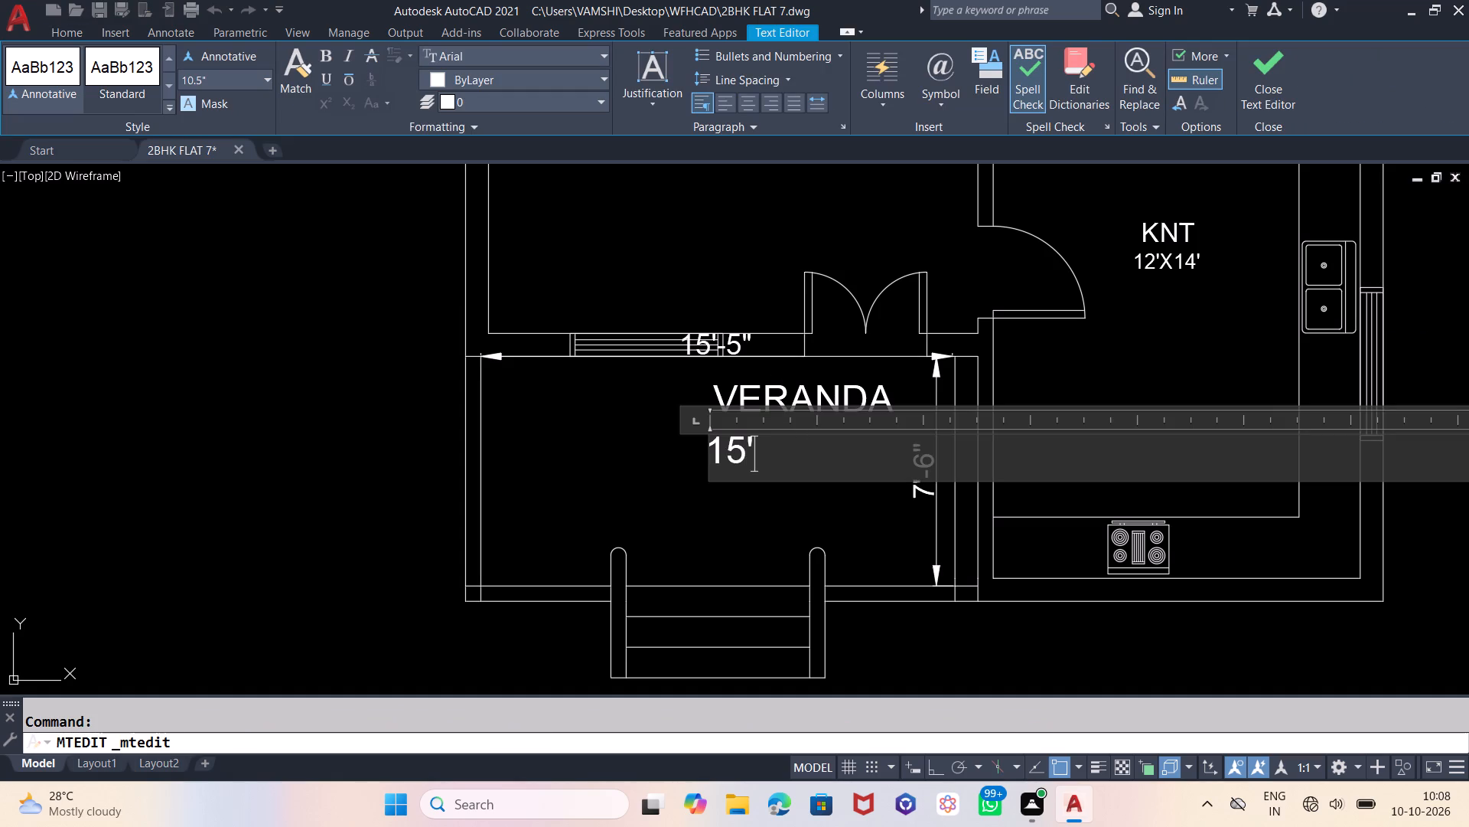
text(5")
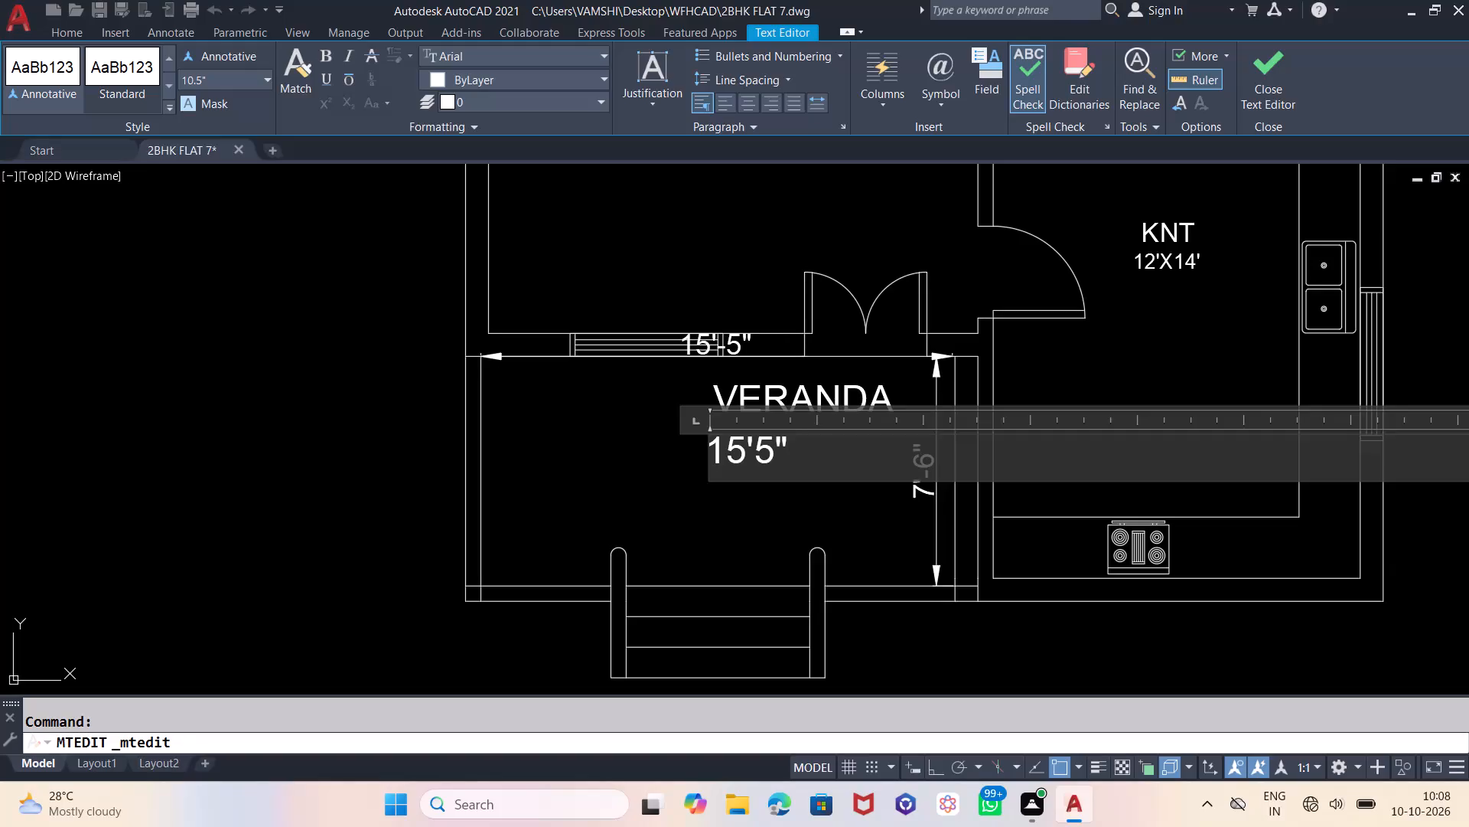
key(x)
text(7')
text(6")
click(740, 510)
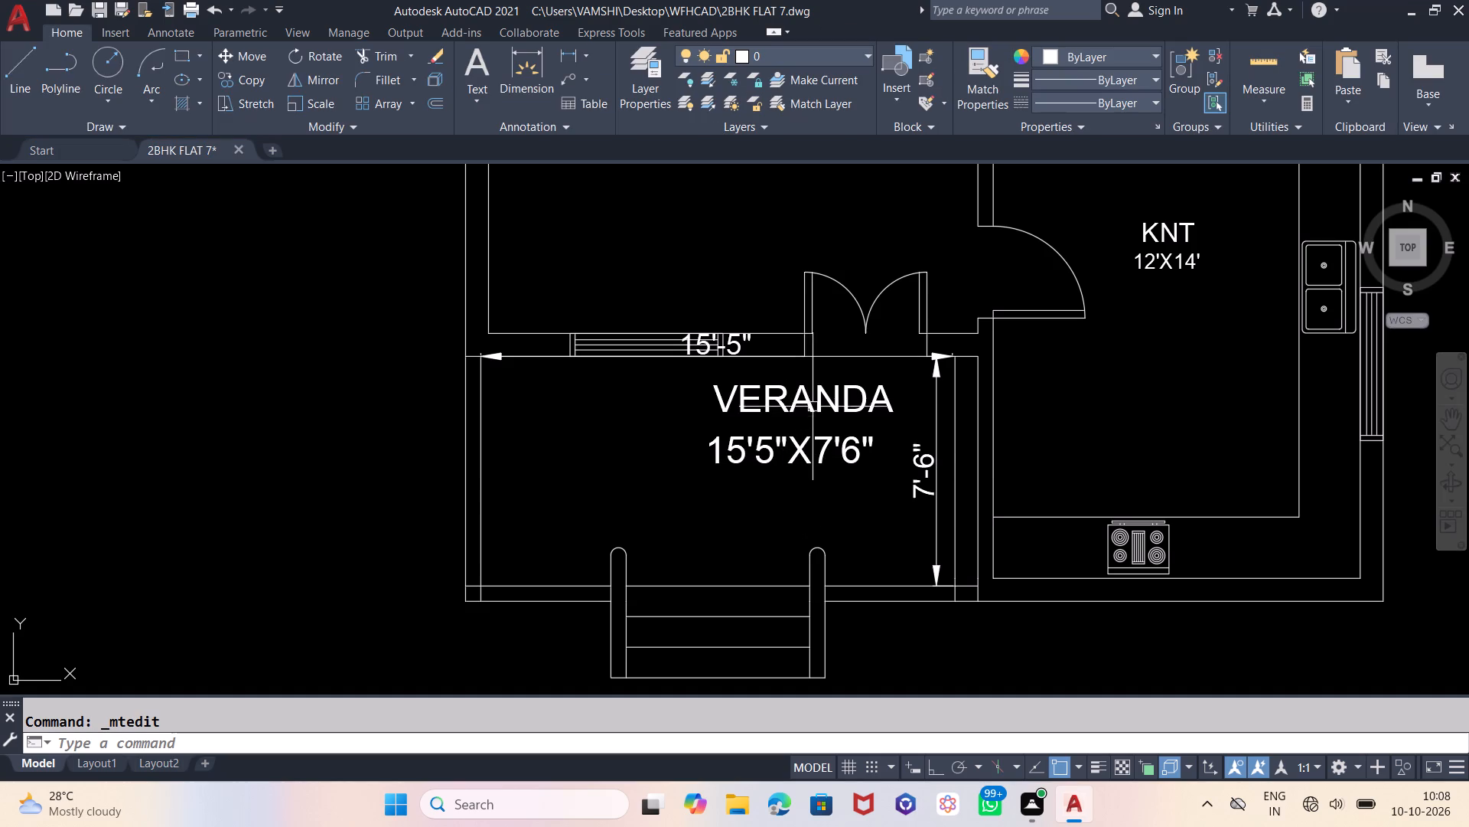
Scale the VERANDA label down freehand to a smaller text size, using a base point just left of it.
click(815, 396)
text(SC)
key(Return)
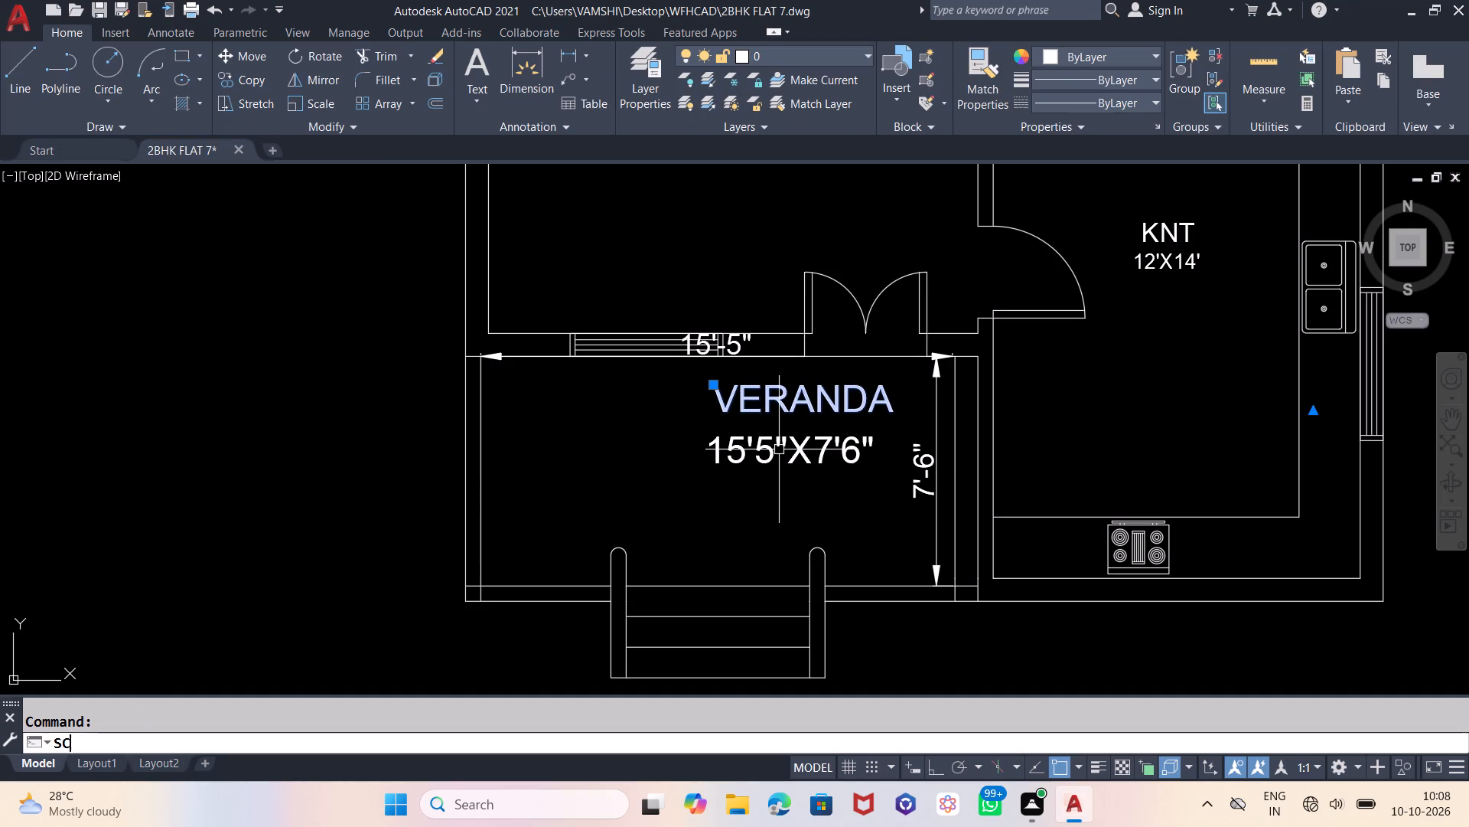
click(656, 398)
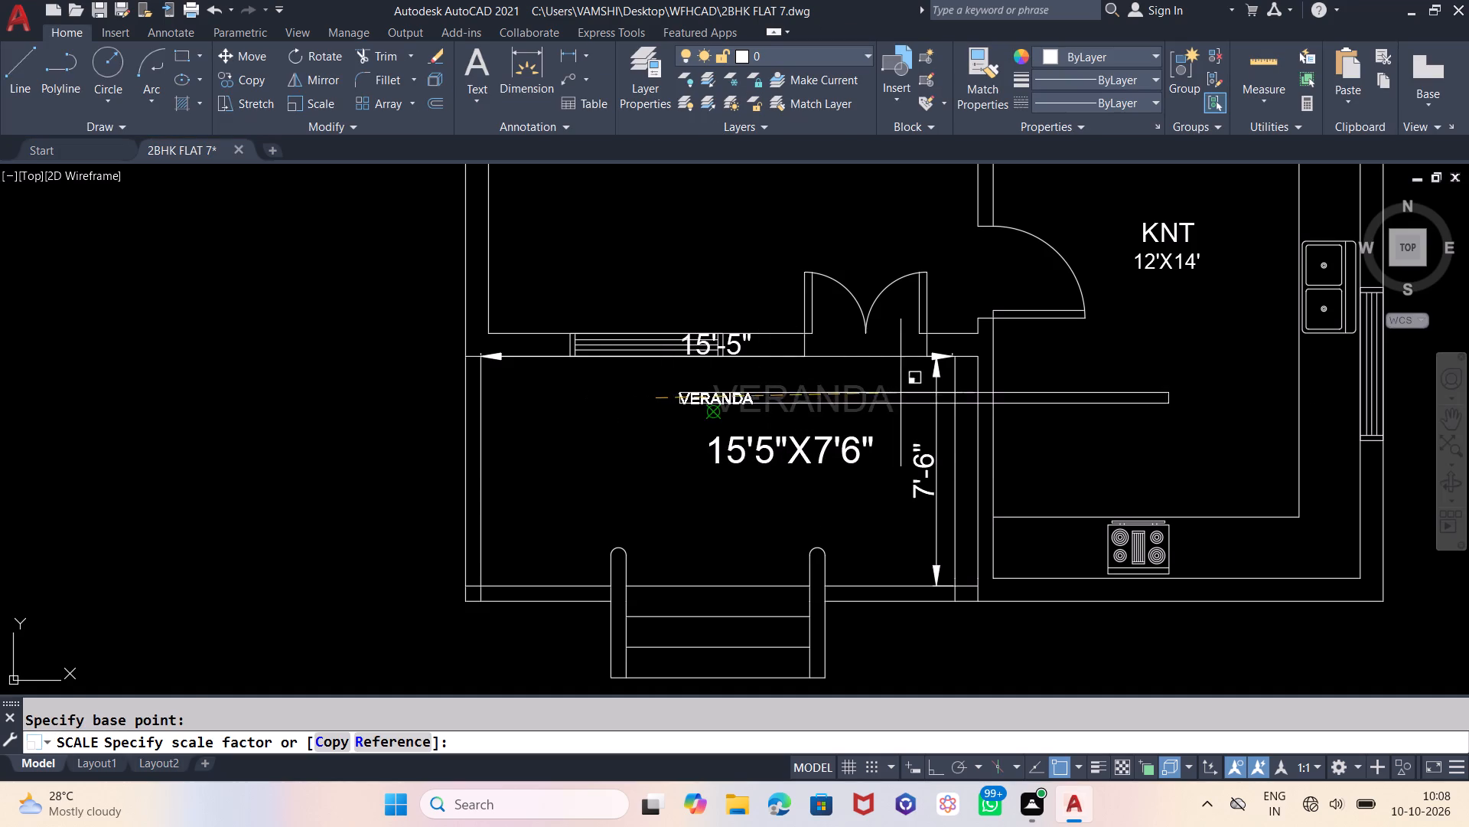
click(1001, 336)
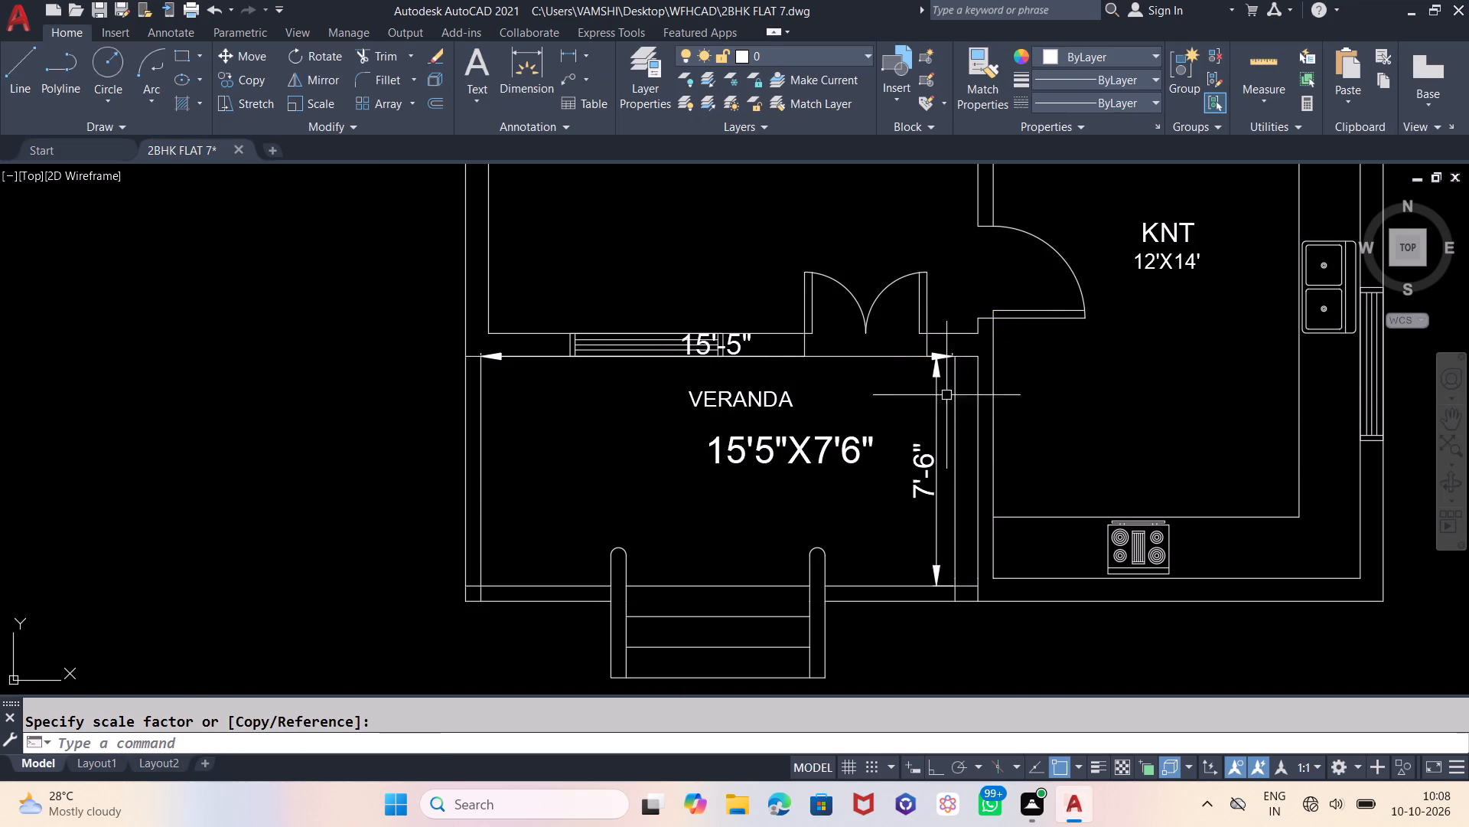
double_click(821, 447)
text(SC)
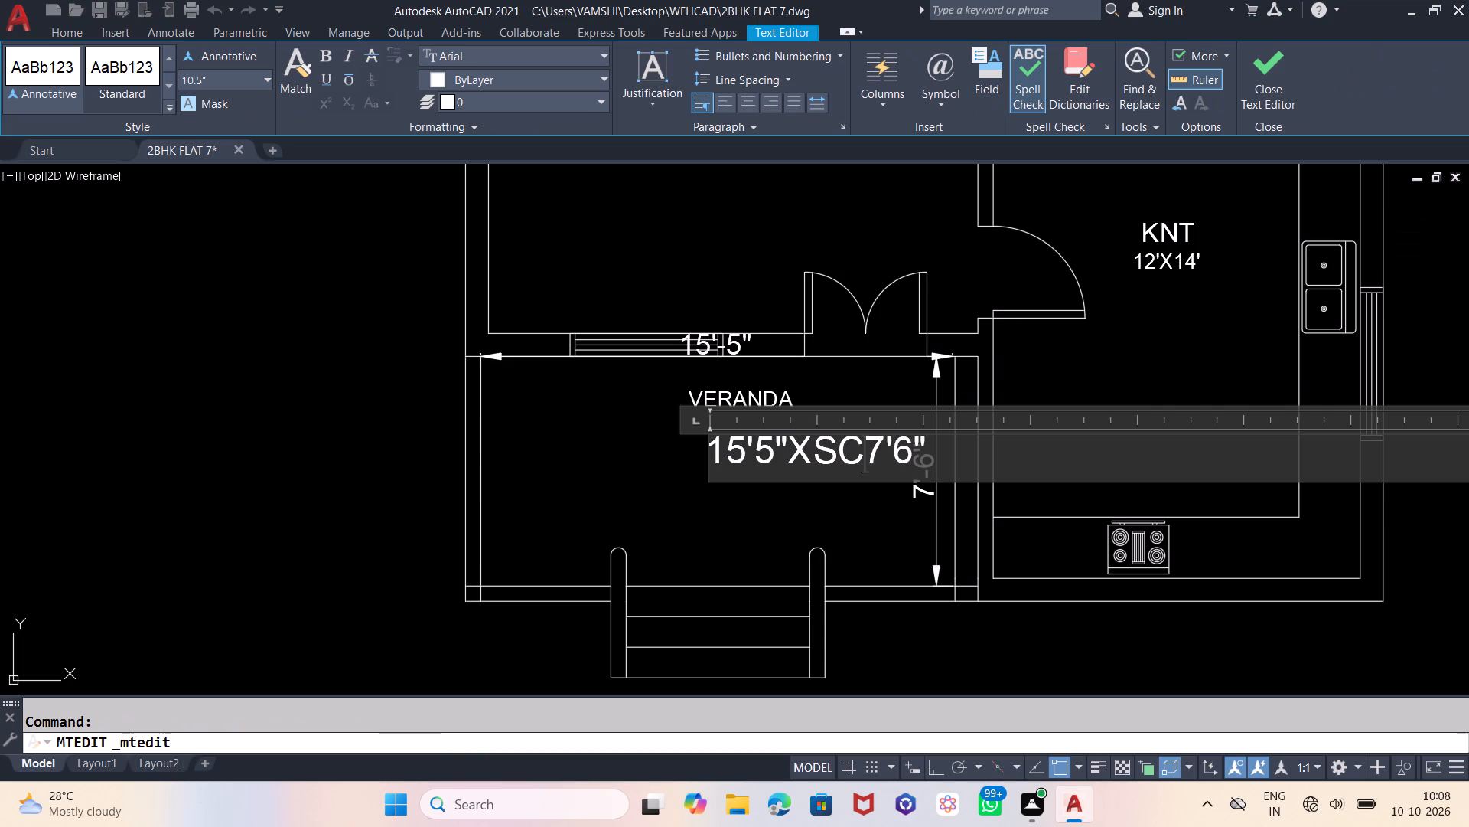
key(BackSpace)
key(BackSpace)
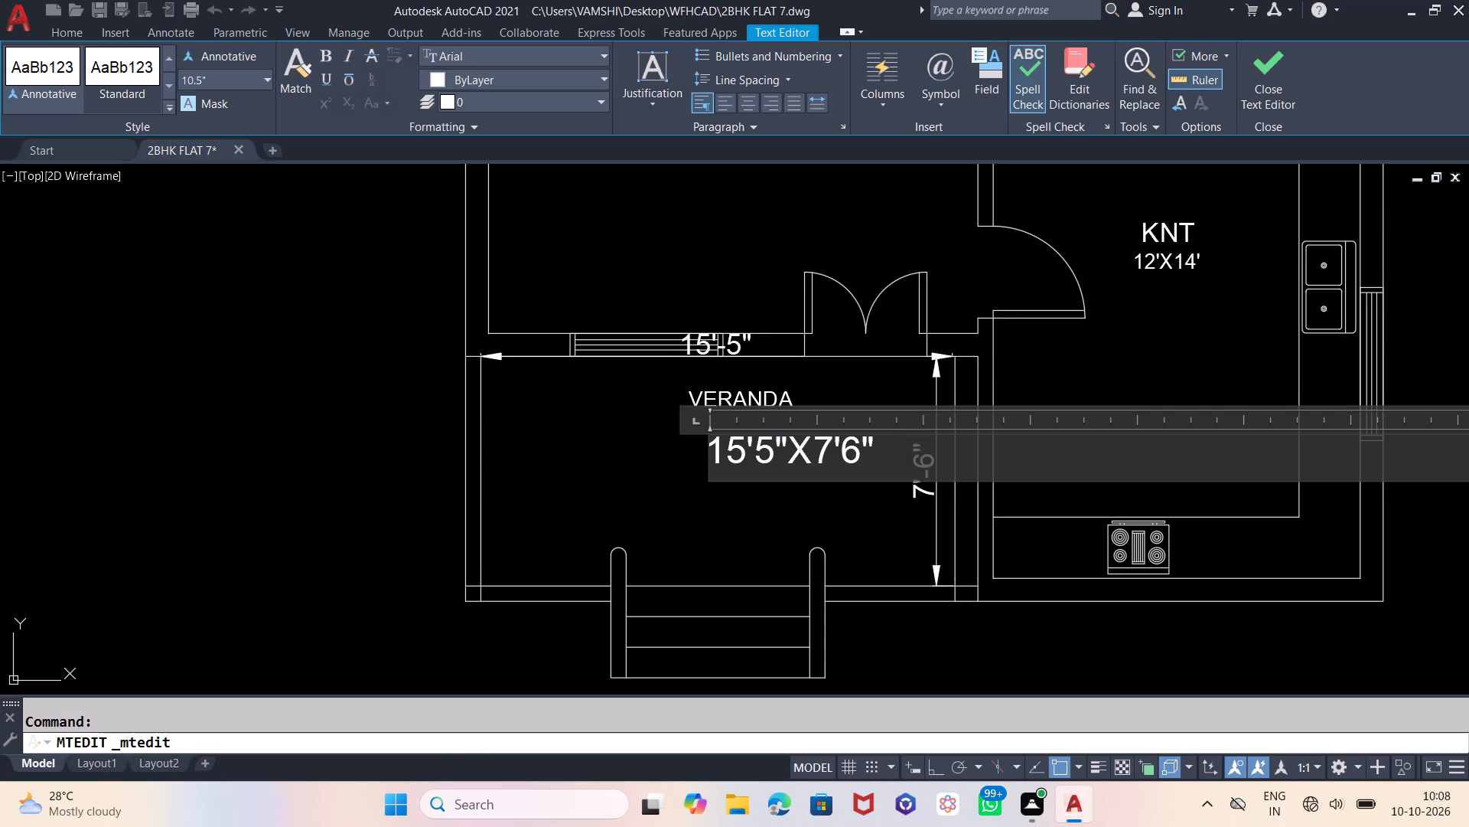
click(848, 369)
Scale the 15'5"X7'6" label down freehand to about the VERANDA text size, using a base point just left of it.
click(824, 445)
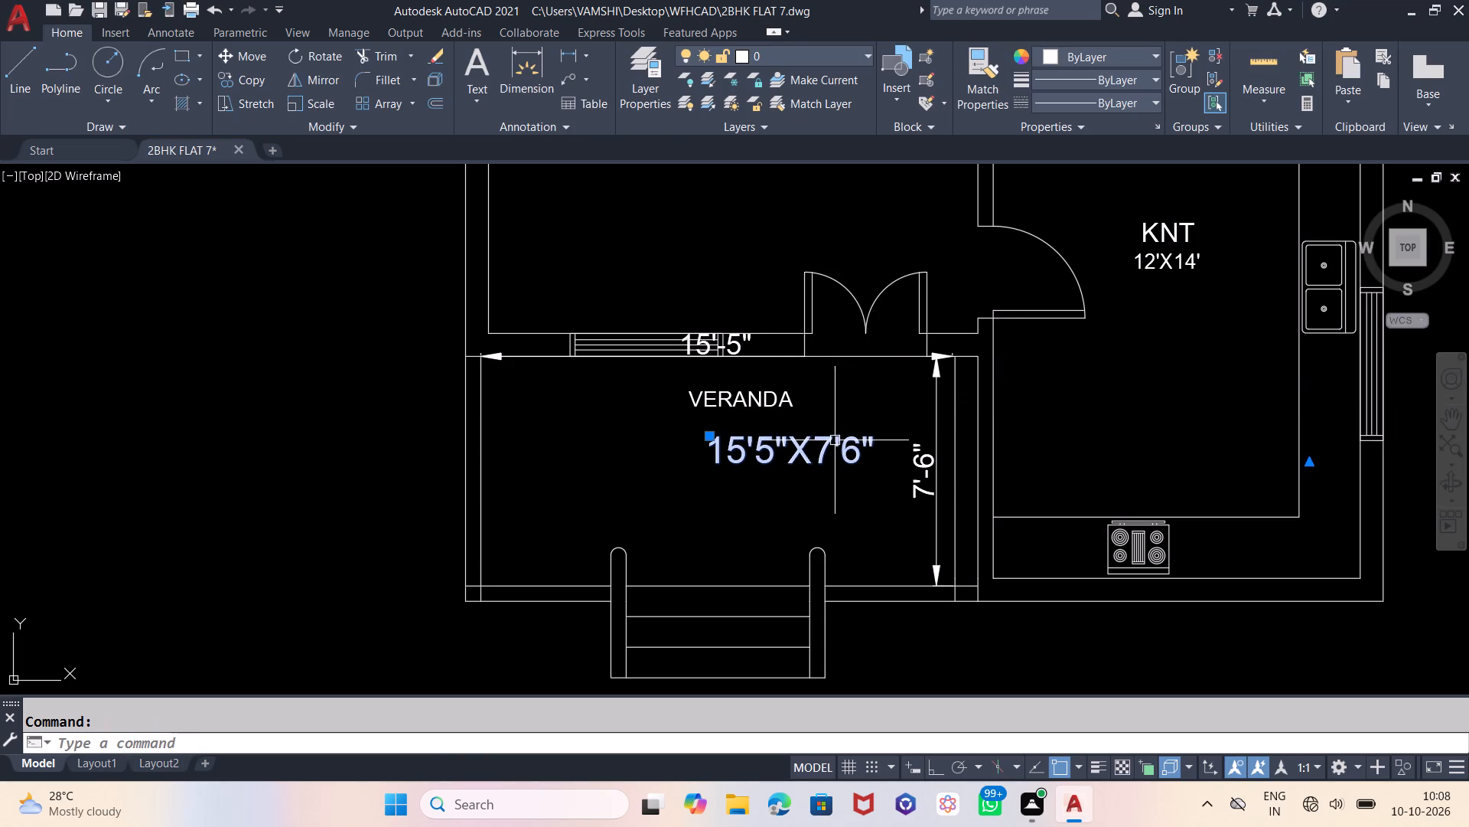
text(SC)
key(Return)
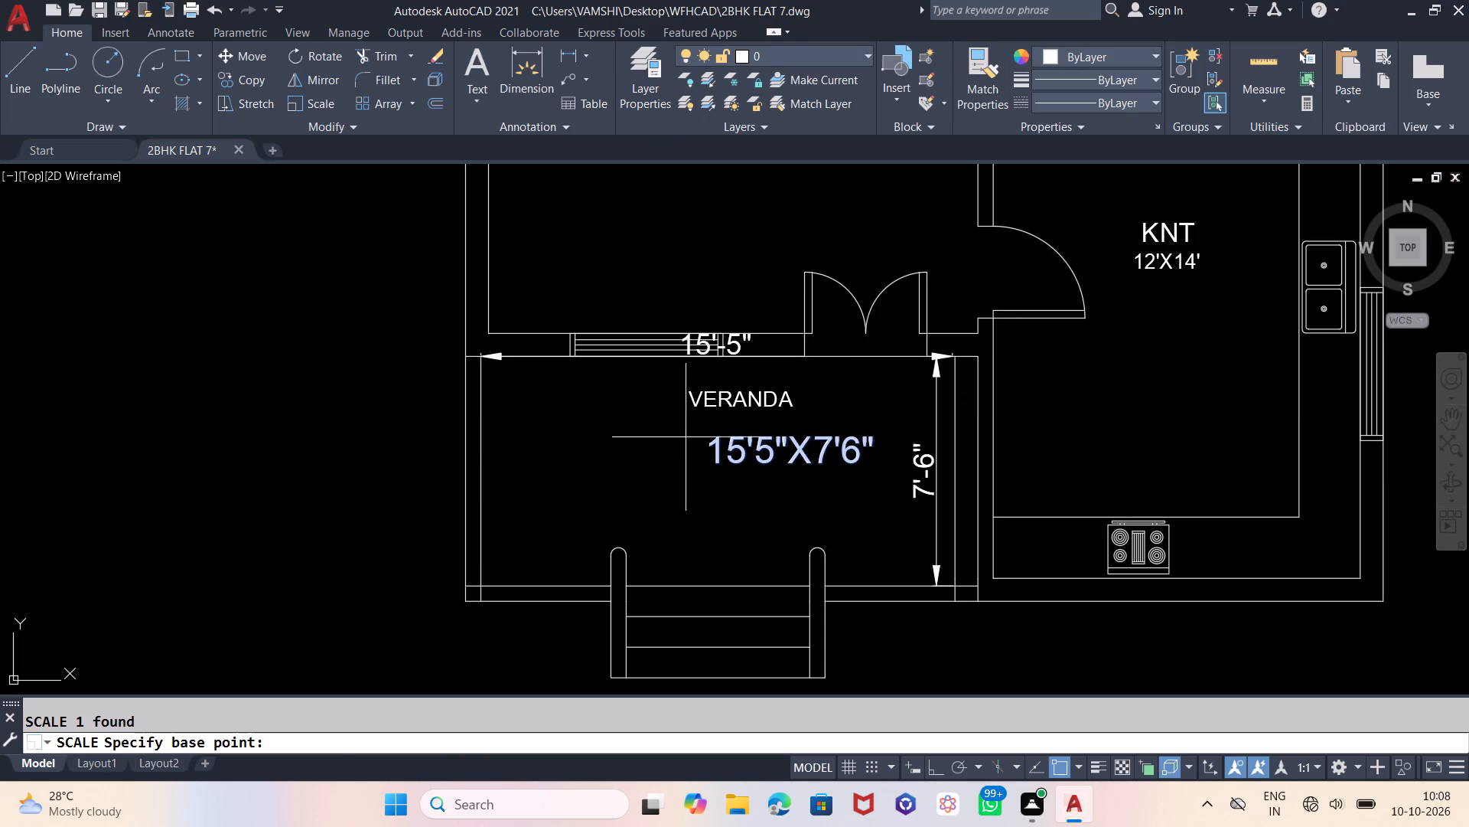
drag(686, 437, 694, 436)
click(1060, 391)
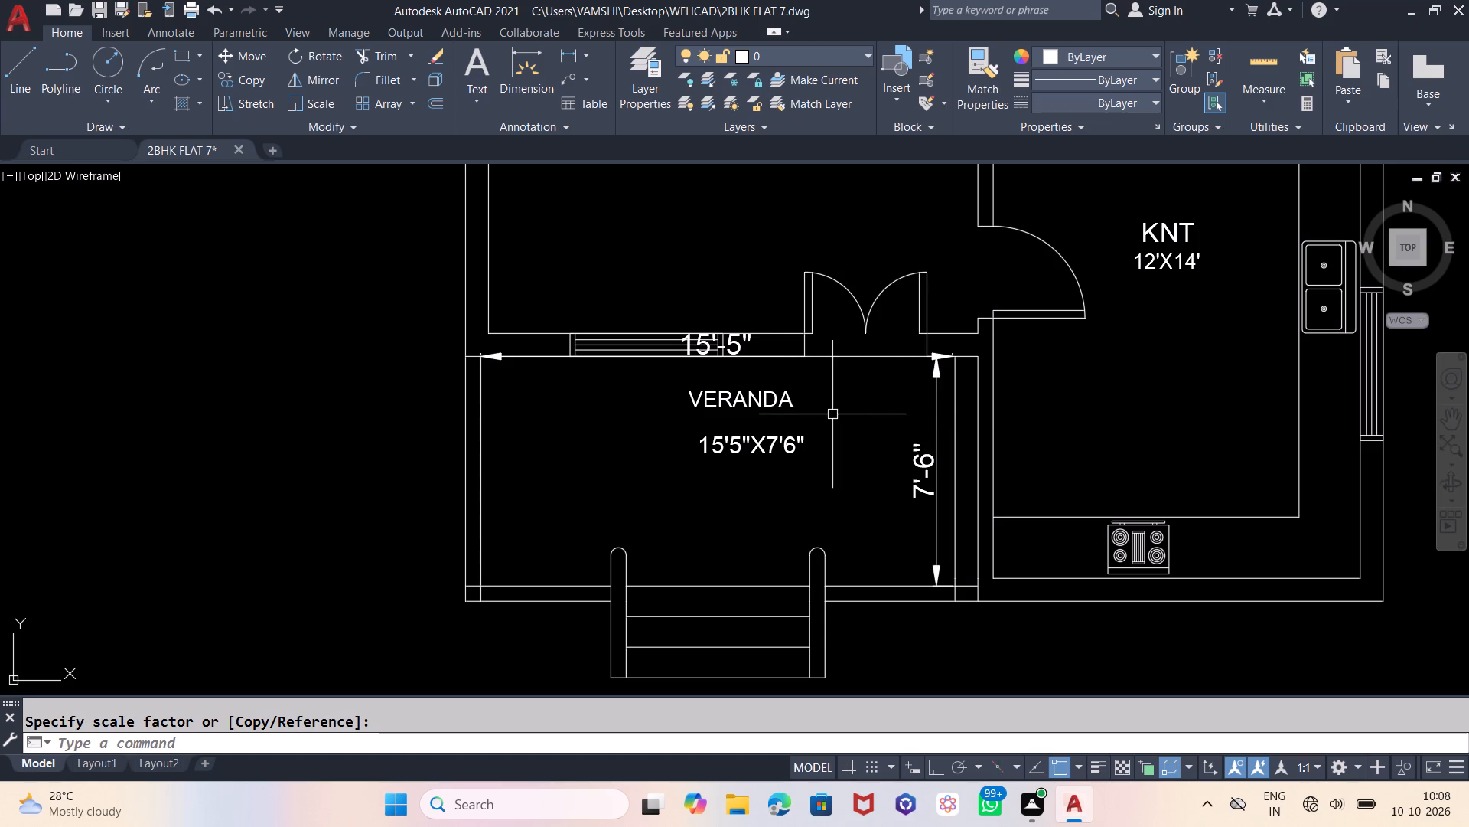
Move the VERANDA label a short distance left within the veranda.
click(783, 400)
key(m)
key(Return)
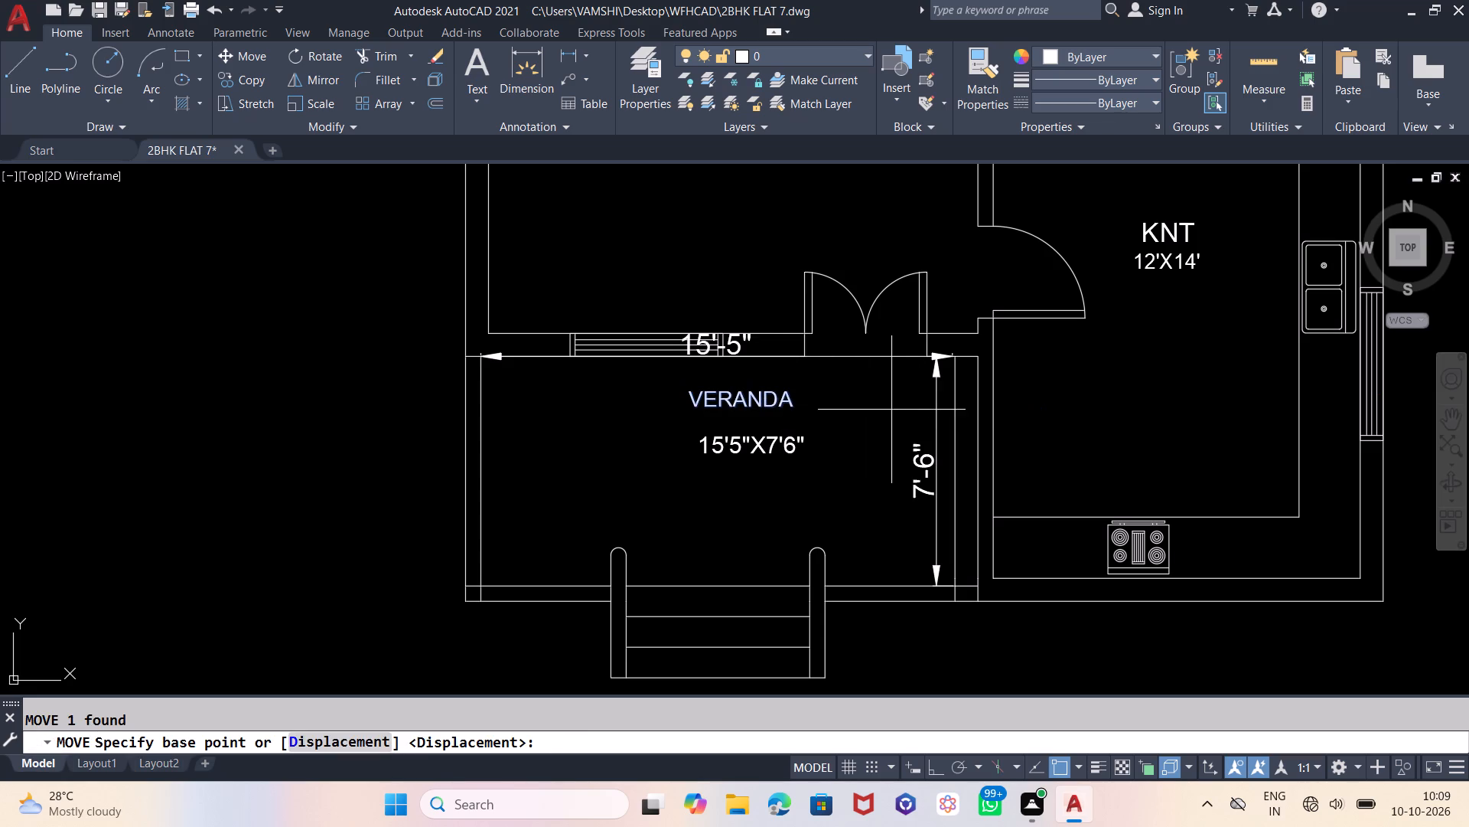
click(894, 403)
click(841, 402)
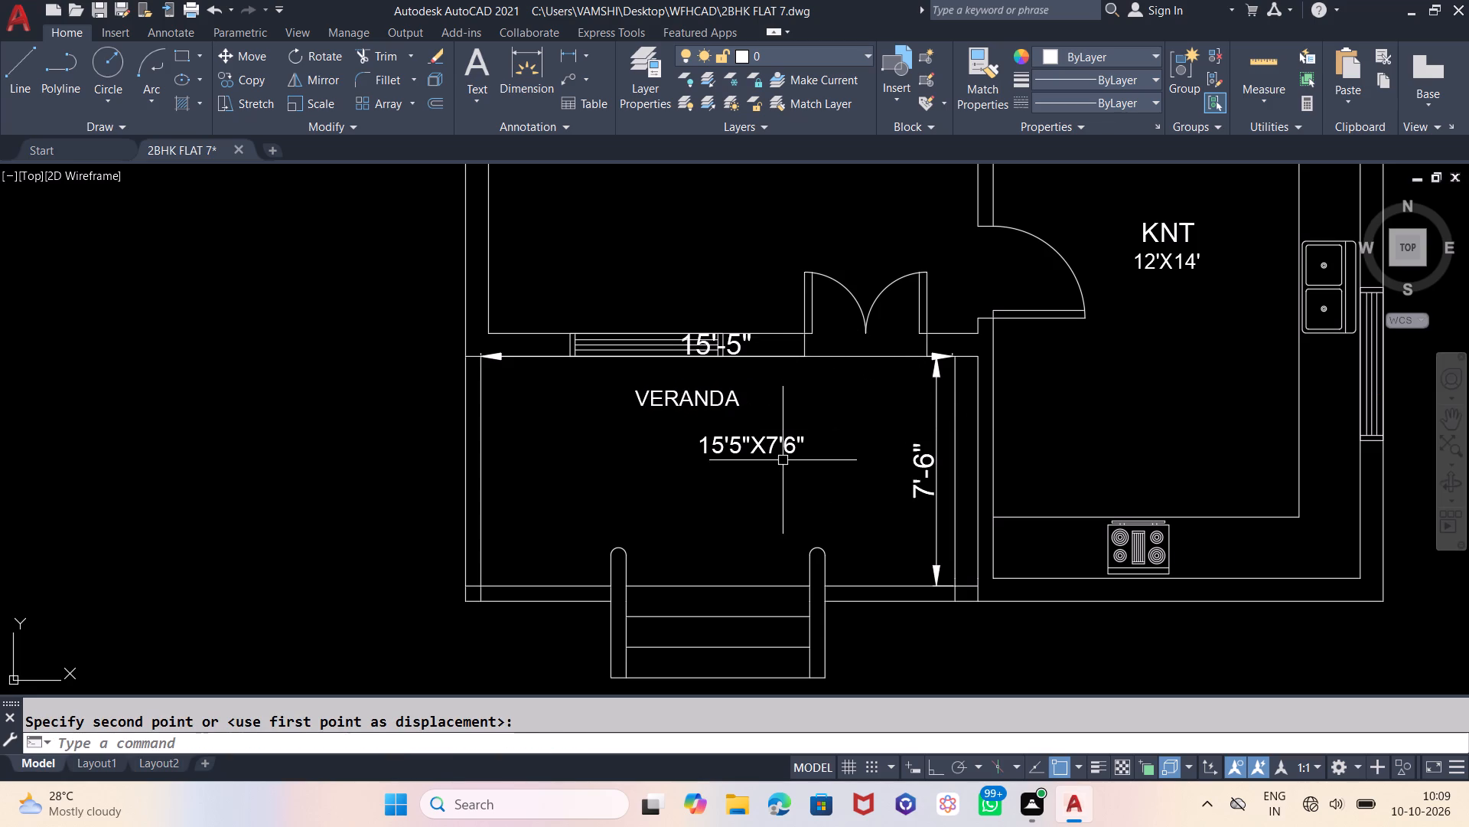
Move the 15'5"X7'6" label left and slightly up so it sits centred directly beneath VERANDA.
click(783, 454)
key(m)
key(Return)
click(829, 418)
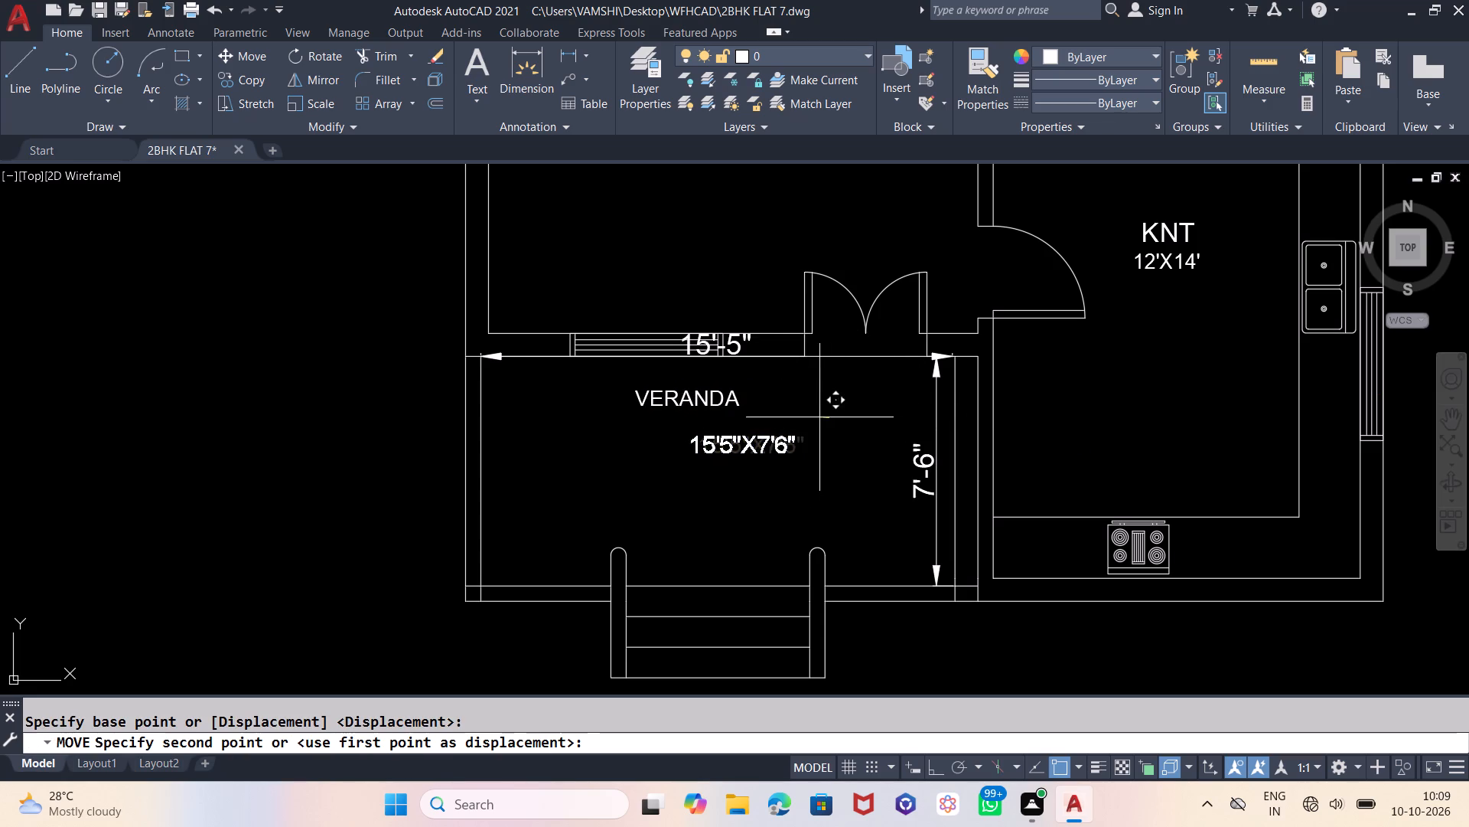
click(764, 401)
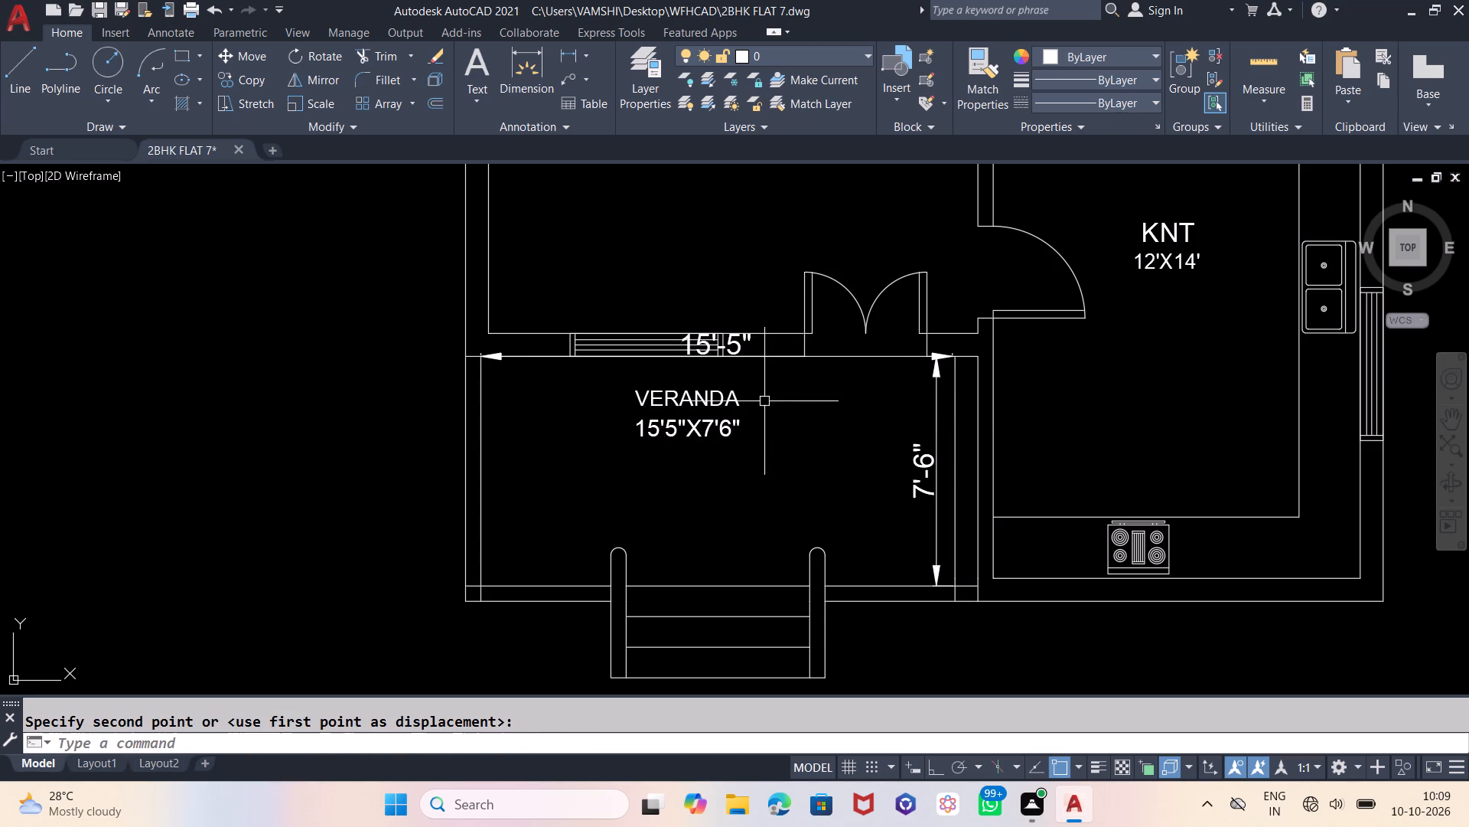
Delete the veranda's two temporary dimensions, 15'-5" and 7'-6".
click(728, 347)
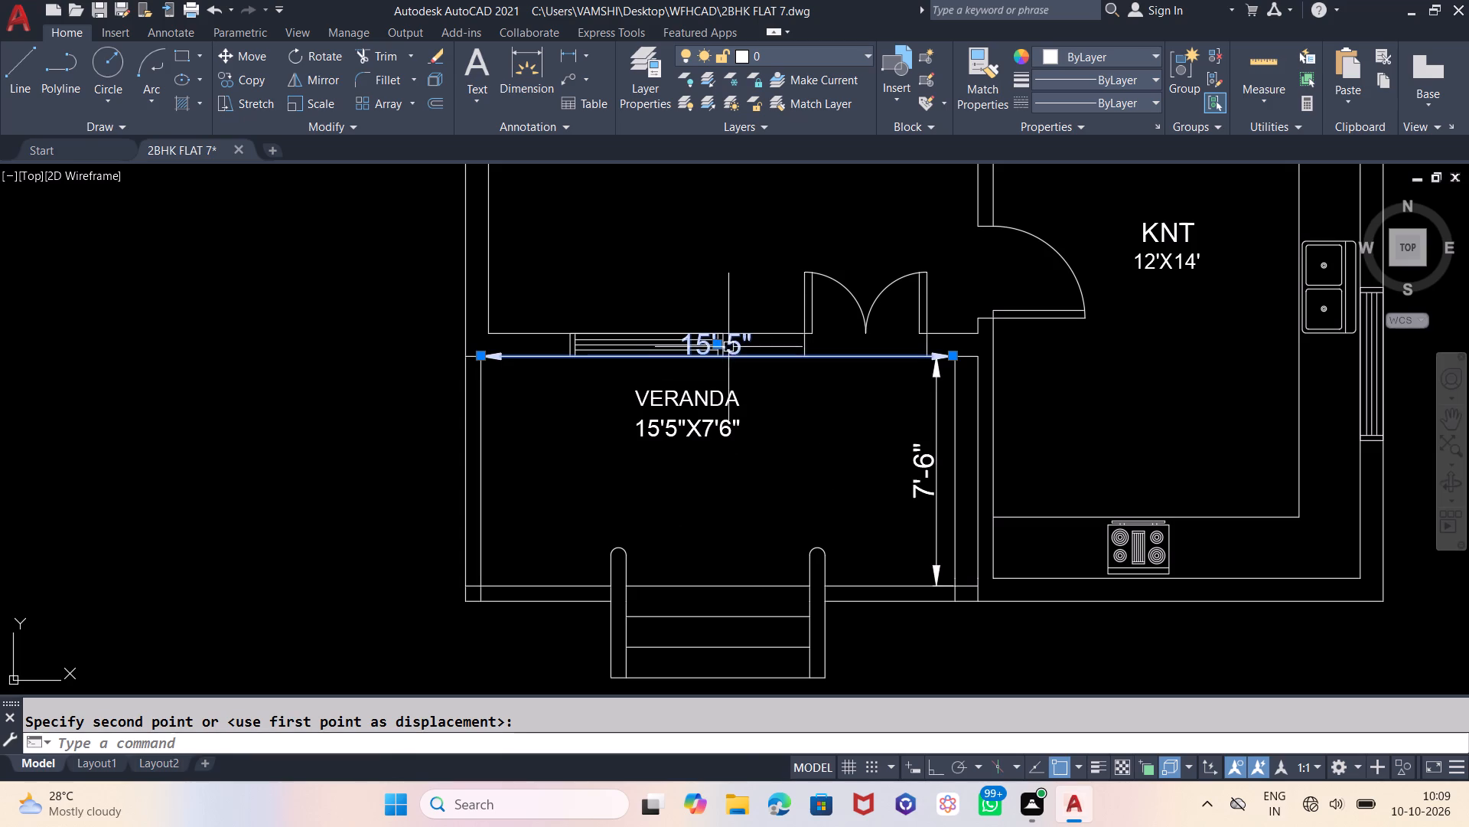
click(919, 459)
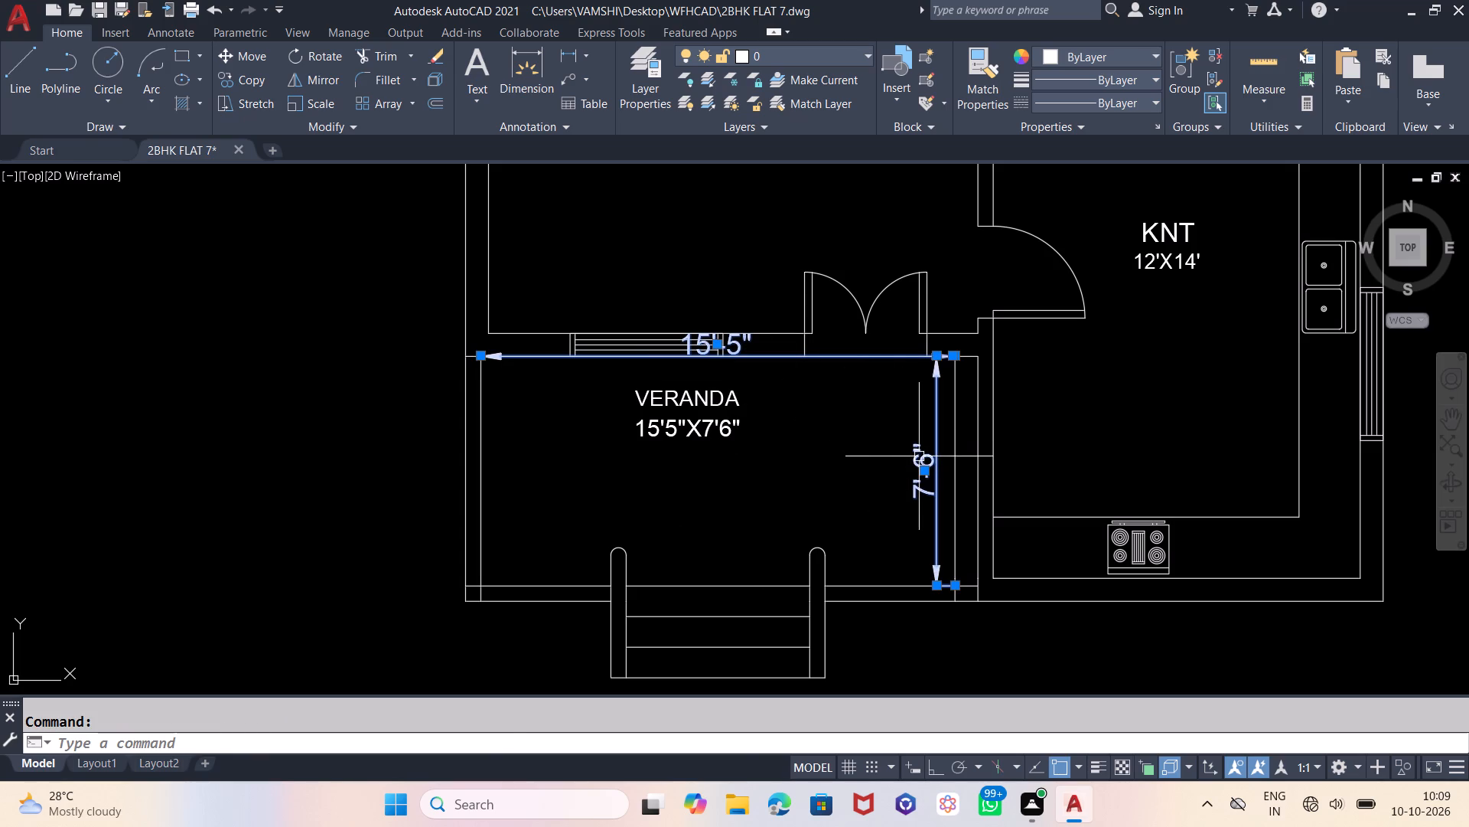
key(Delete)
Zoom to the drawing extents to view the whole flat plan.
scroll(643, 326, down, 1)
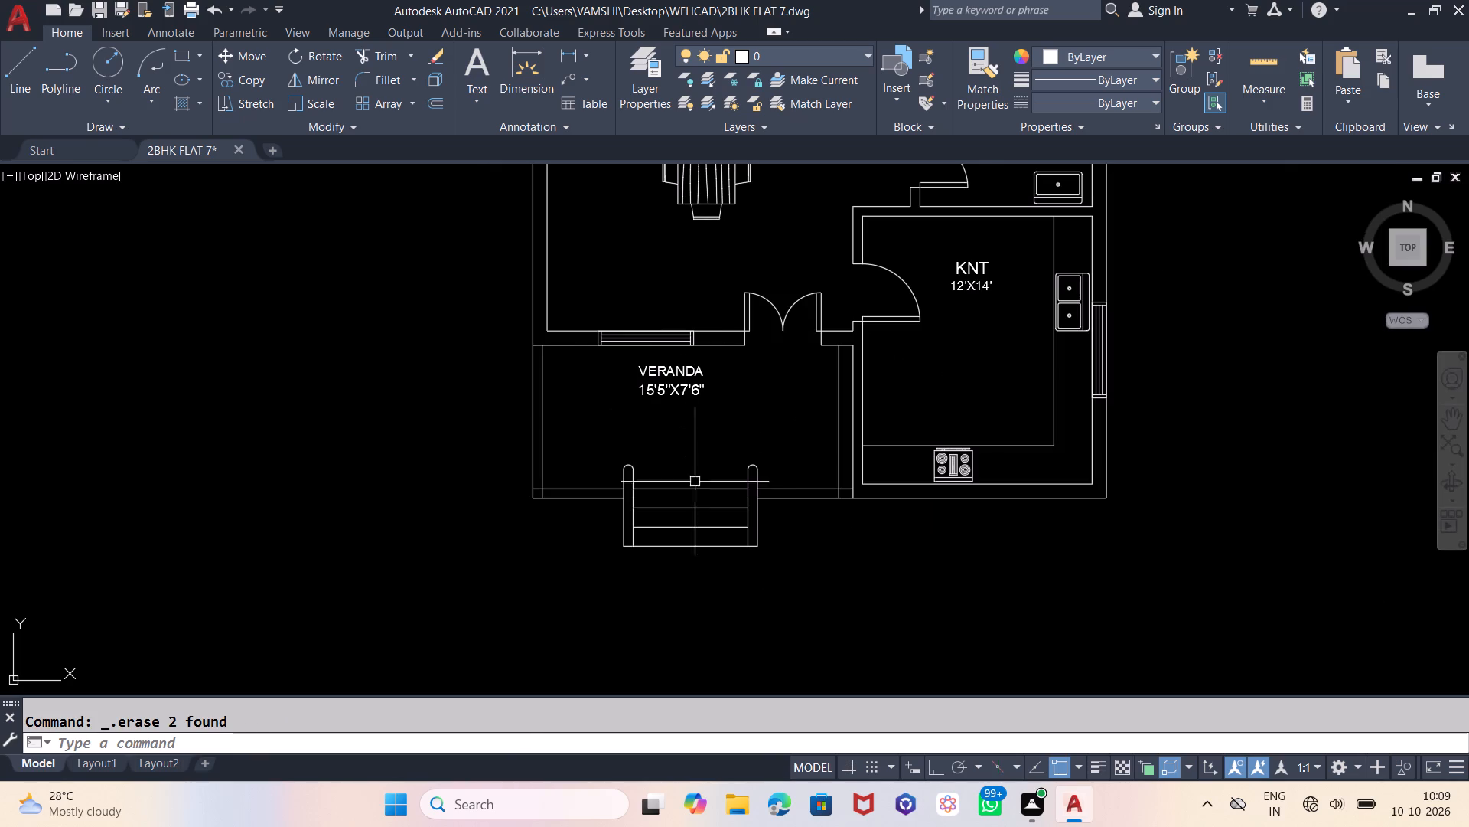
key(z)
key(Return)
key(e)
key(Return)
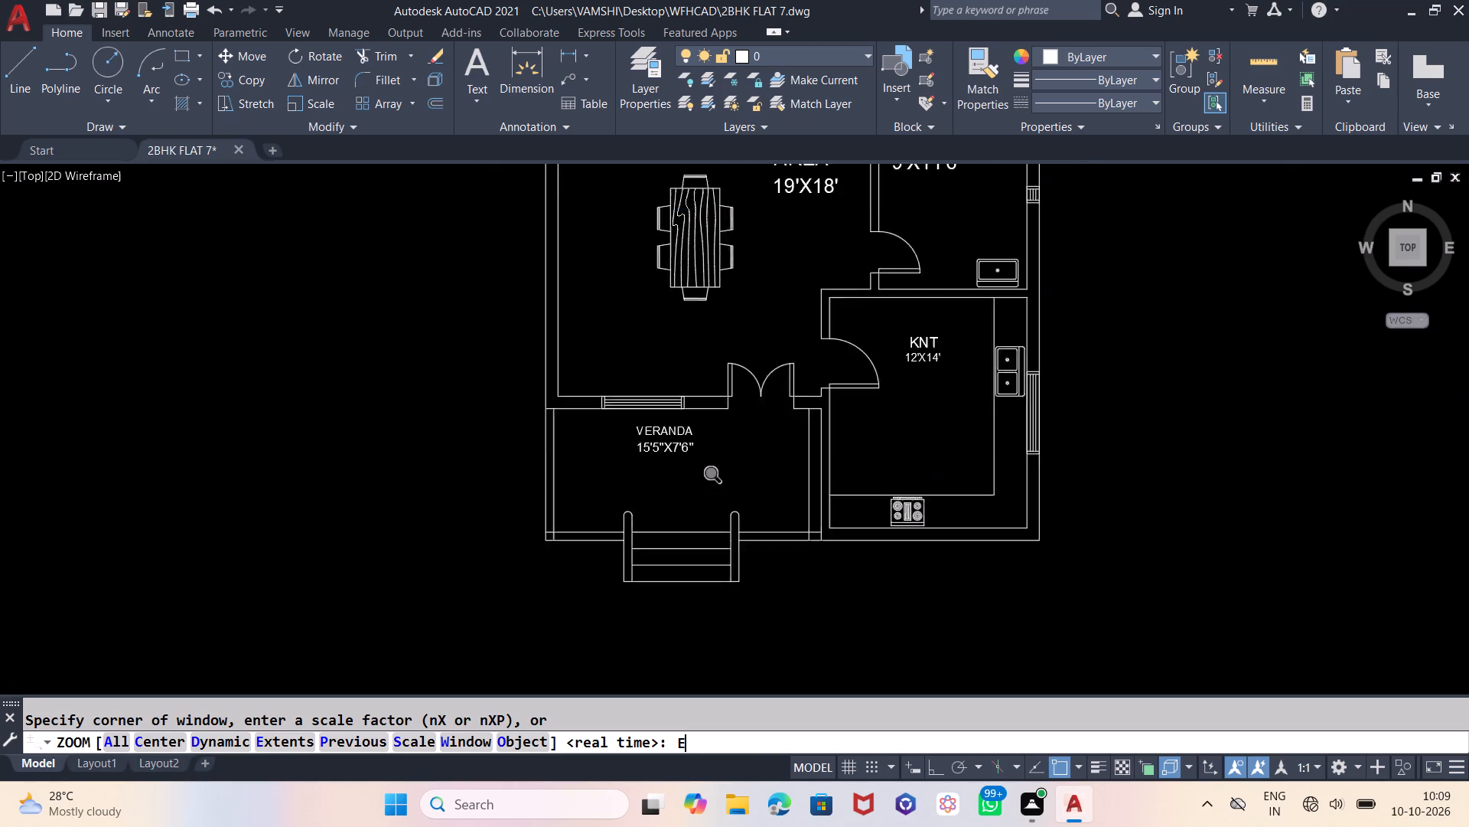
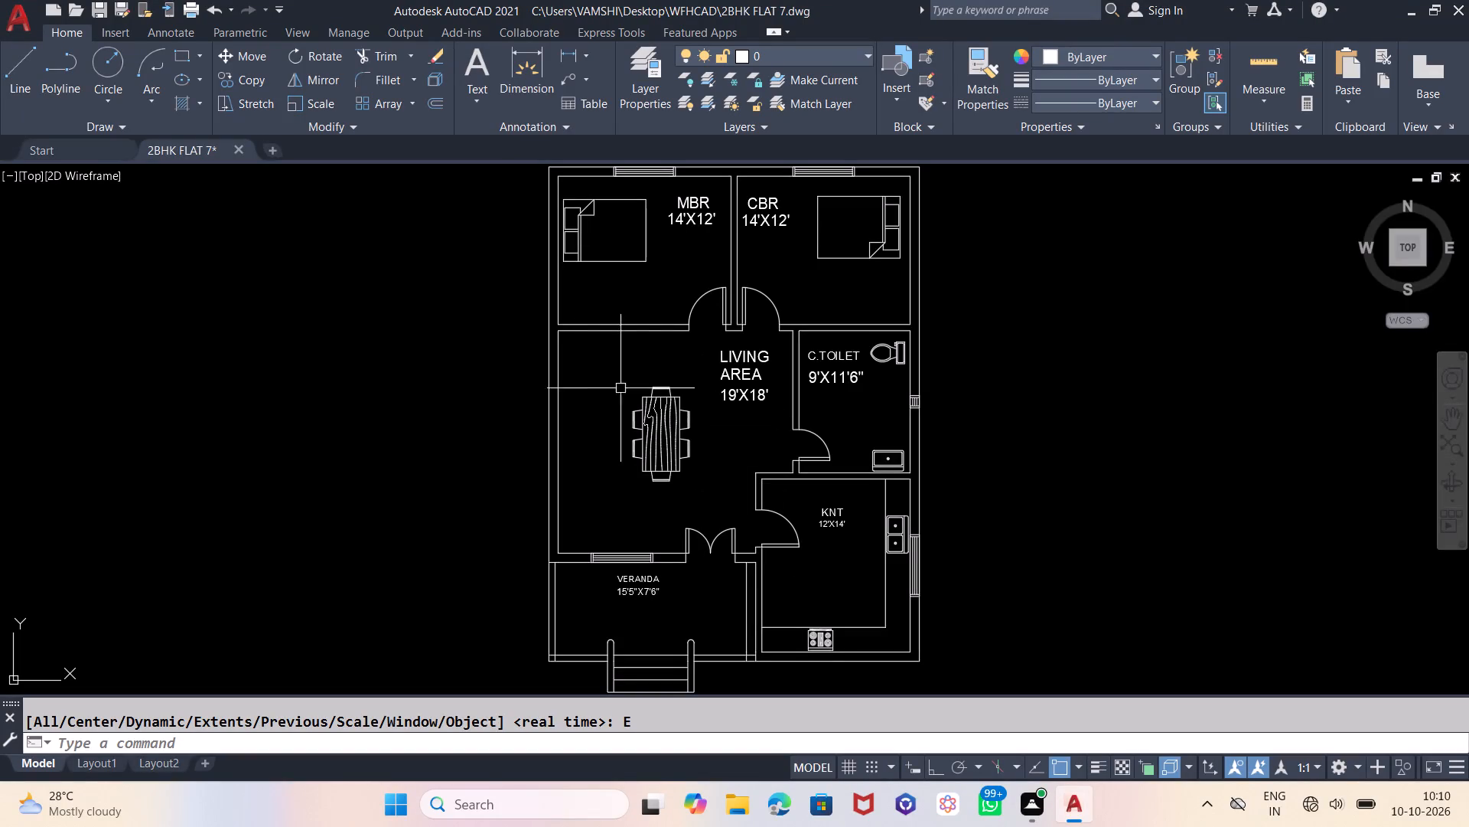
Browse the DesignCenter folder list past the House Designer sample drawing for further content, and close DesignCenter.
text(DC)
key(Return)
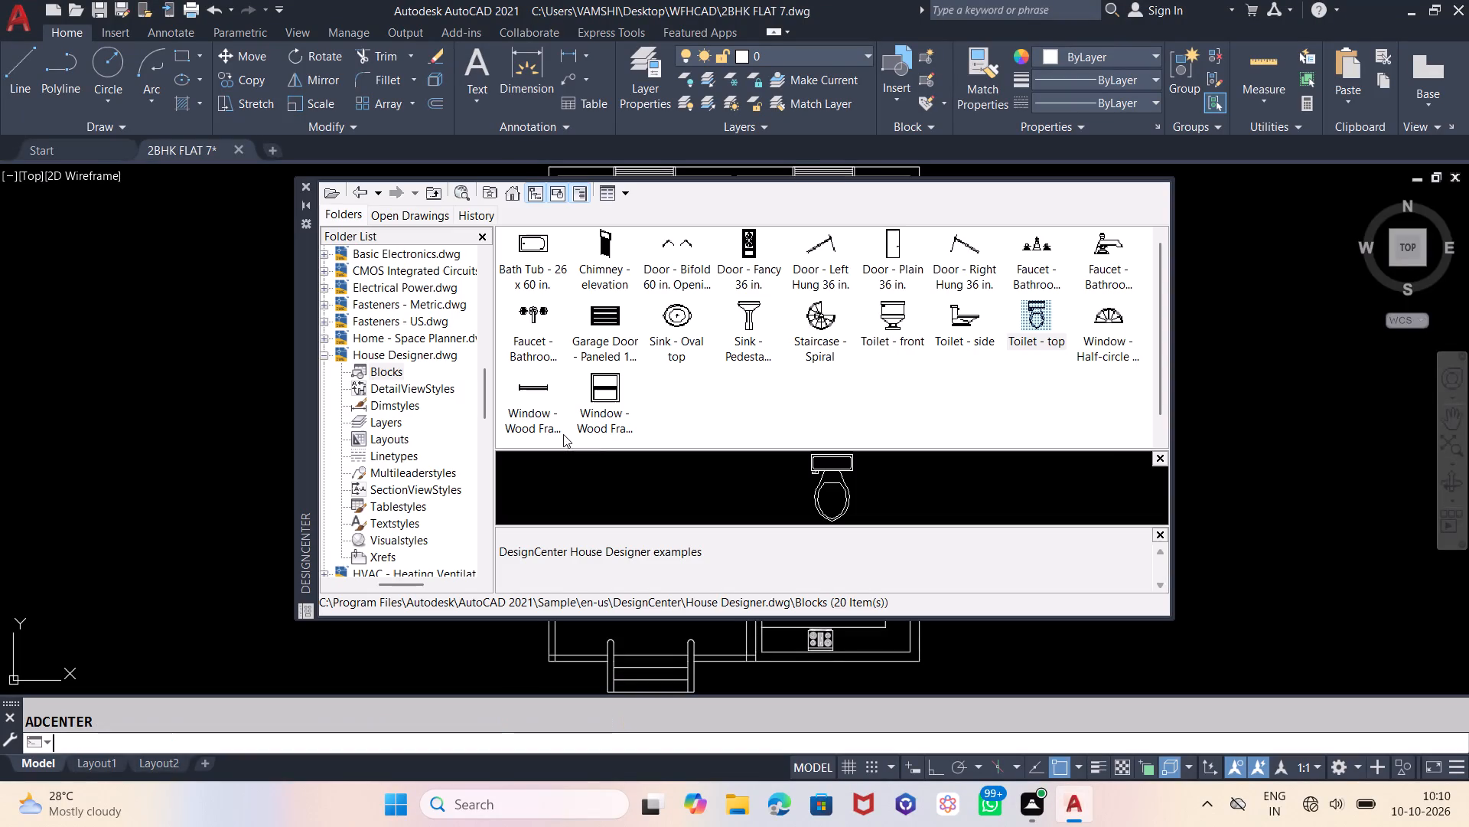
click(432, 229)
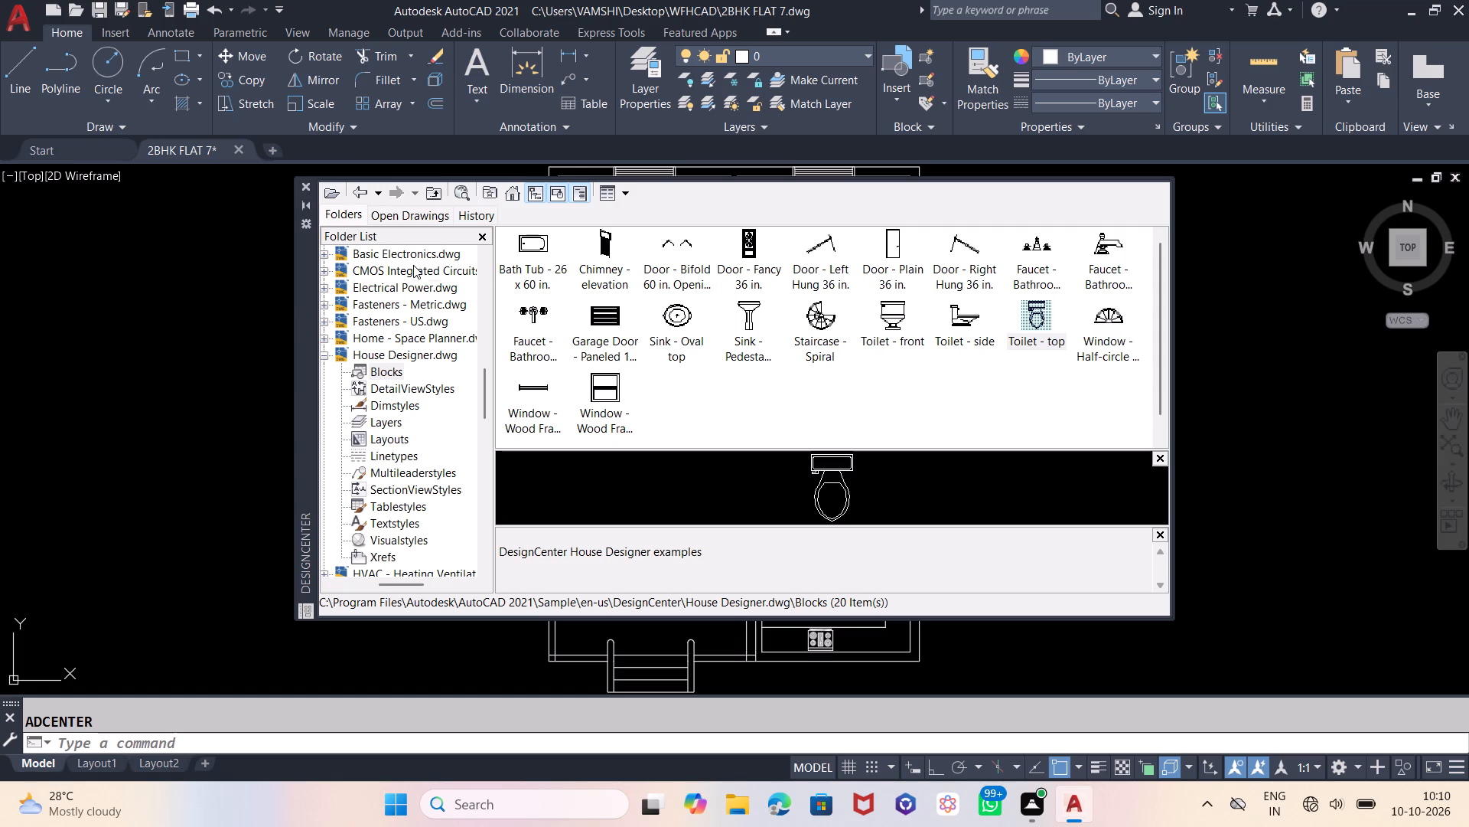
scroll(420, 292, down, 2)
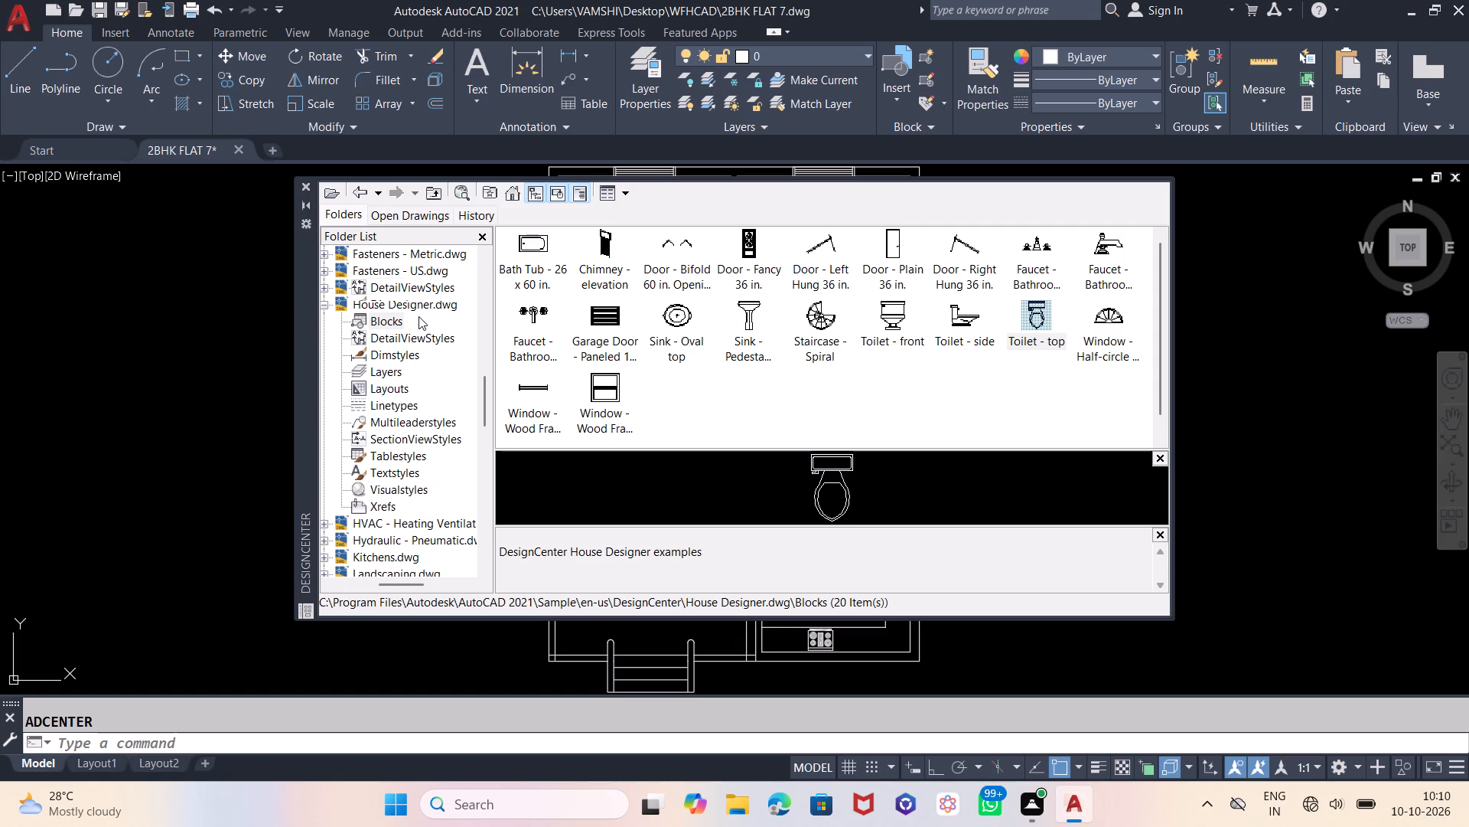
scroll(419, 317, down, 1)
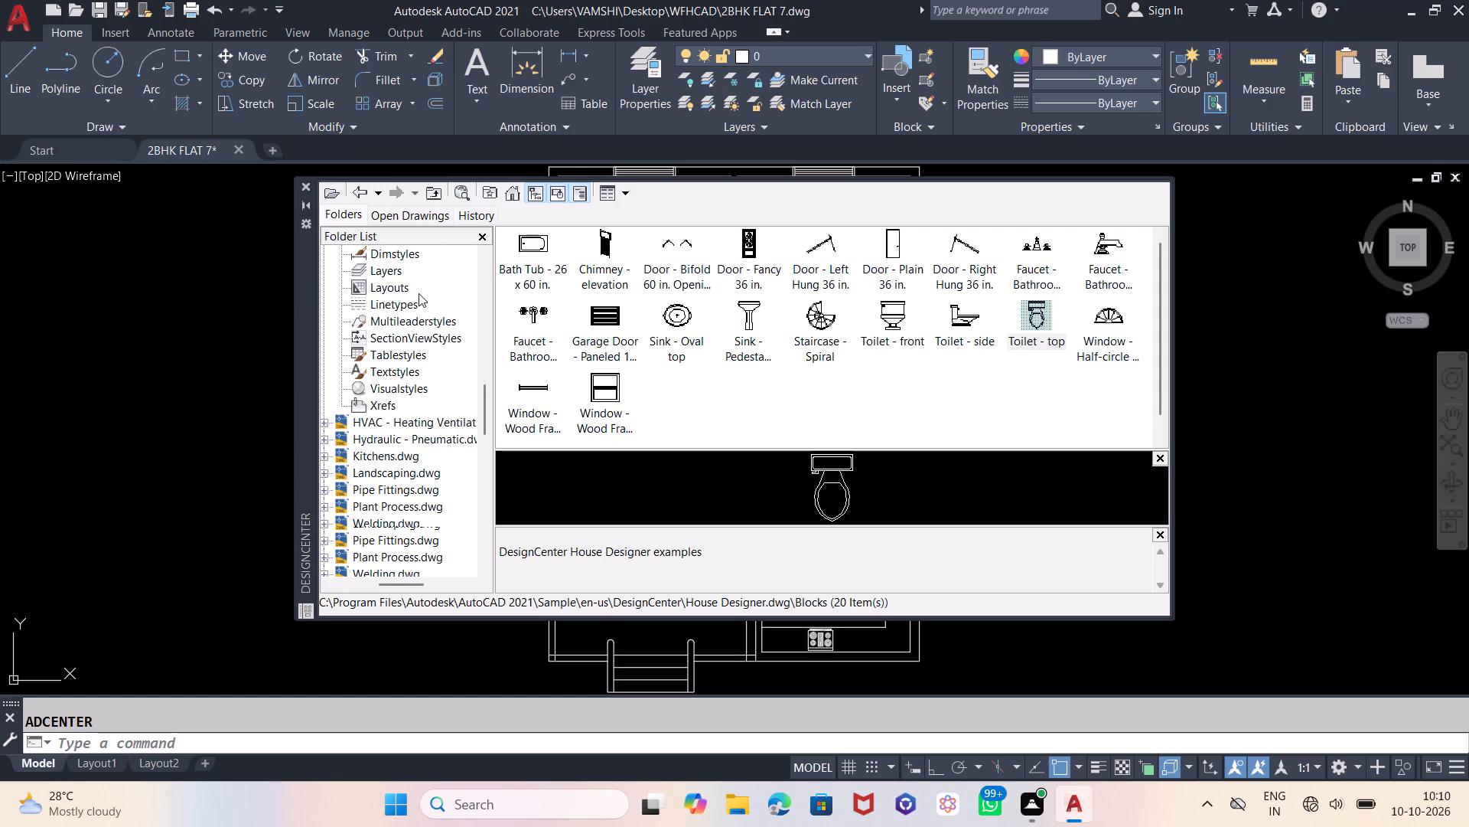
scroll(419, 289, down, 1)
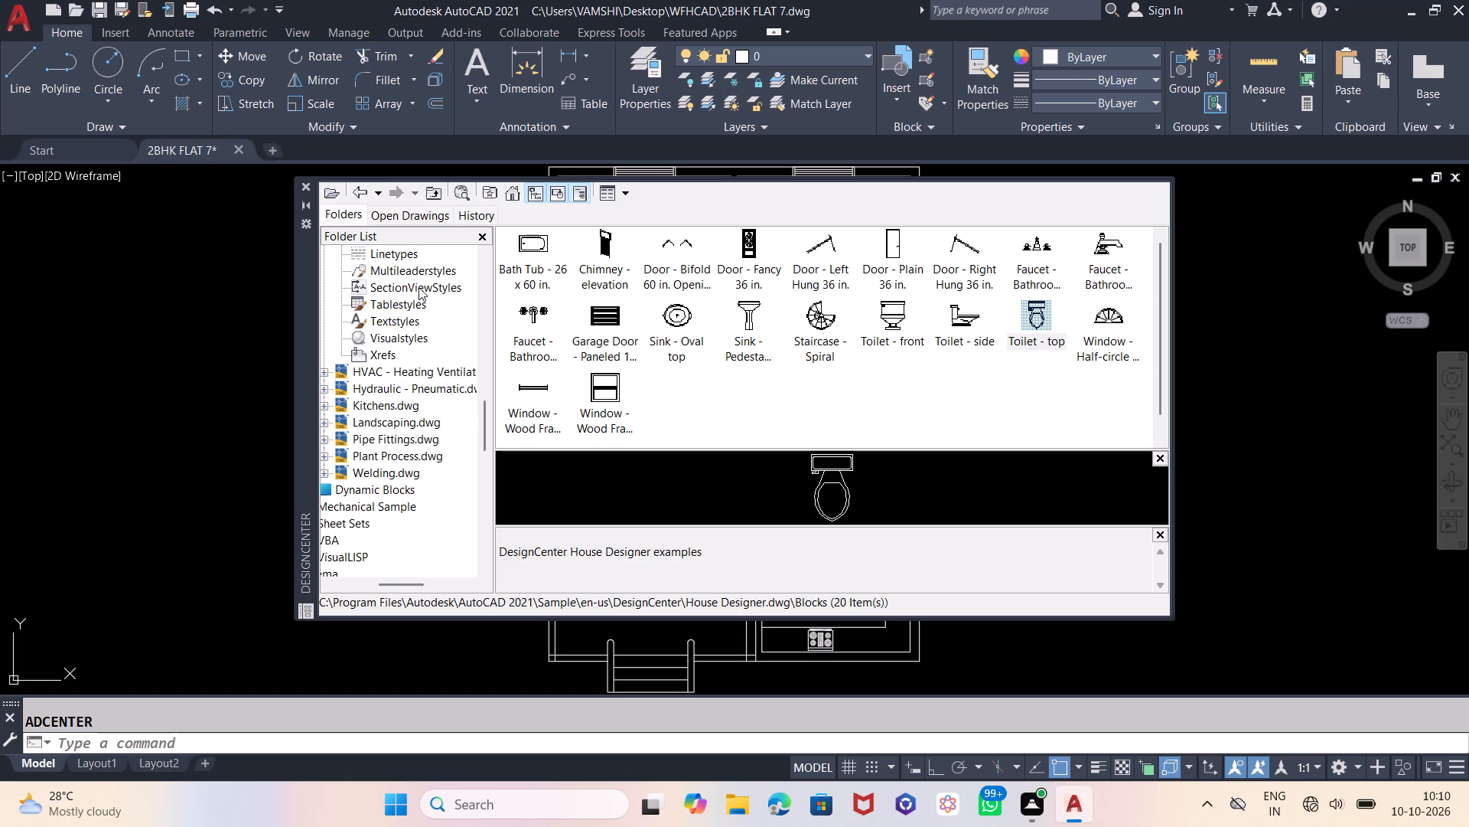
scroll(419, 283, down, 2)
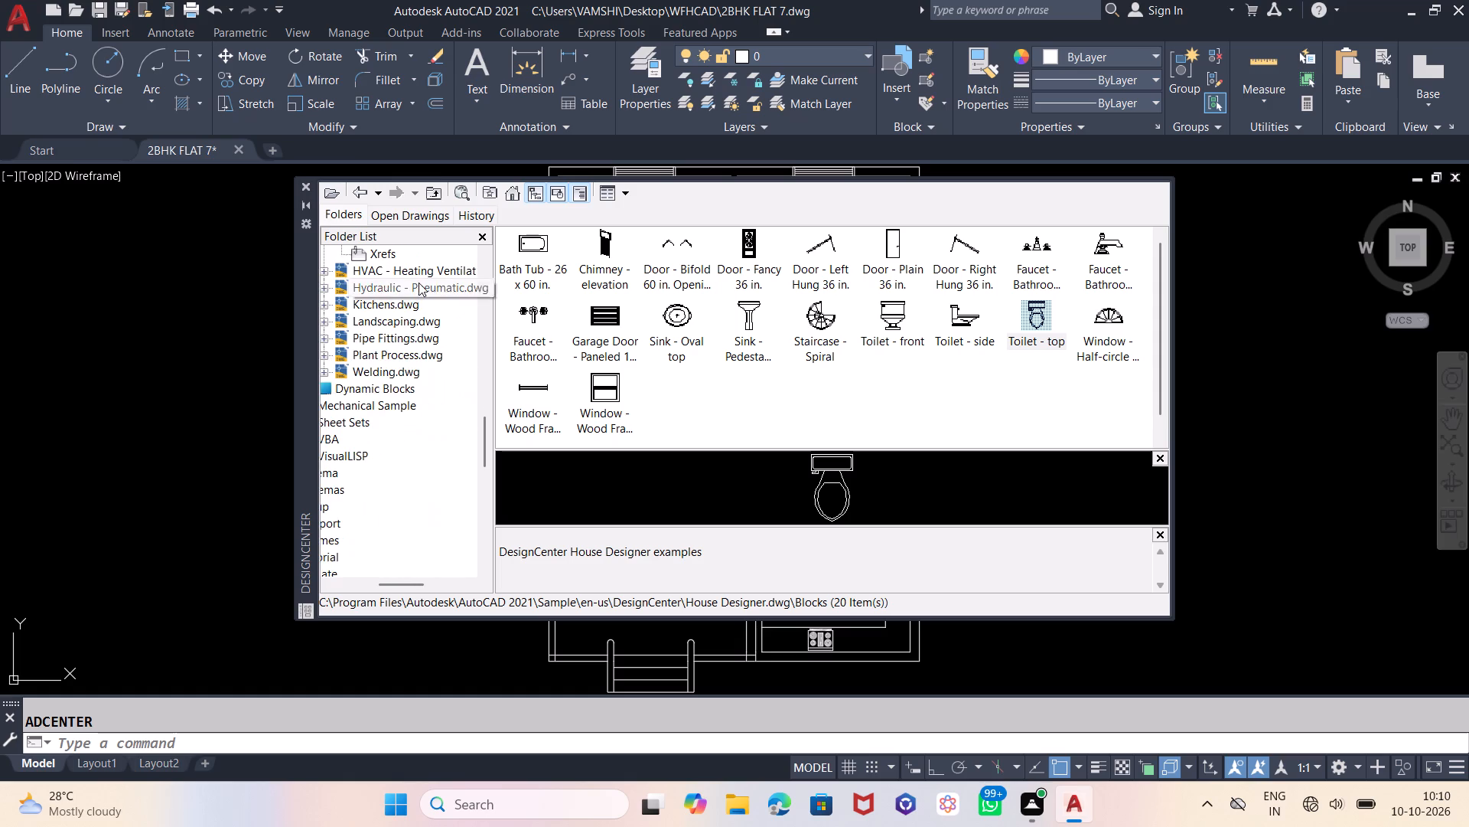
scroll(419, 283, down, 5)
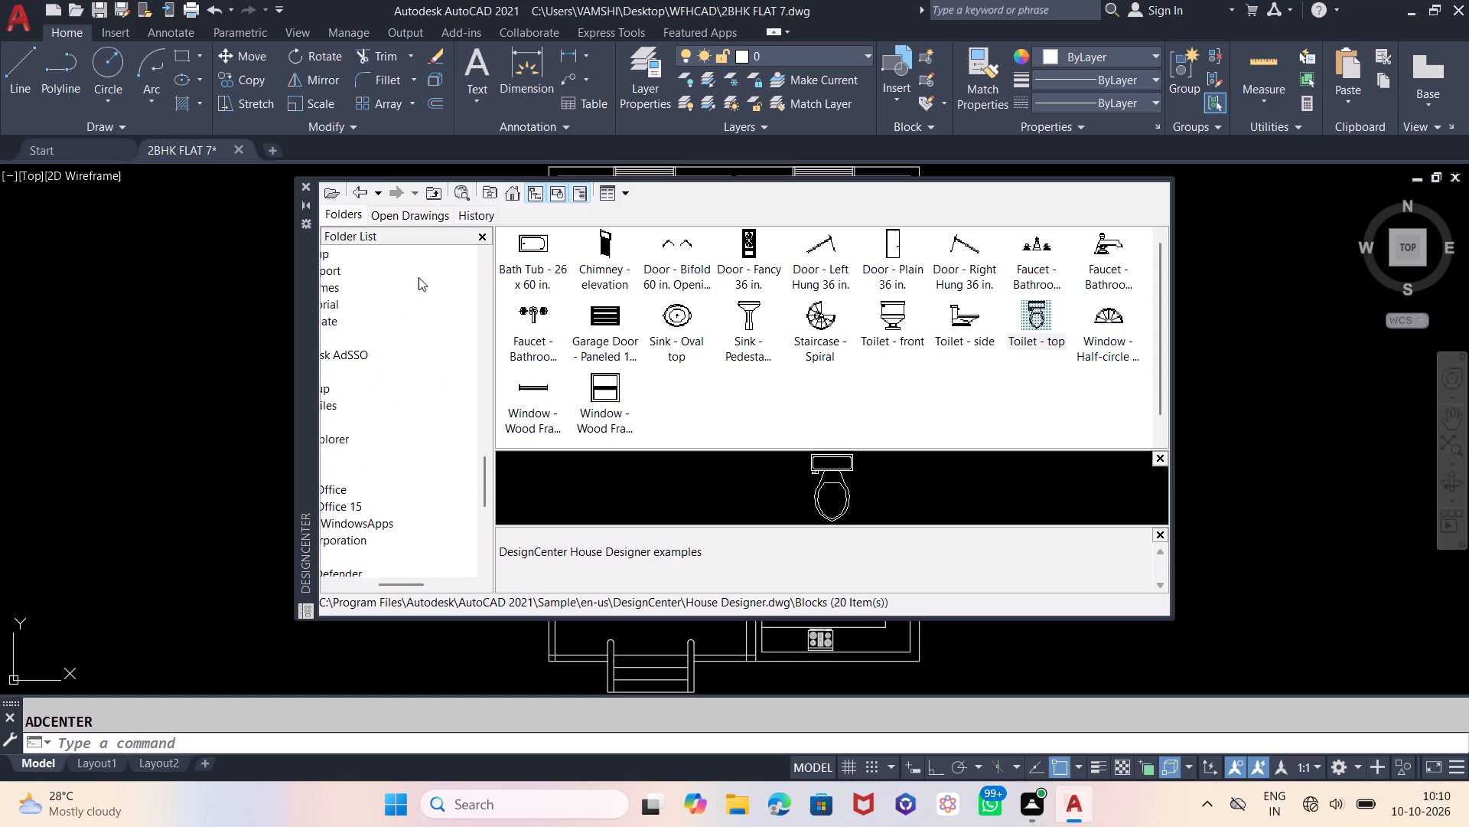
scroll(419, 277, down, 9)
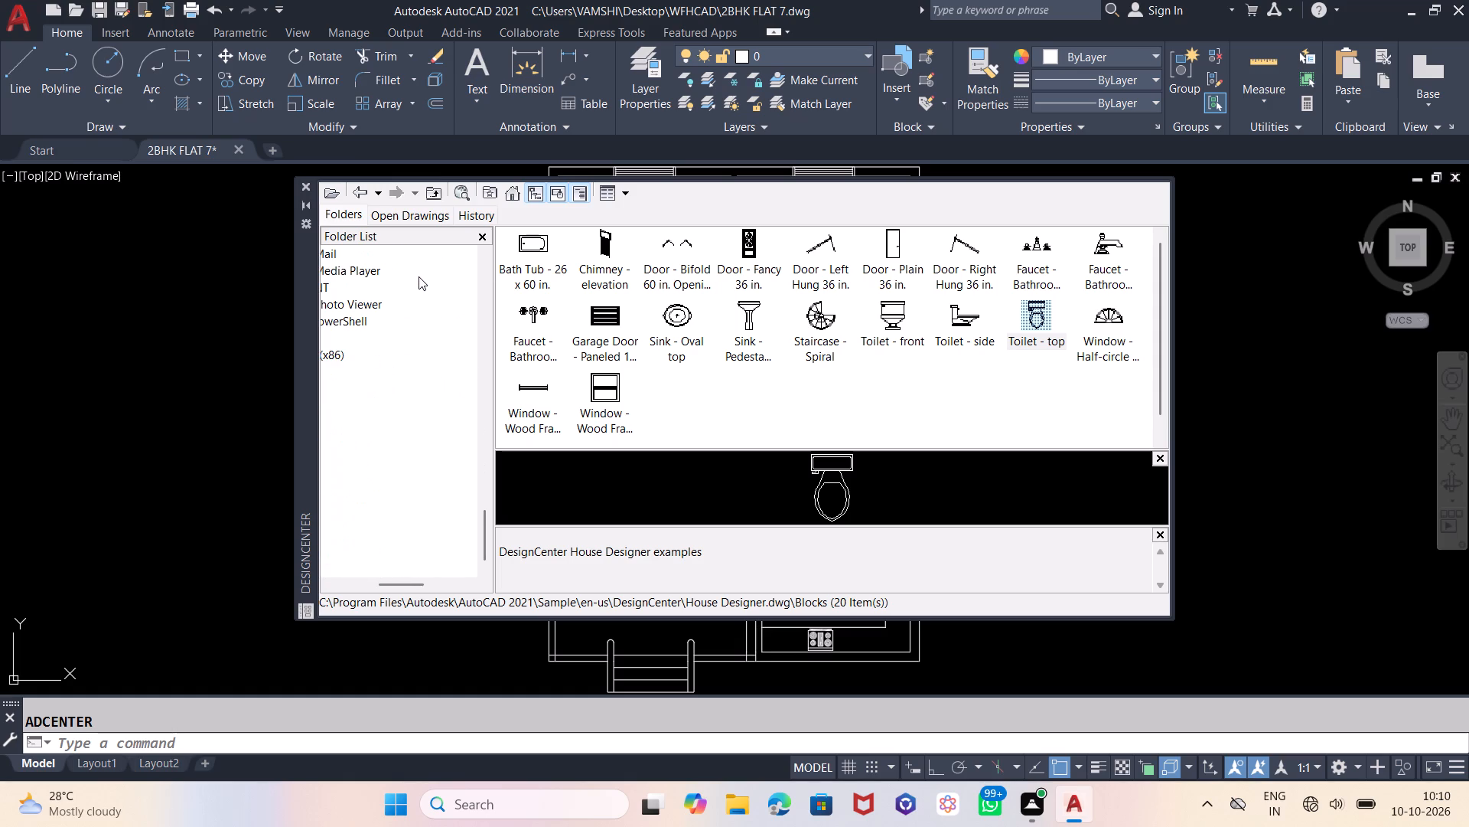
scroll(419, 276, down, 3)
click(307, 185)
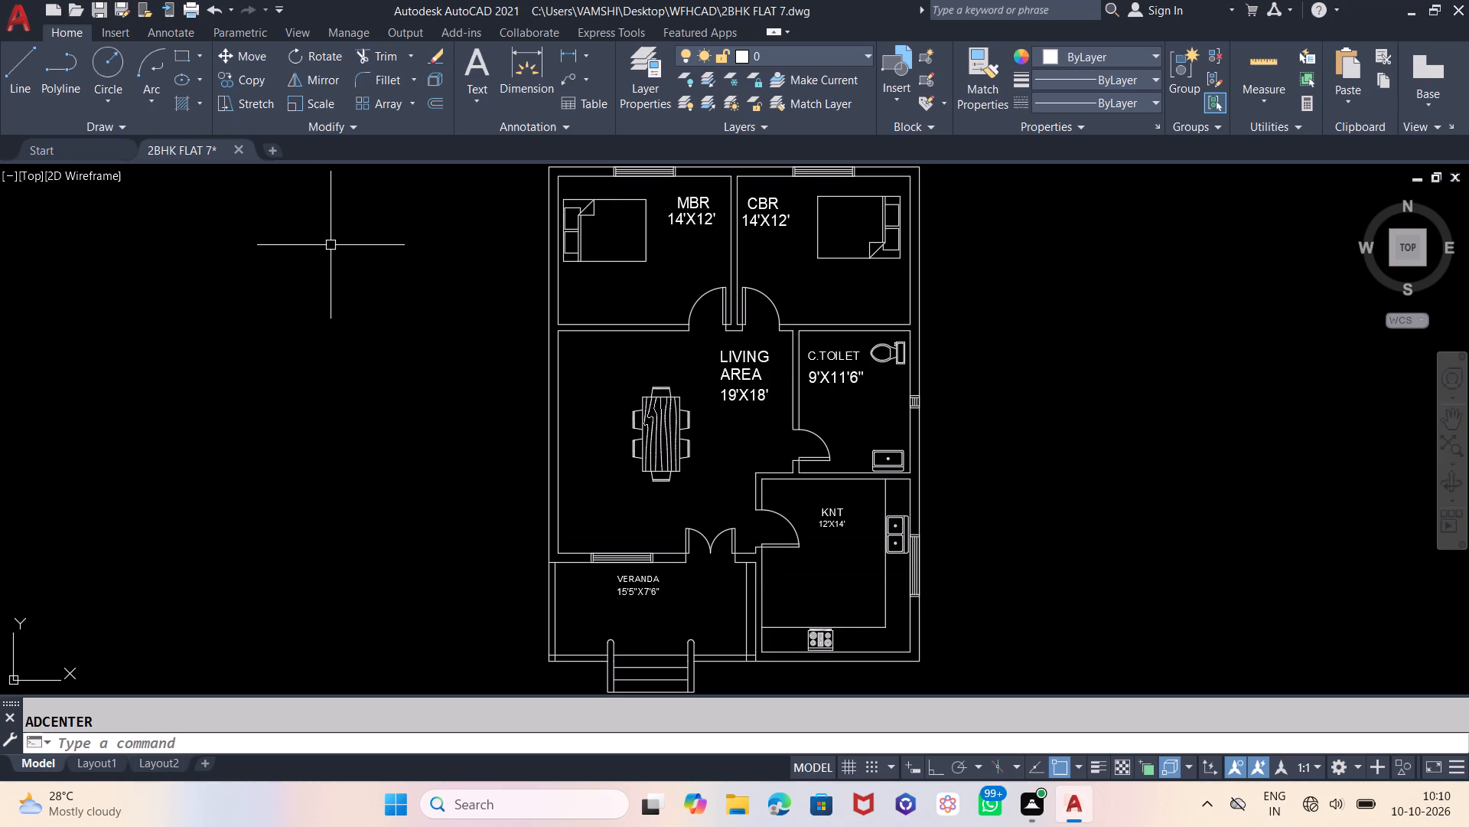
Hatch all the exterior and interior wall segments of the rooms with a solid fill in red 205,32,39.
text(HATCH)
key(Return)
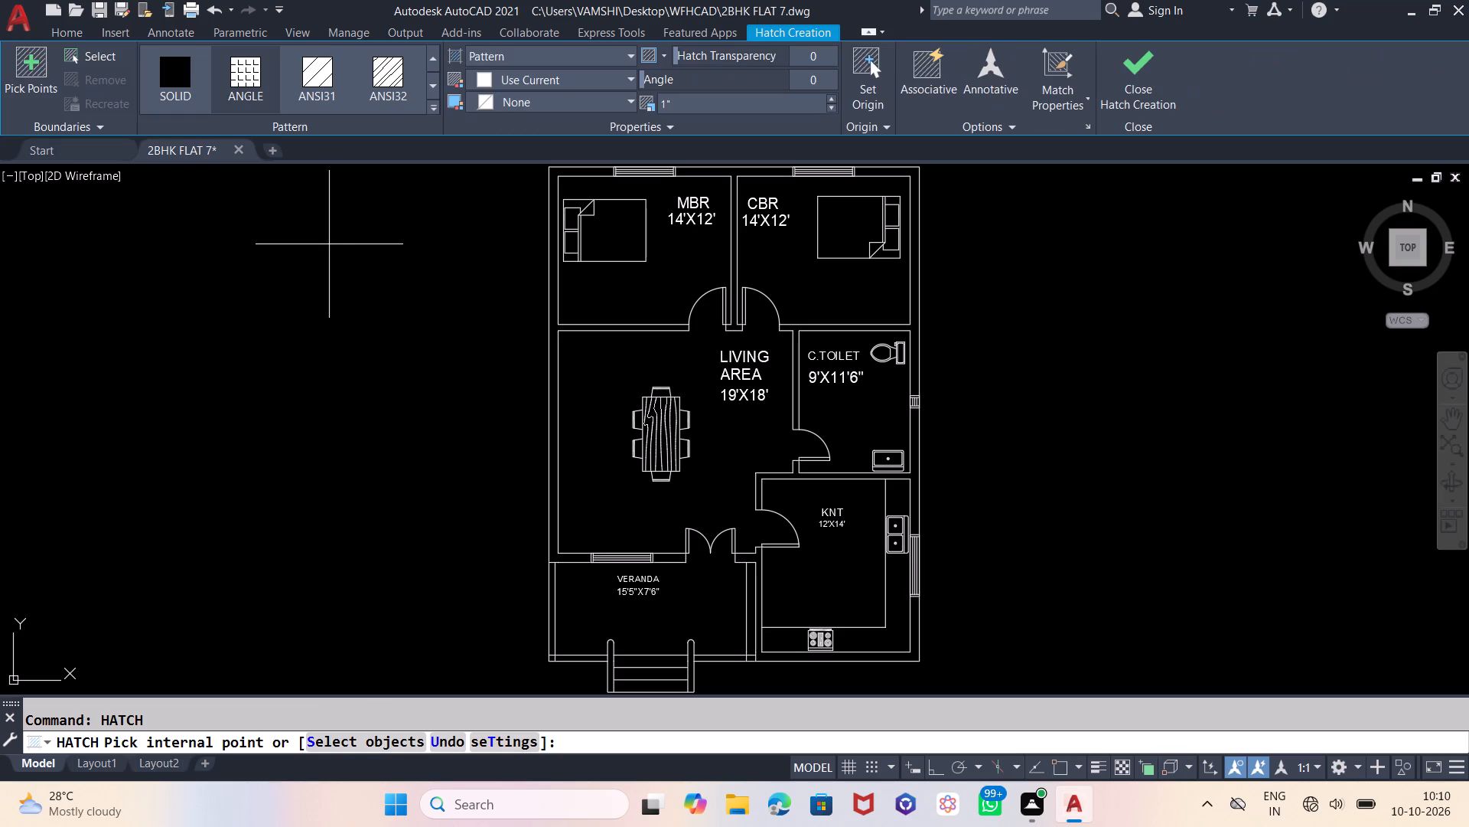
click(168, 75)
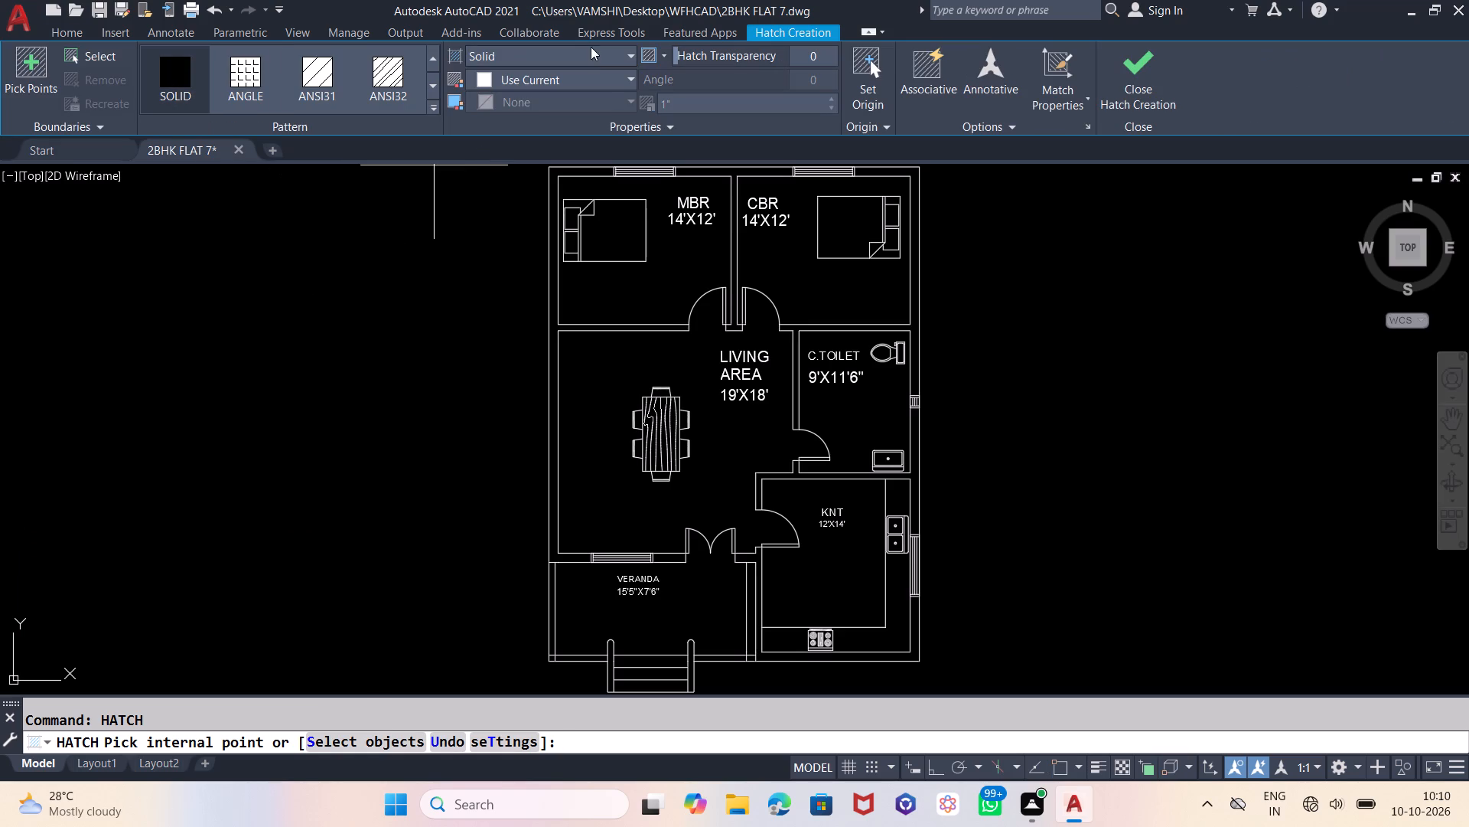
click(628, 74)
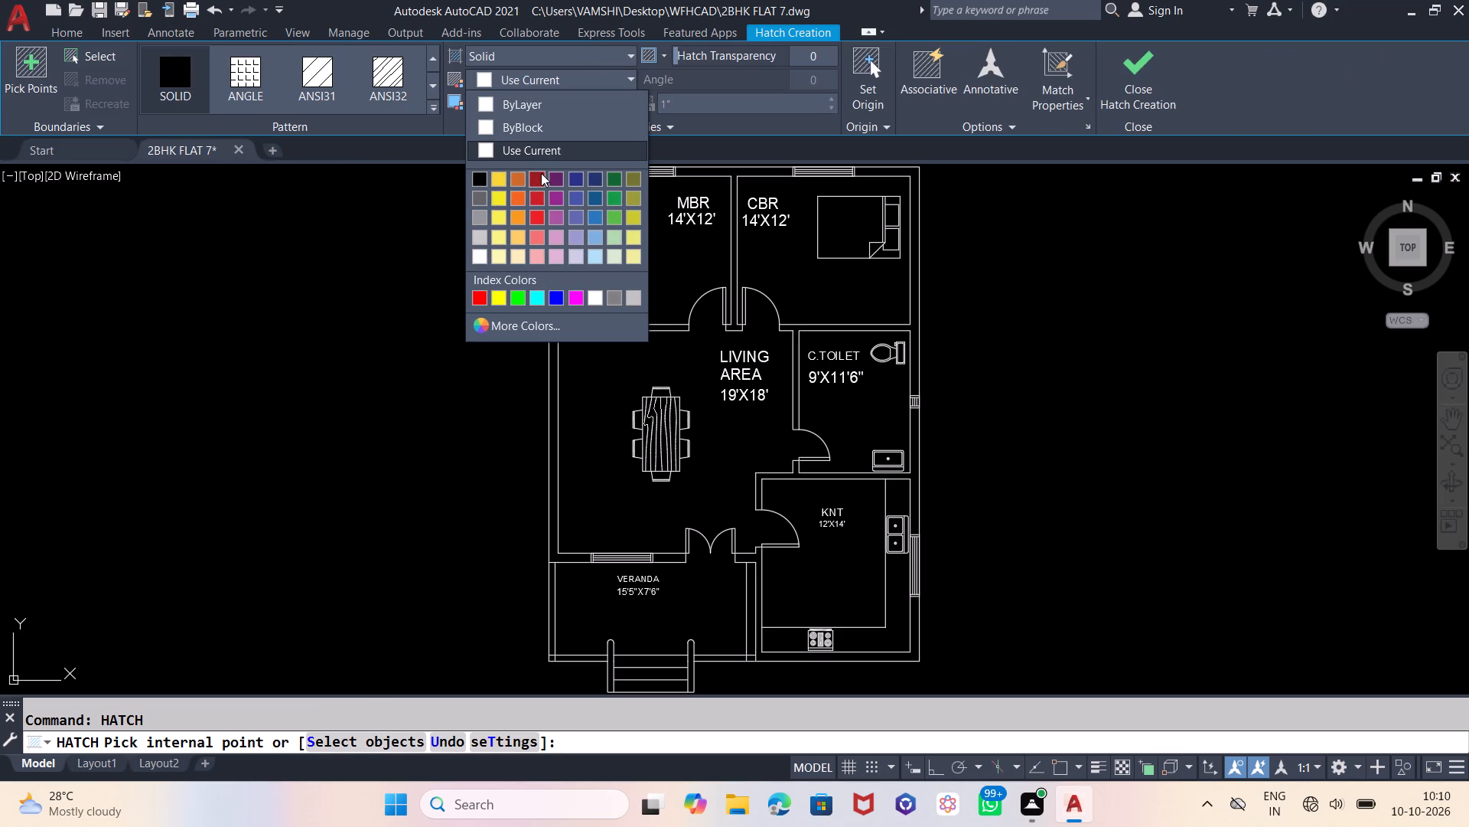
click(539, 193)
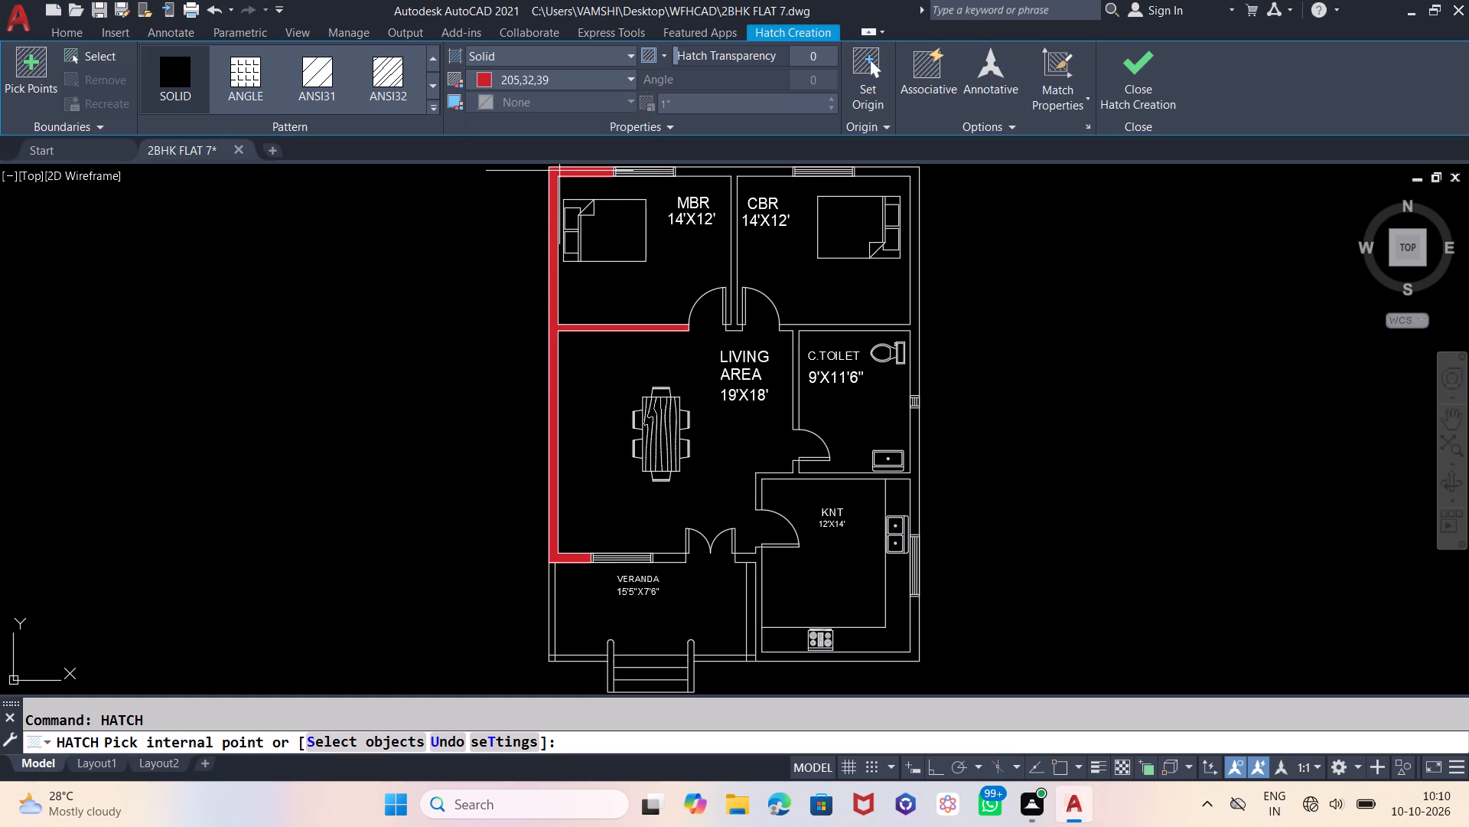
click(559, 171)
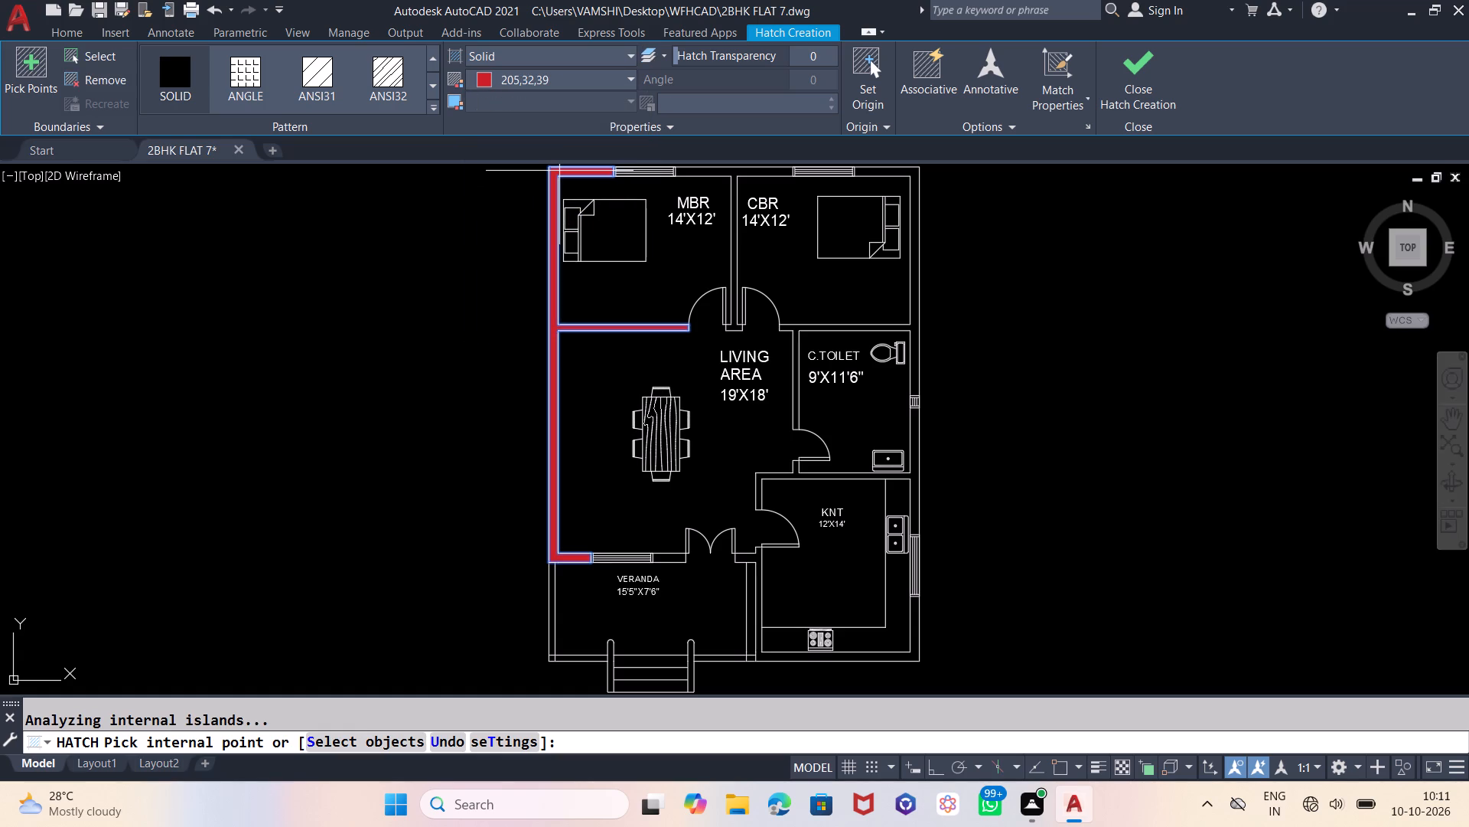
click(711, 171)
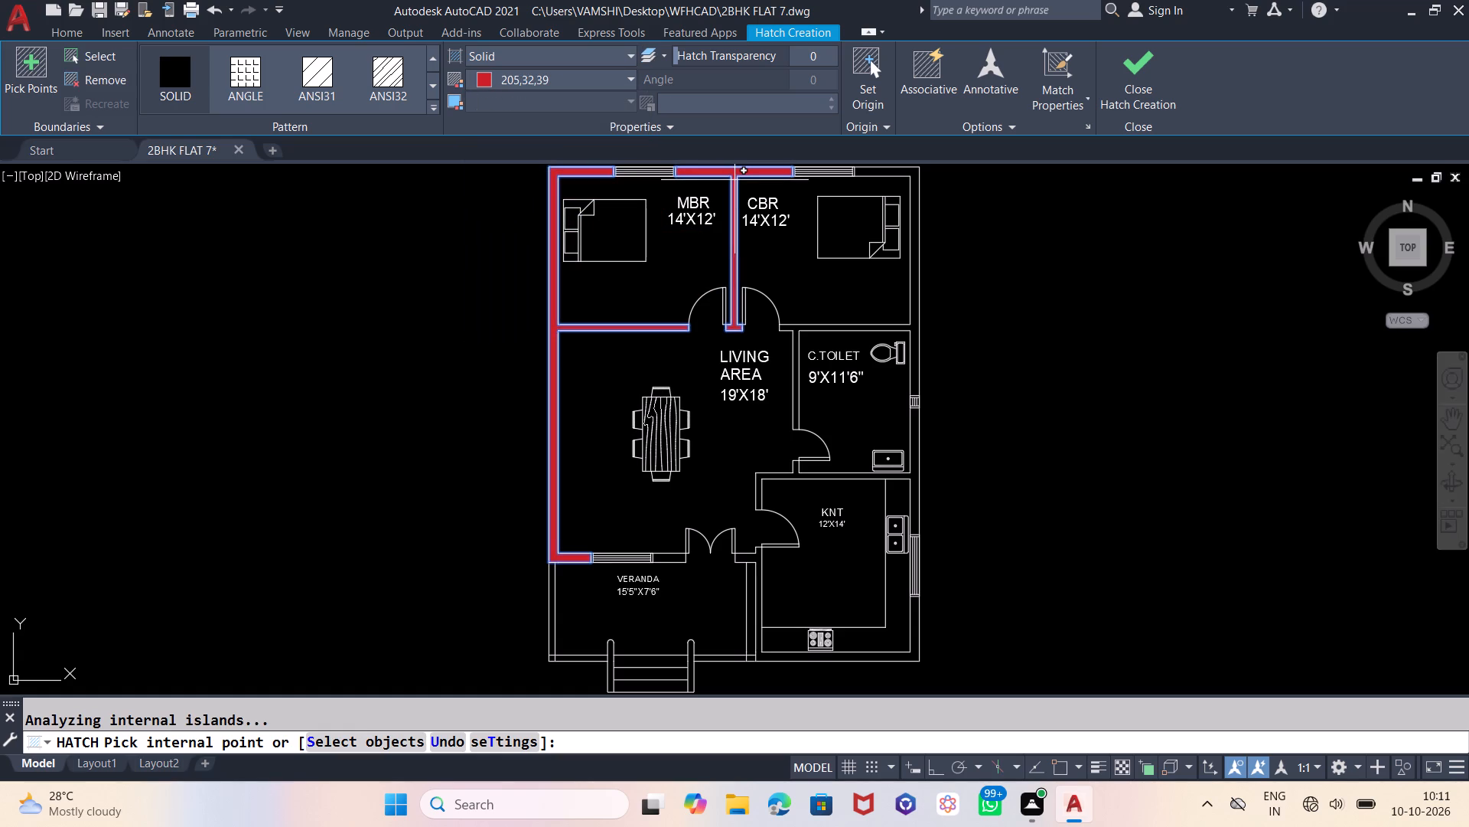
click(884, 168)
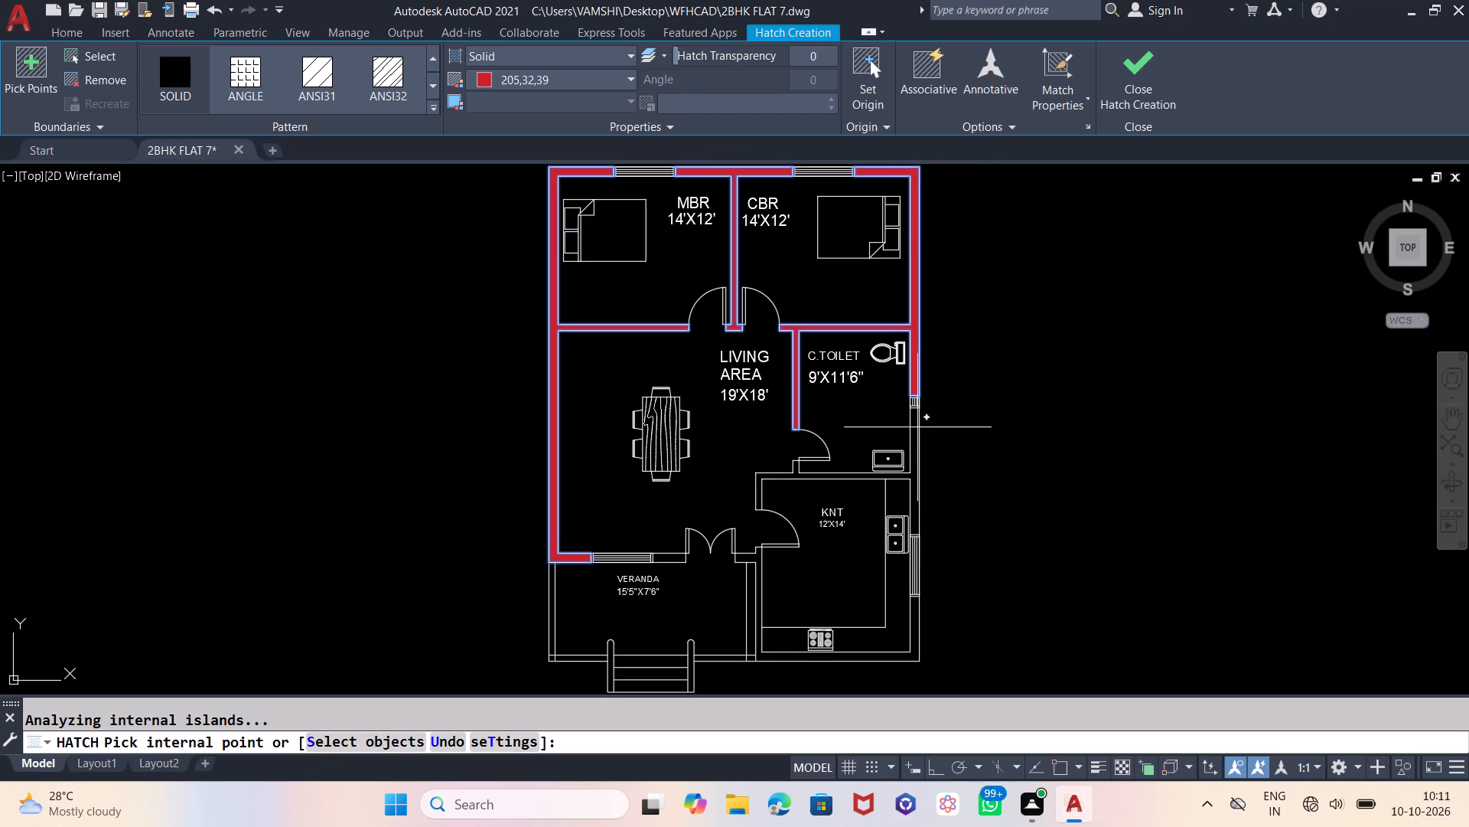
click(914, 422)
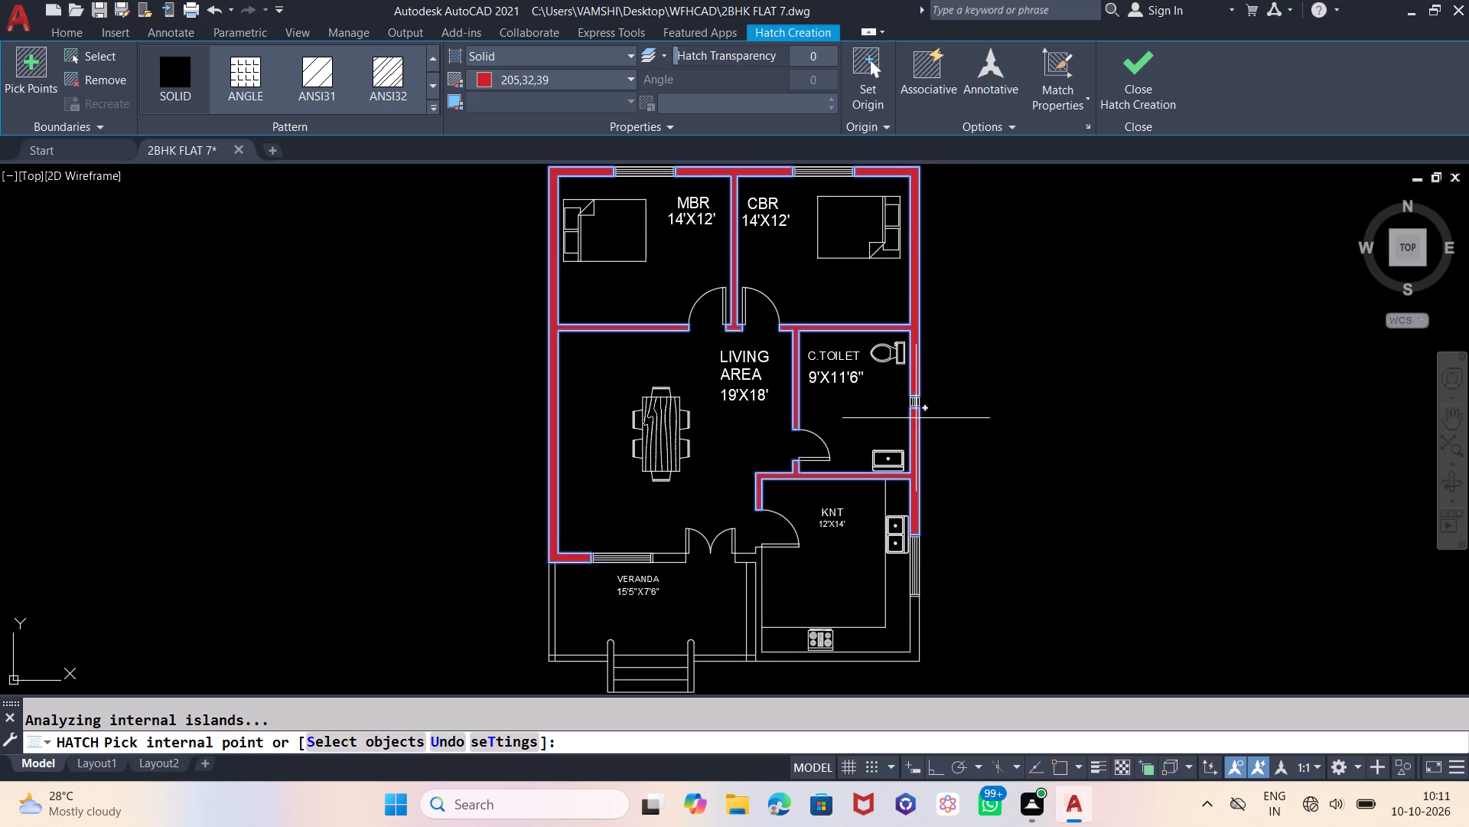
click(916, 600)
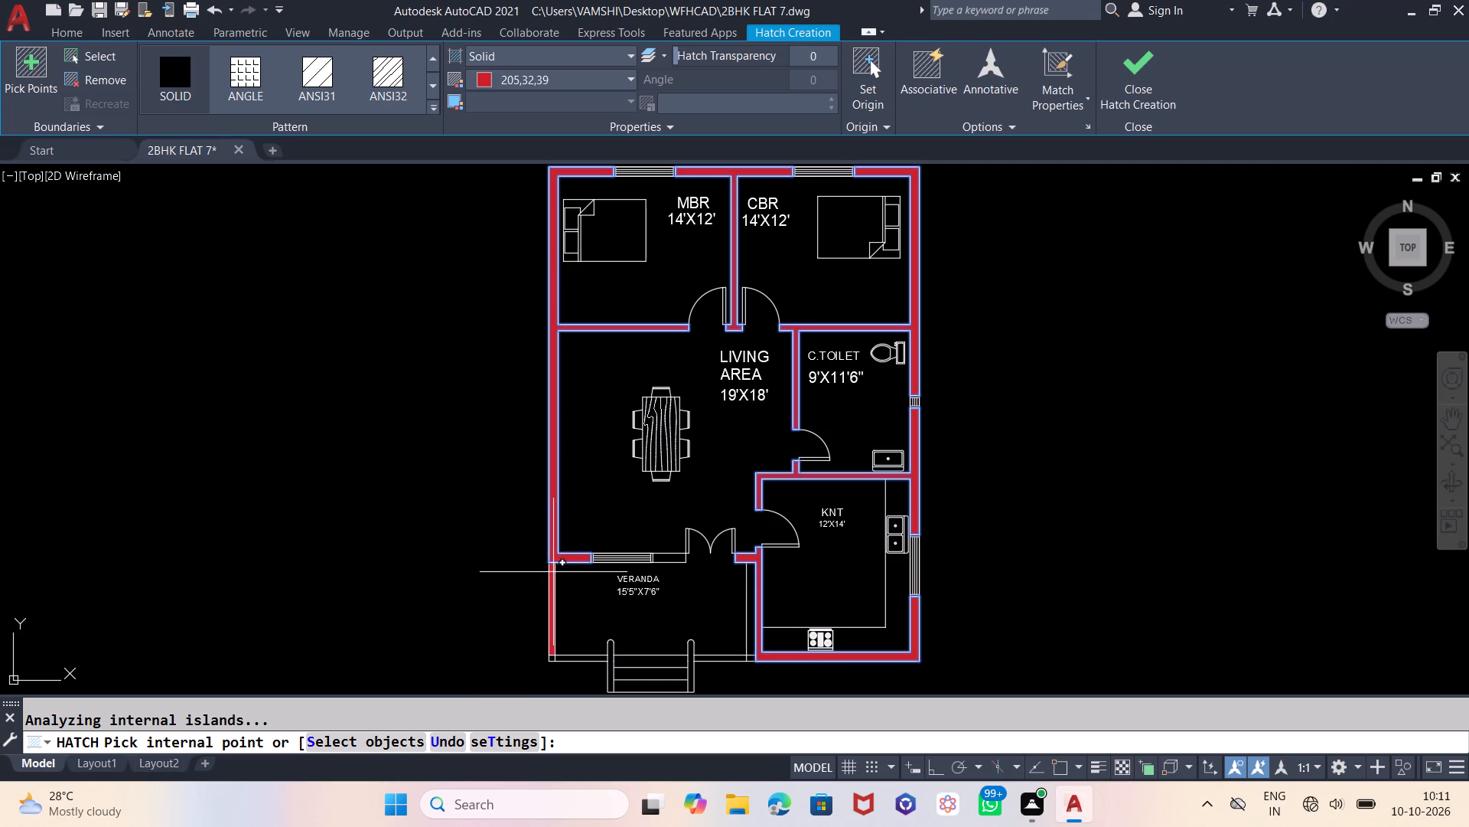
click(661, 557)
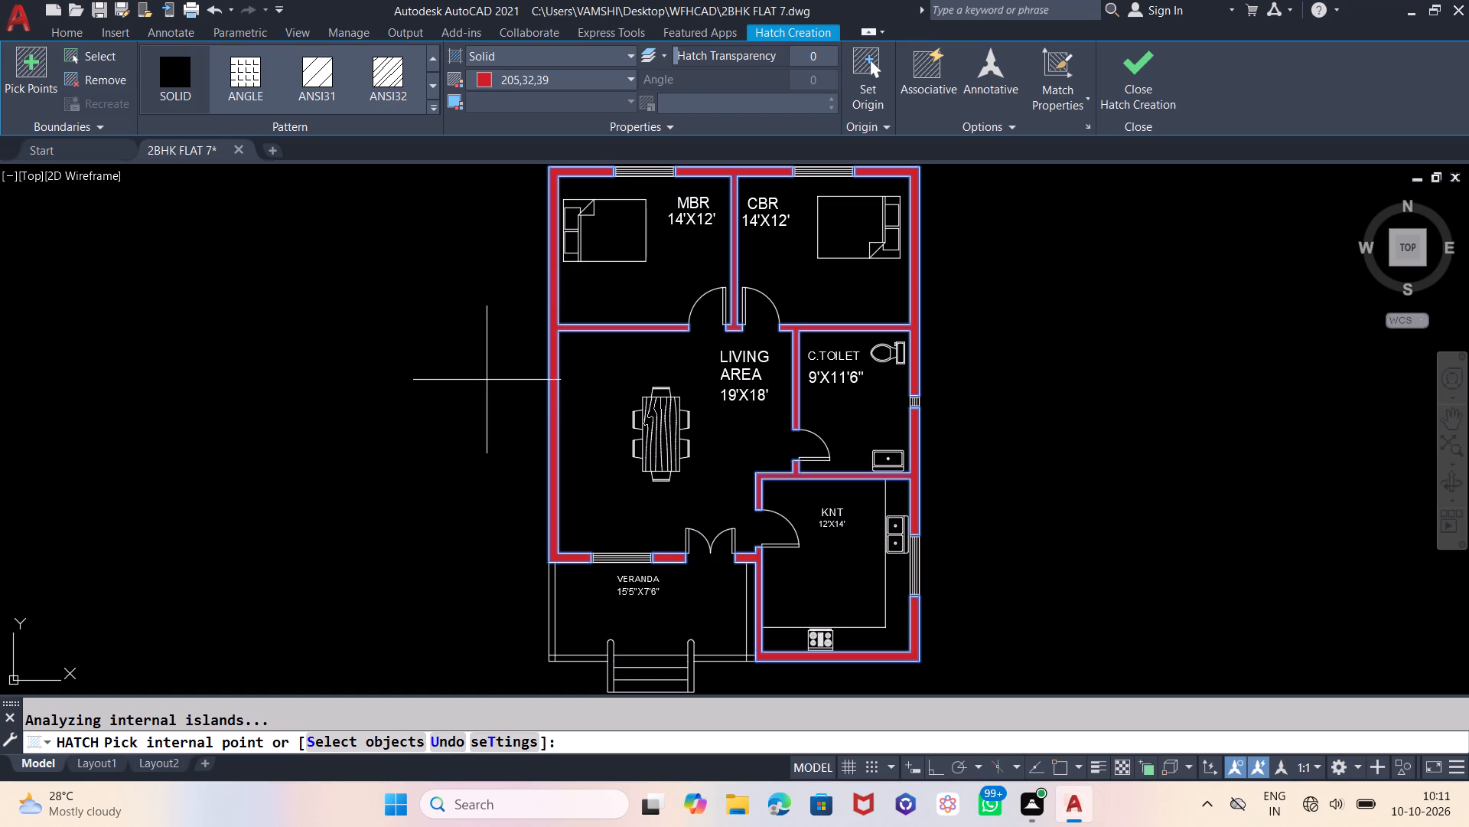
Change the wall hatch colour to black 0,0,0 and finish the hatch.
click(485, 78)
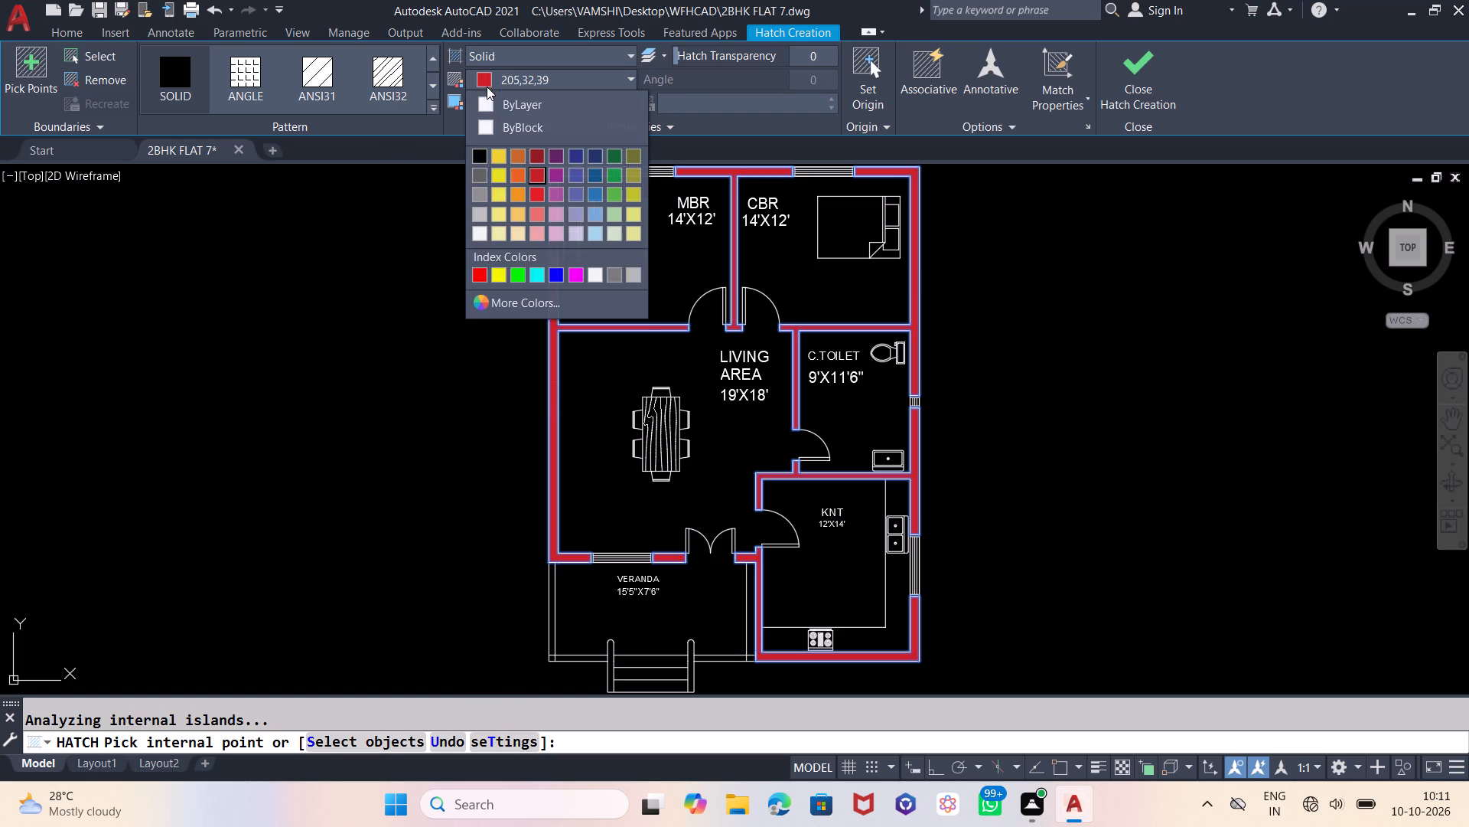
click(475, 152)
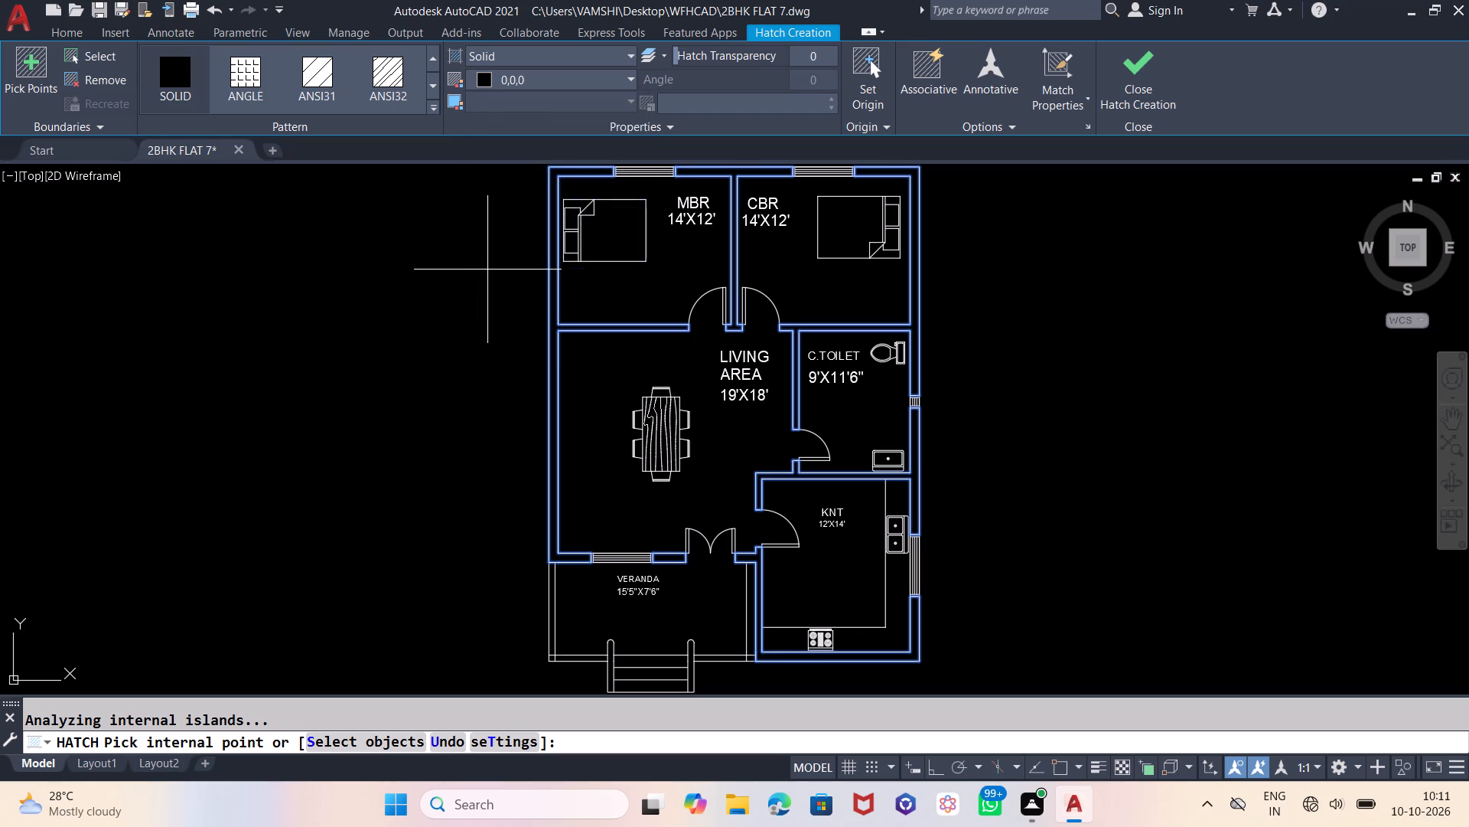
key(Return)
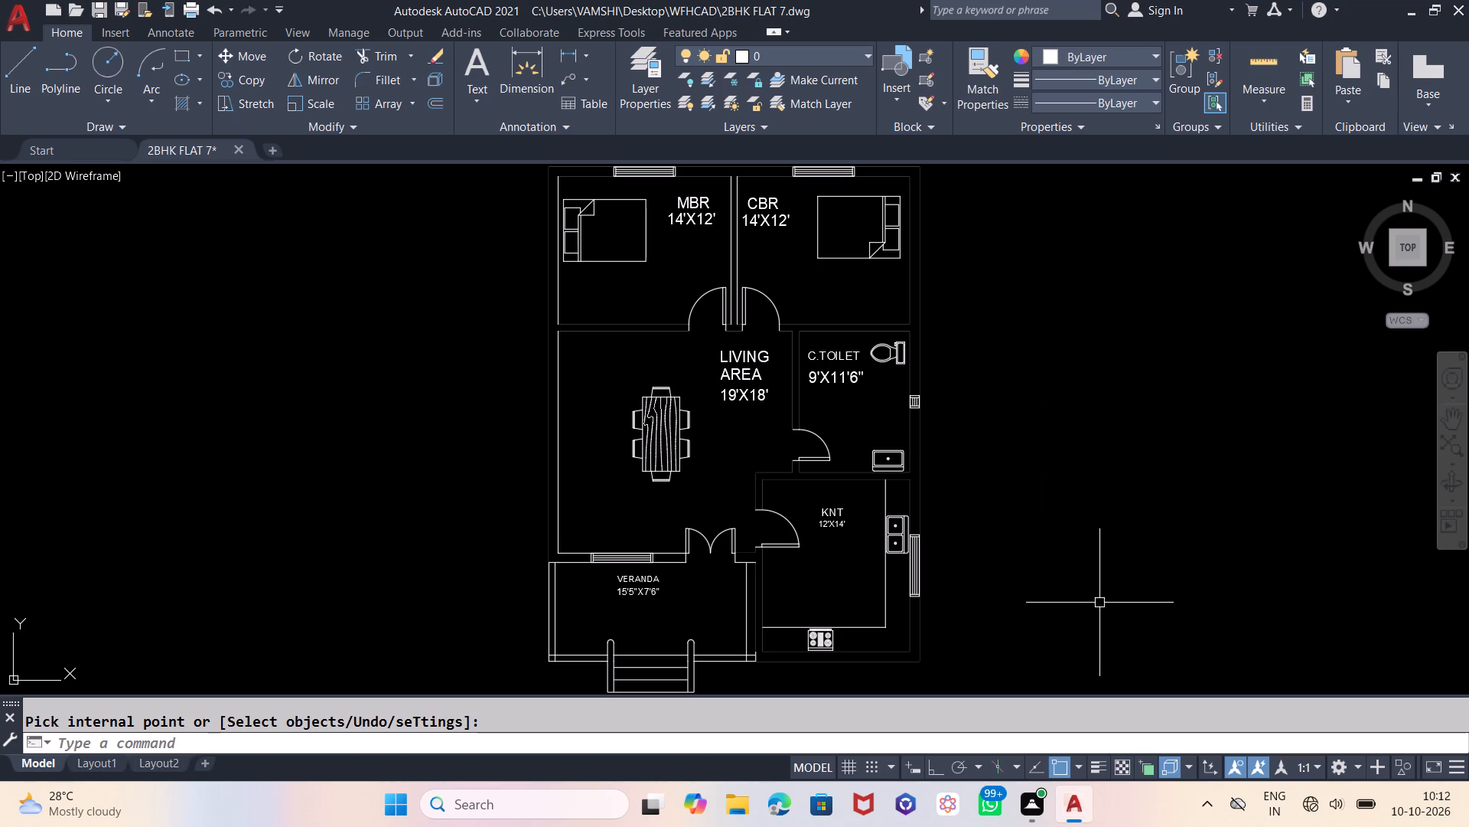
Start a solid hatch in grey 147,149,152 and fill the veranda's left wall and the front wall left of the steps.
scroll(1099, 603, down, 1)
scroll(1099, 603, up, 1)
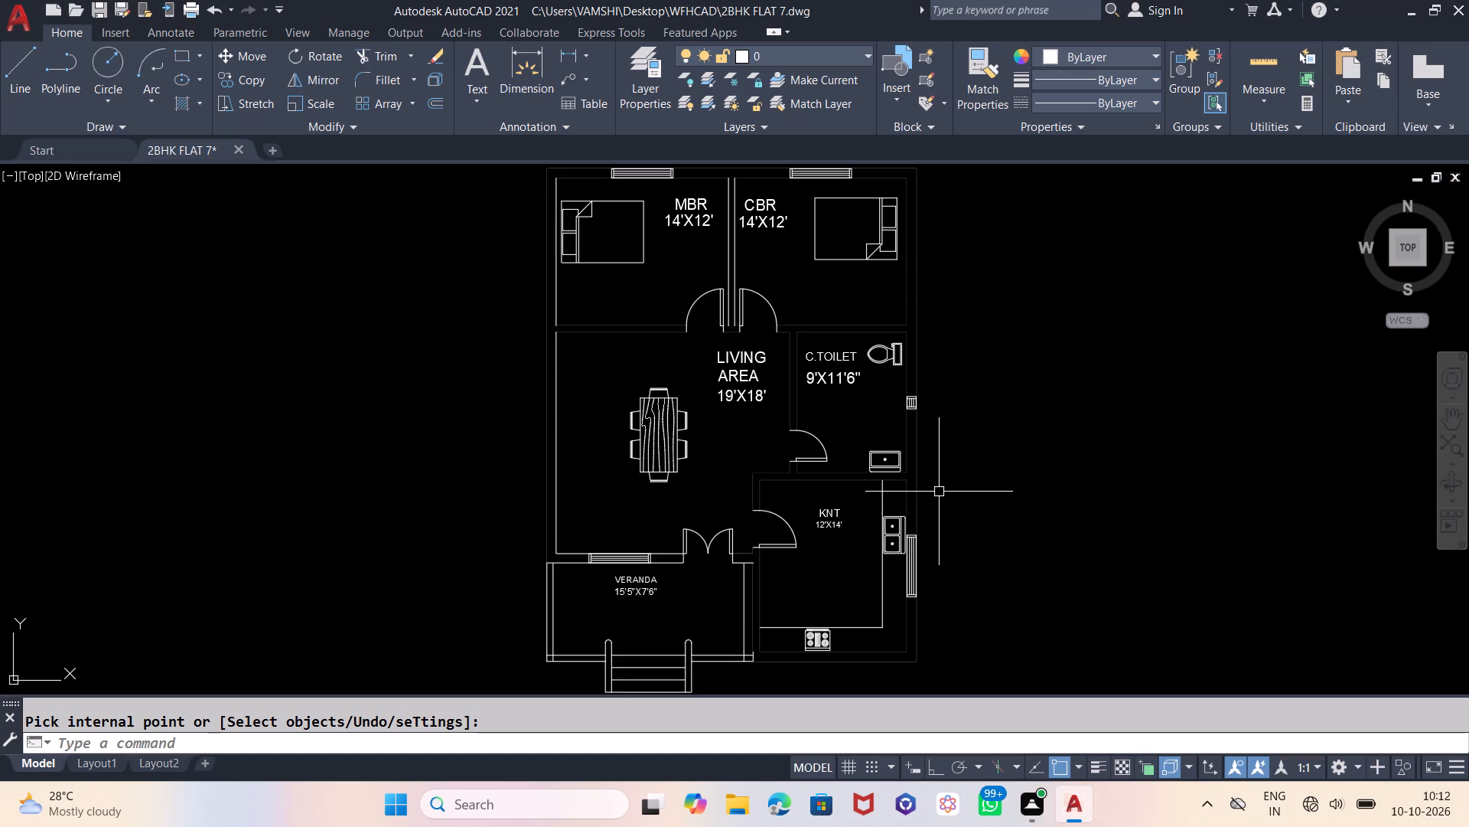
key(h)
key(Return)
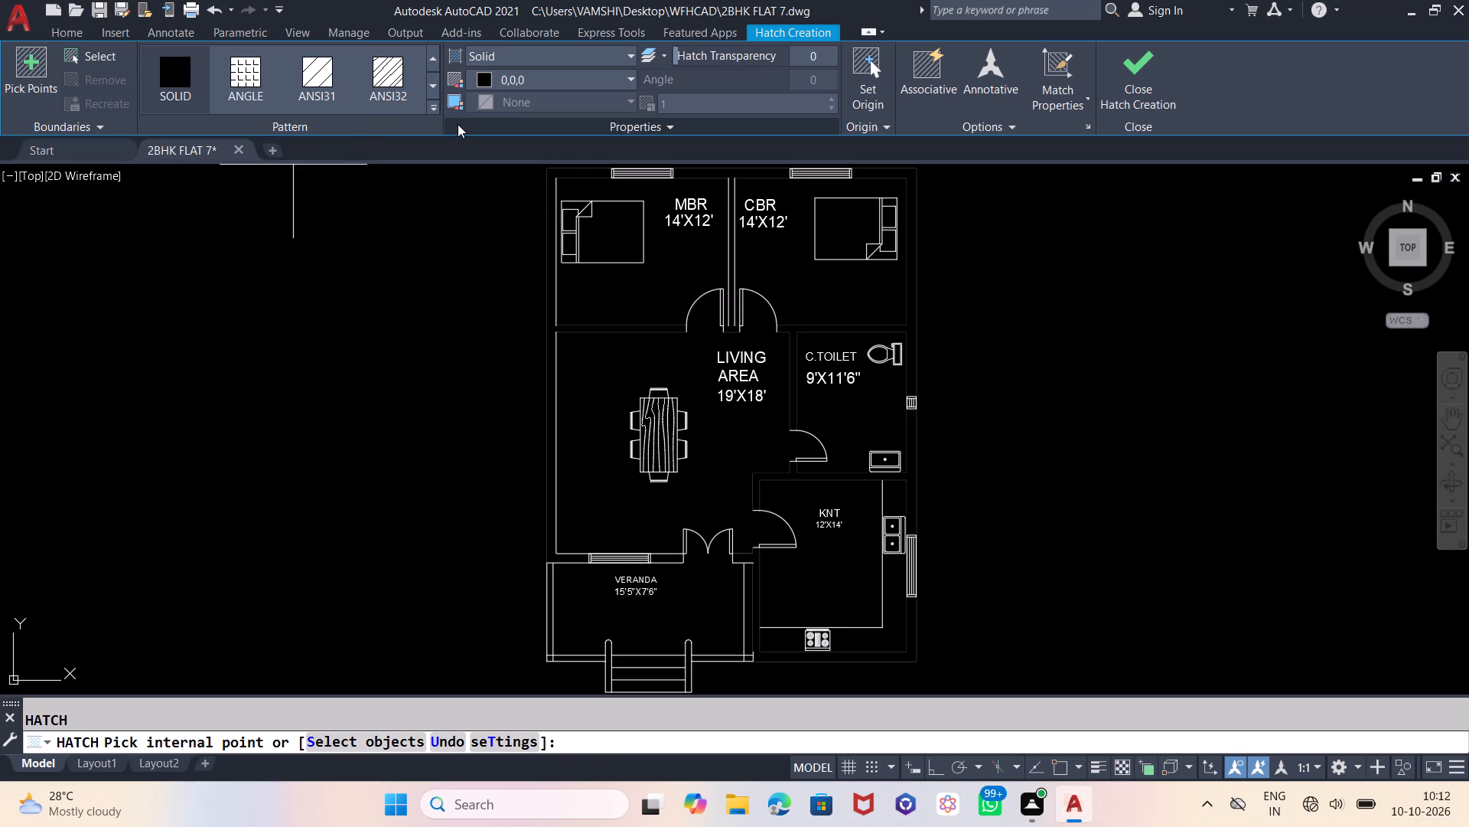
click(171, 68)
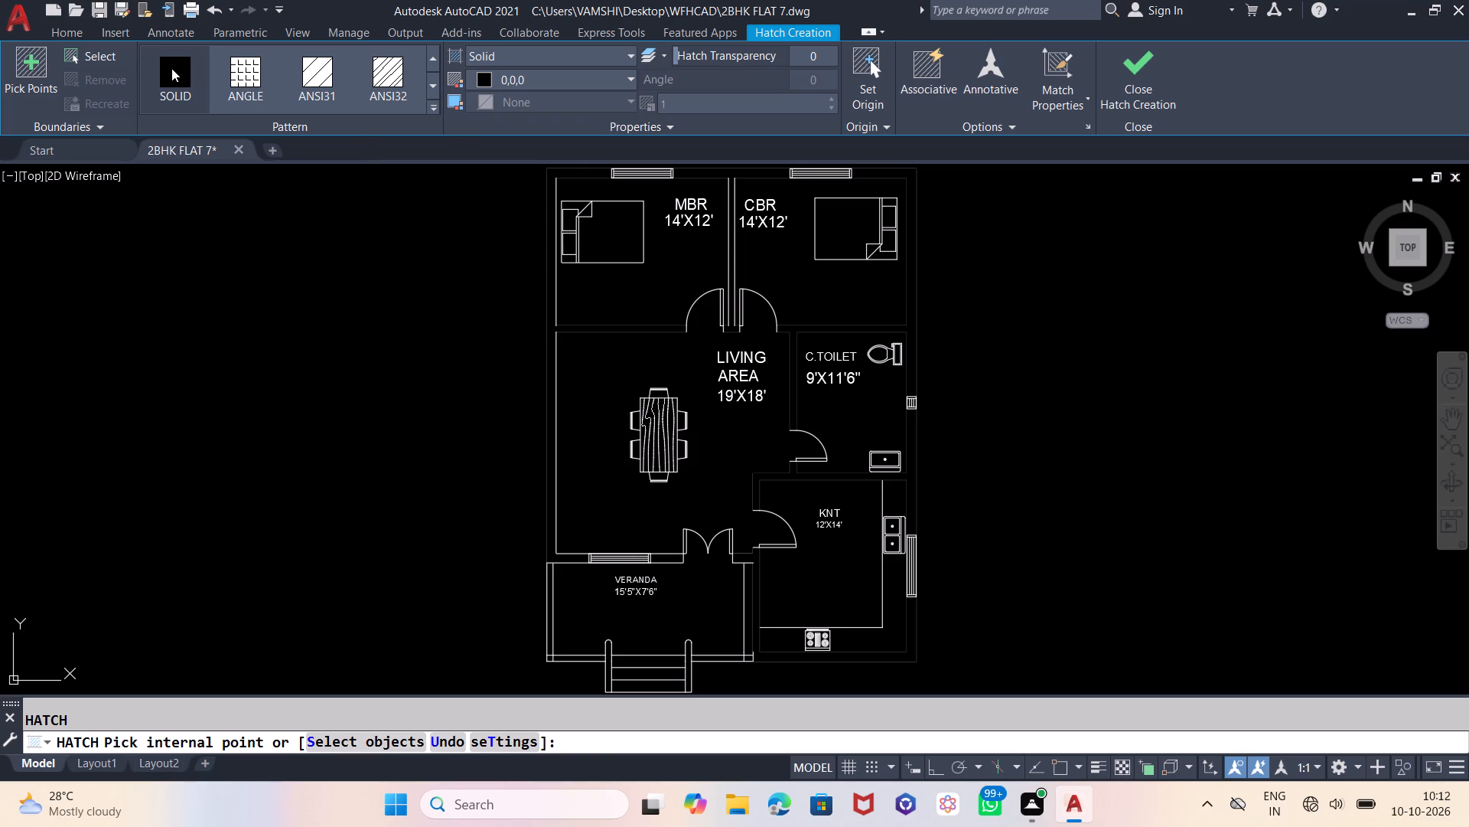
click(545, 77)
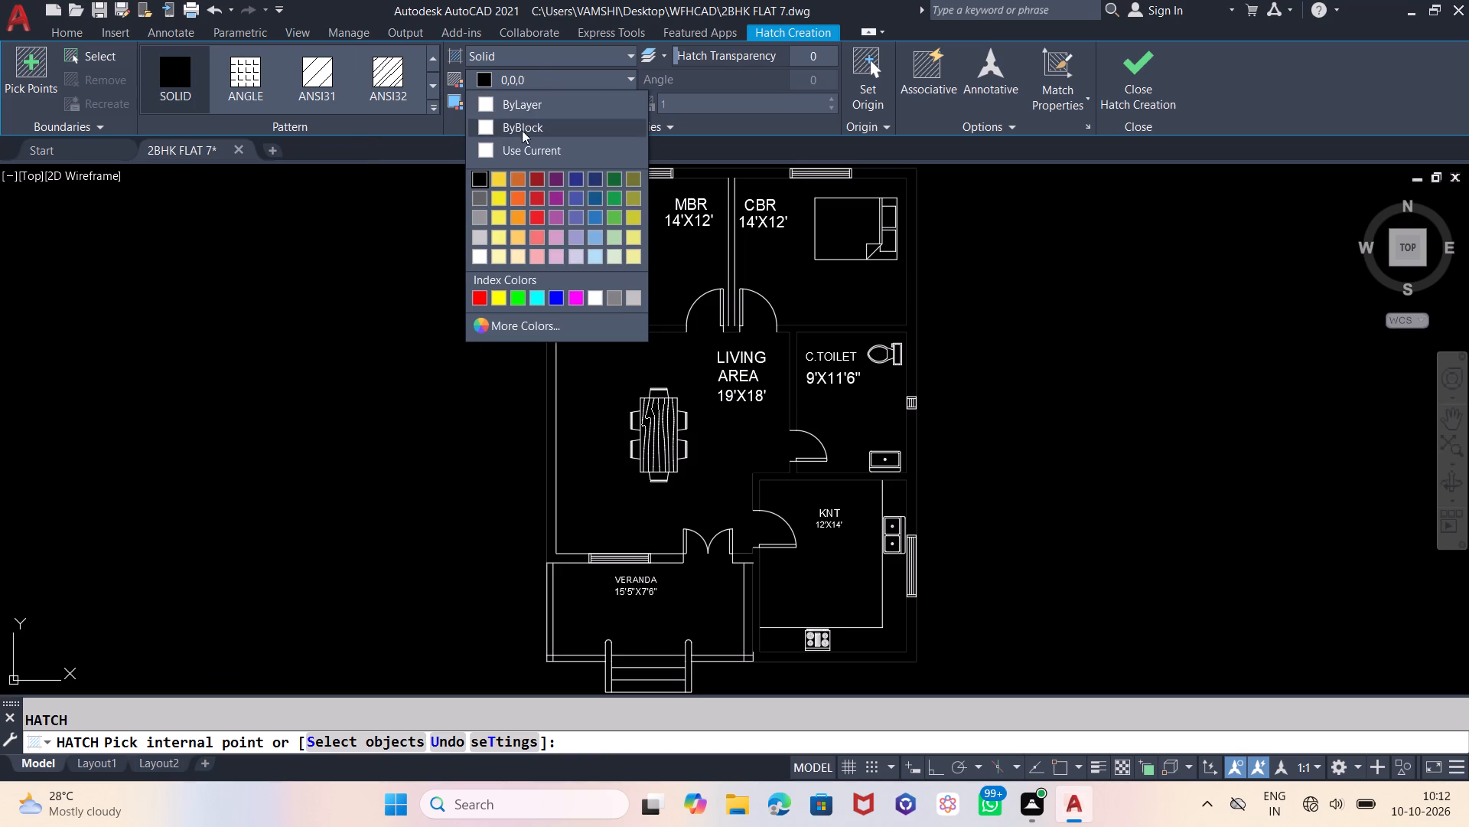
click(479, 220)
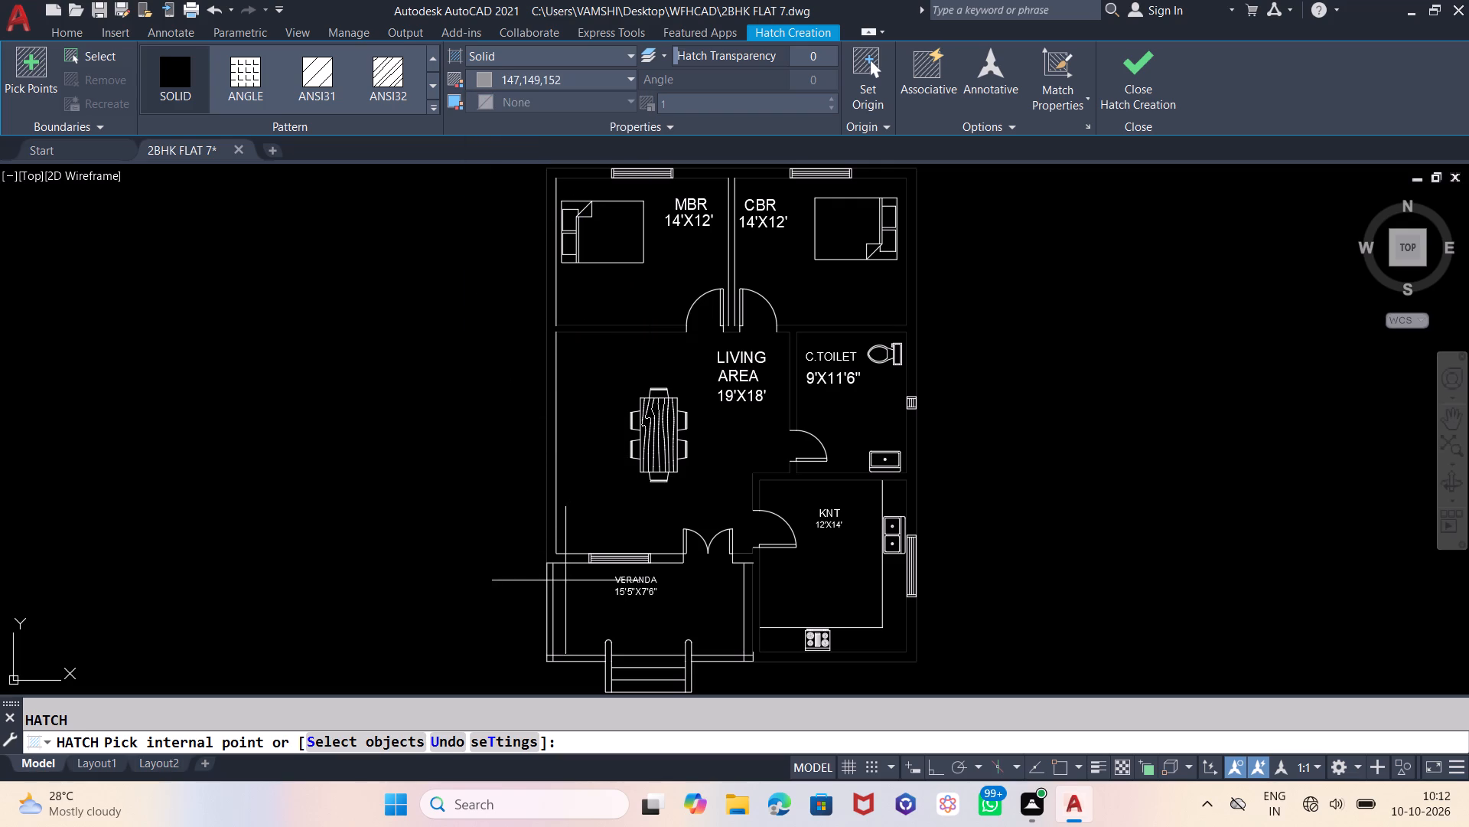
click(552, 576)
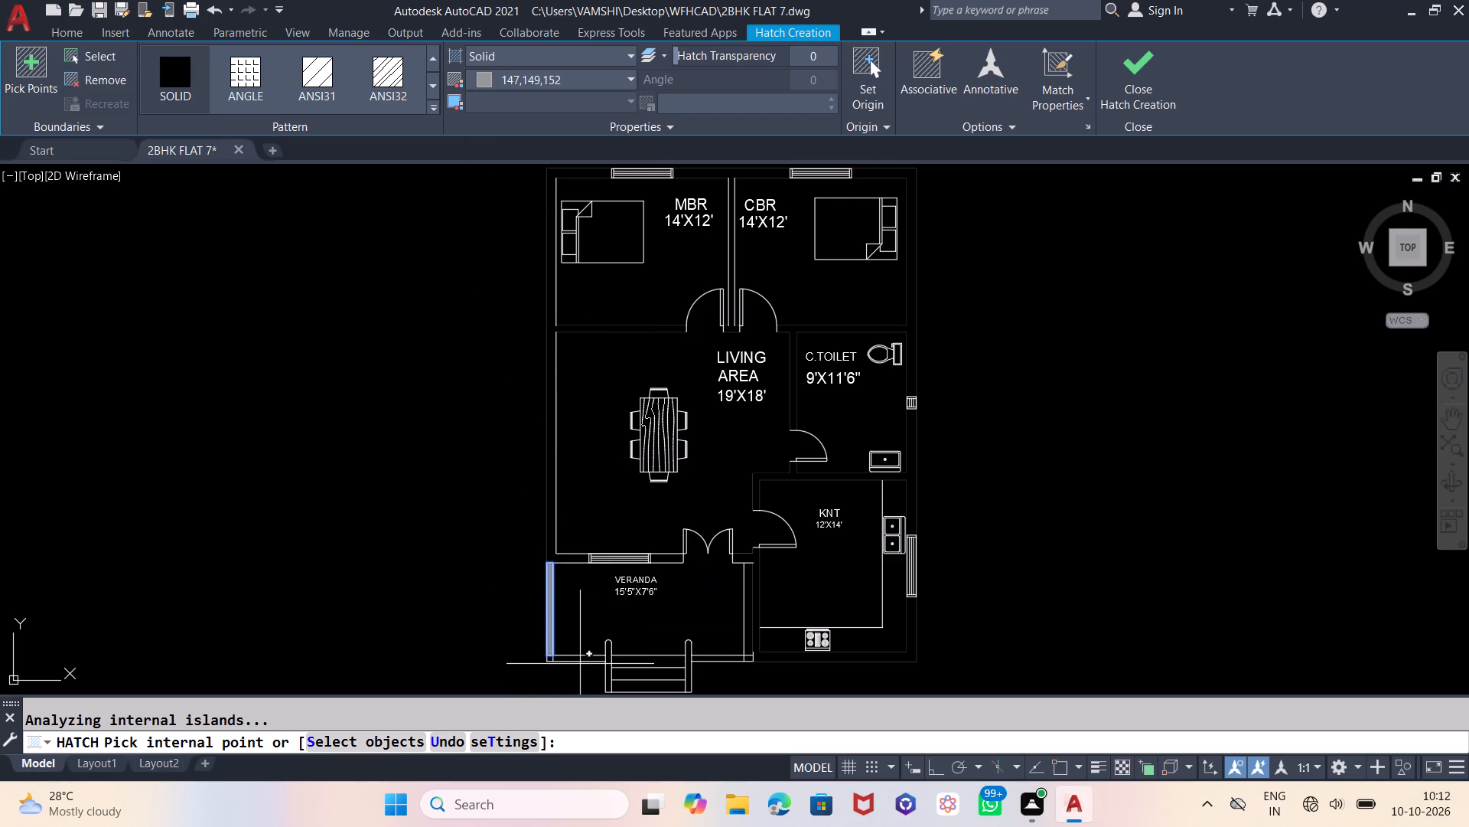
click(580, 659)
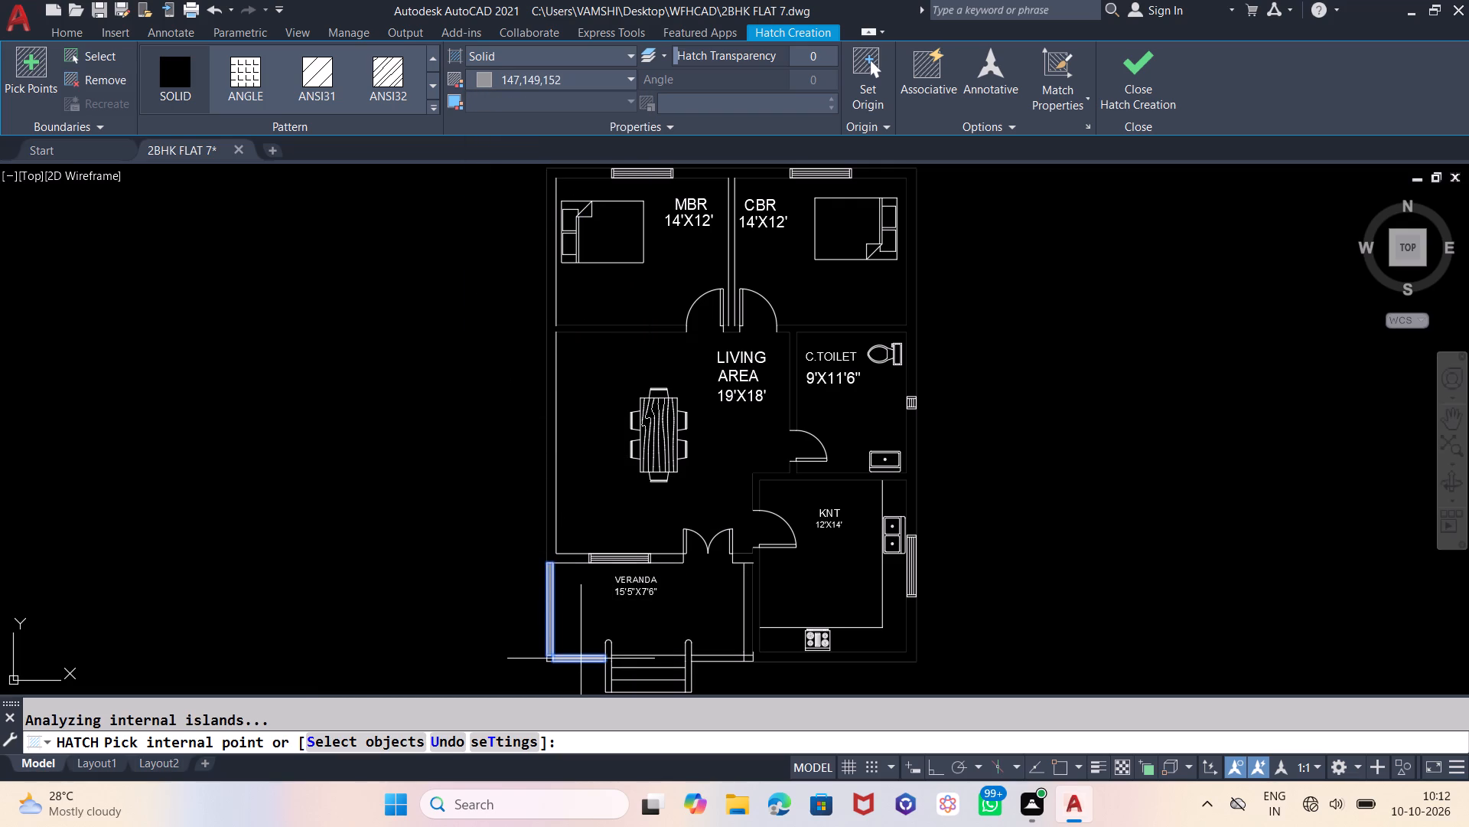
Fill the entrance steps, both side rails, the front wall beyond the steps and the veranda's kitchen-side wall in grey, and finish the hatch.
scroll(630, 687, up, 2)
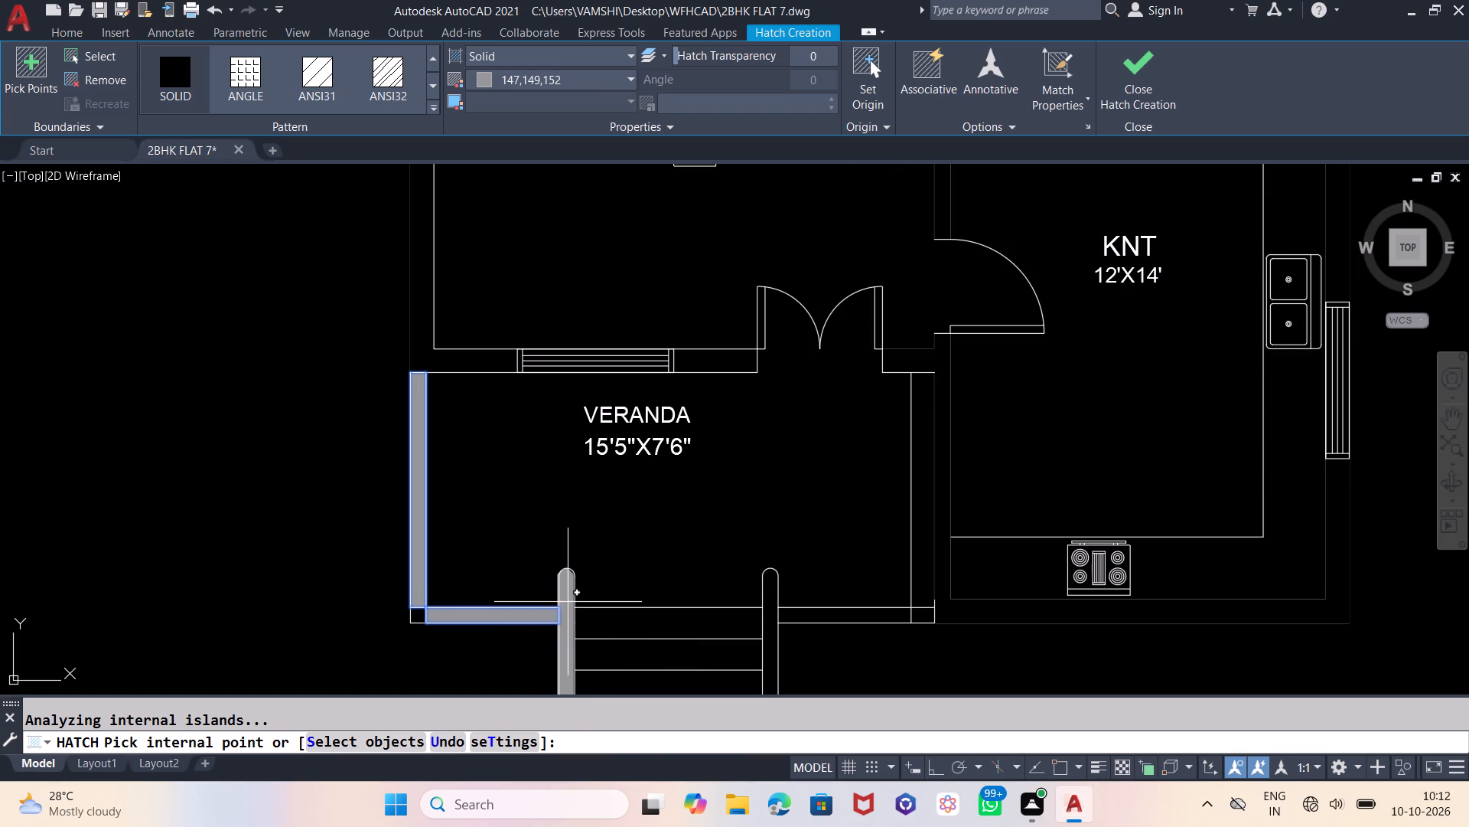
click(568, 602)
click(604, 629)
click(620, 670)
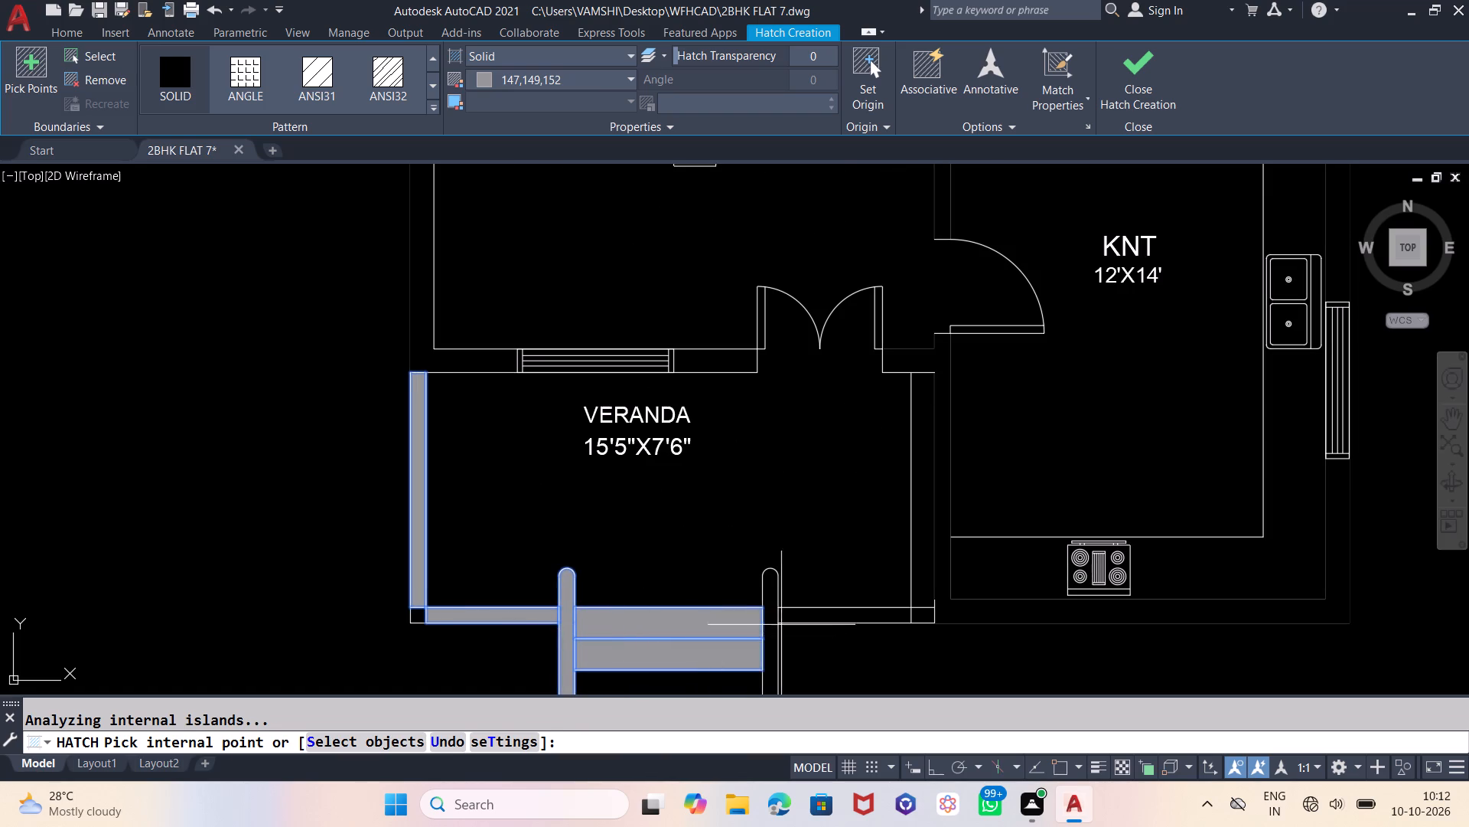
click(790, 612)
click(922, 504)
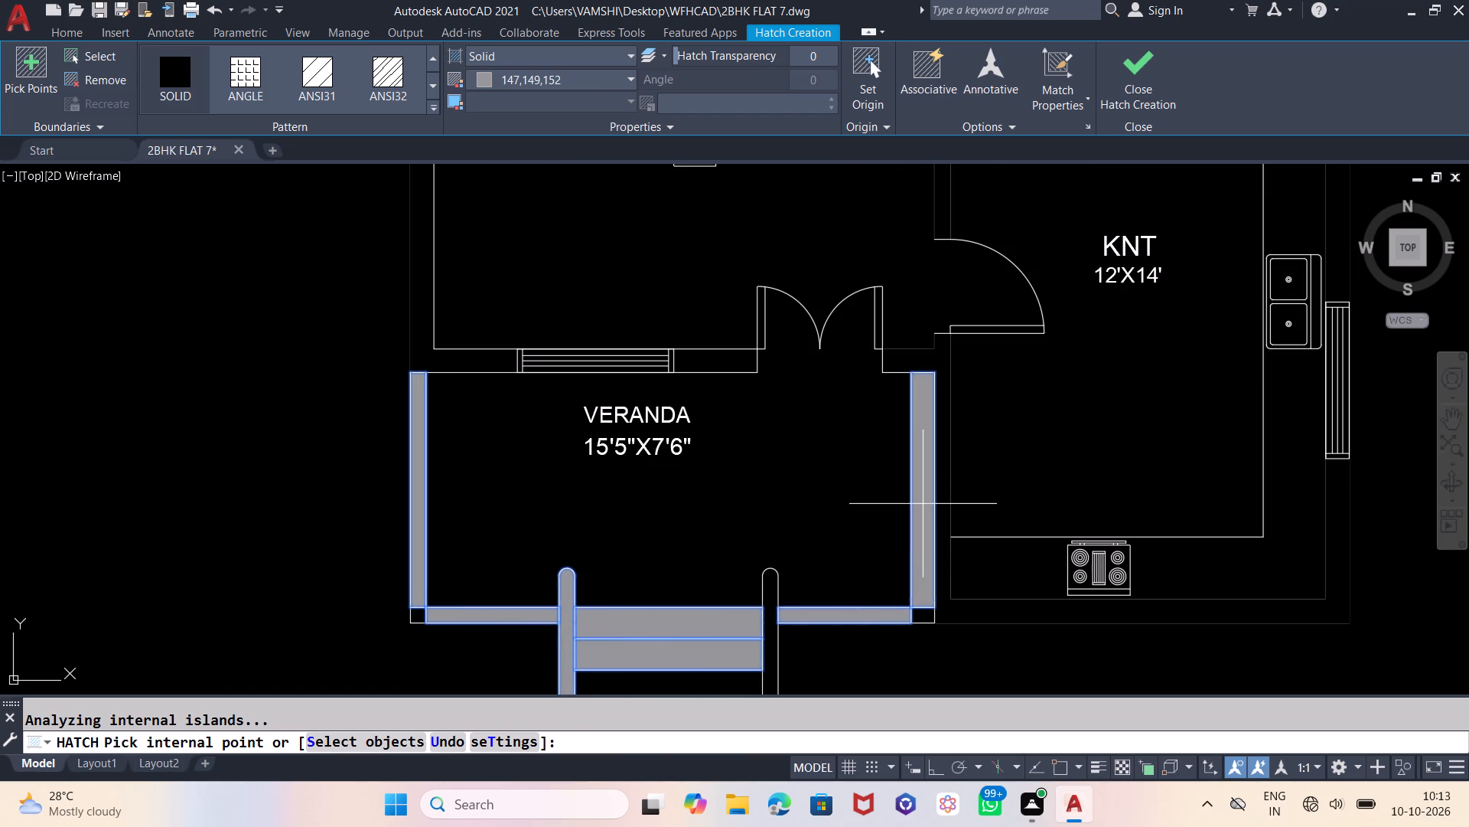
scroll(888, 364, down, 2)
scroll(816, 493, up, 2)
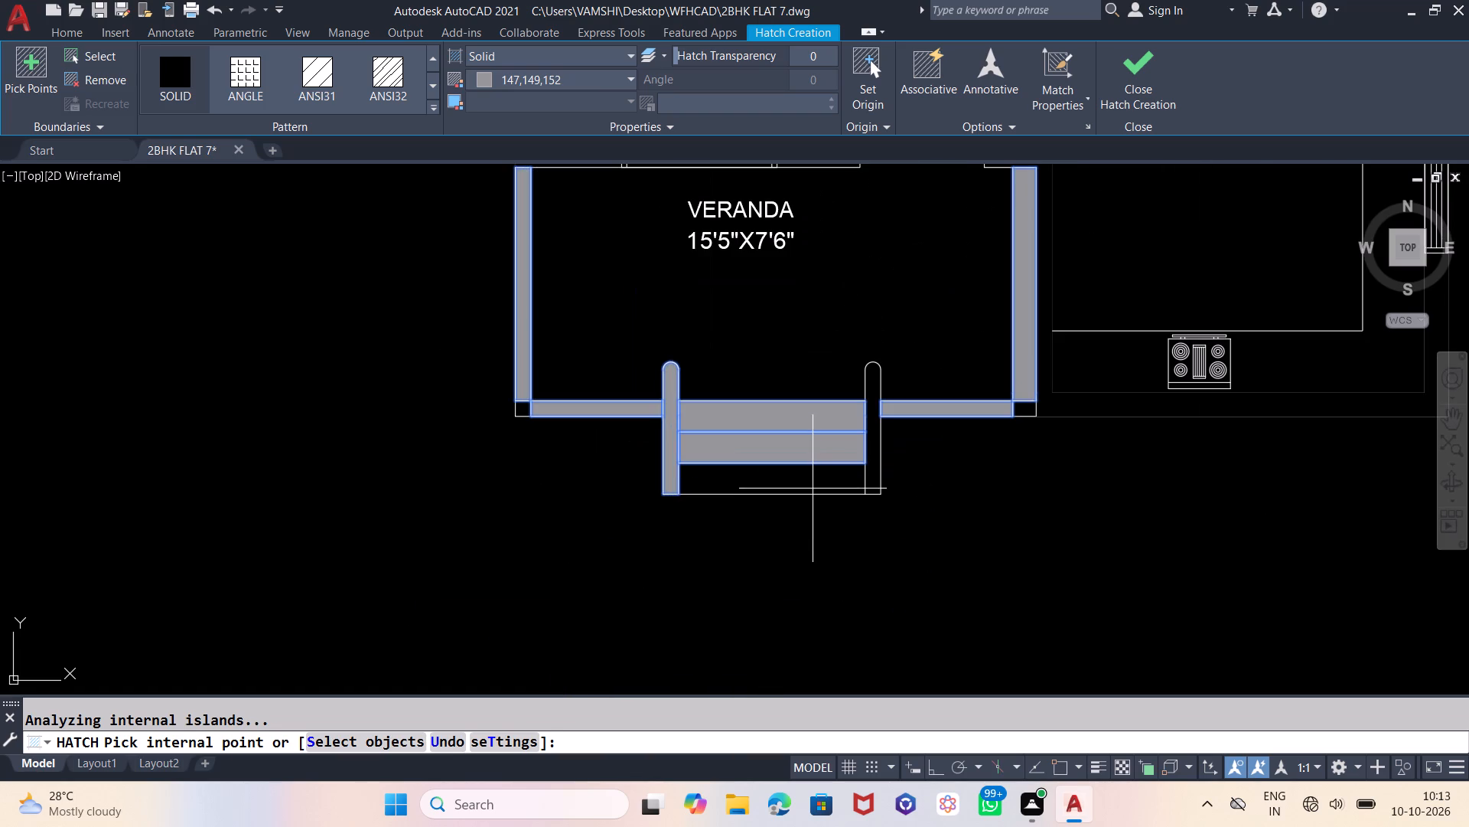
click(813, 477)
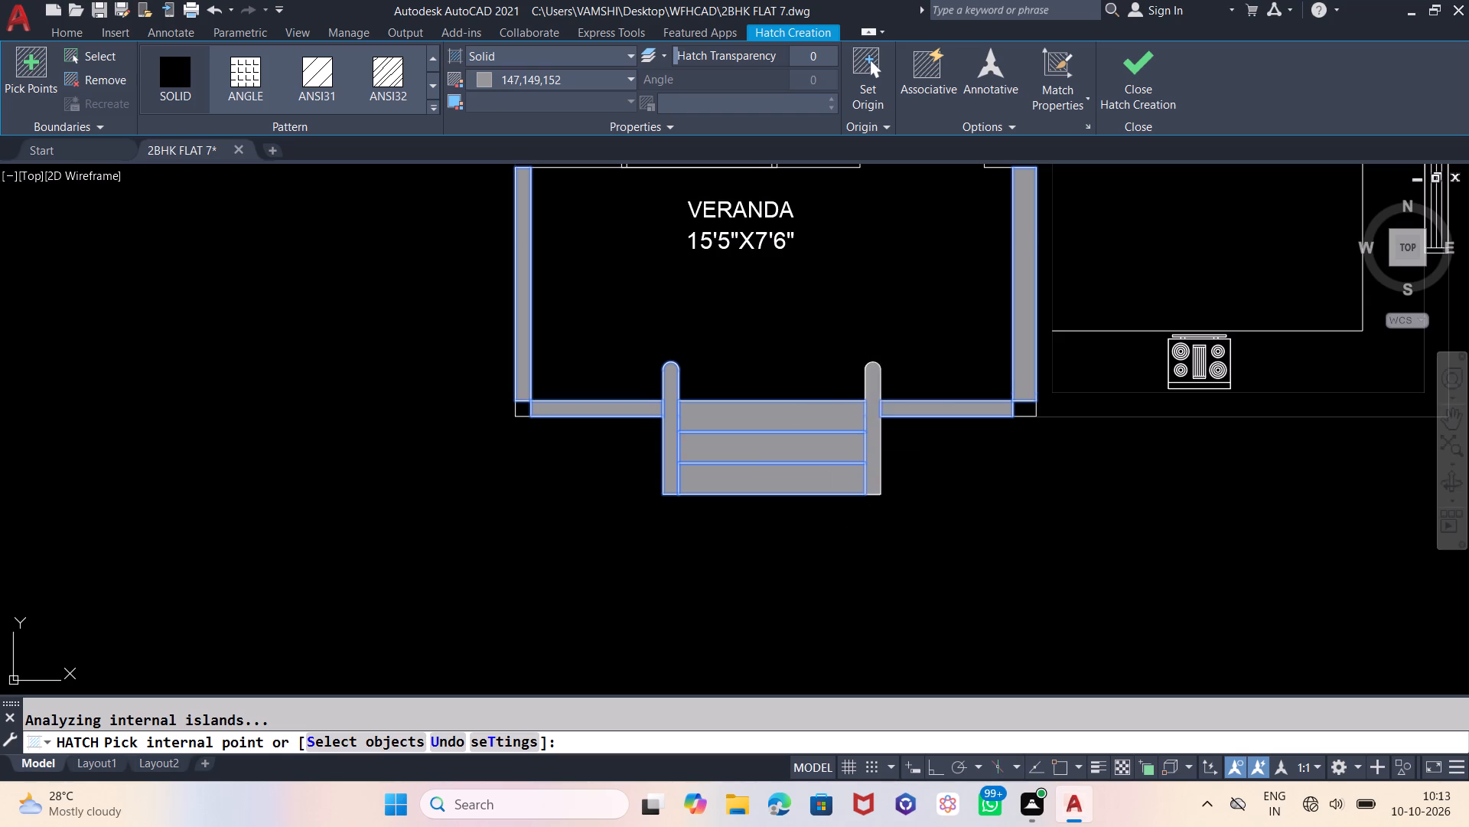
click(880, 407)
scroll(870, 610, down, 2)
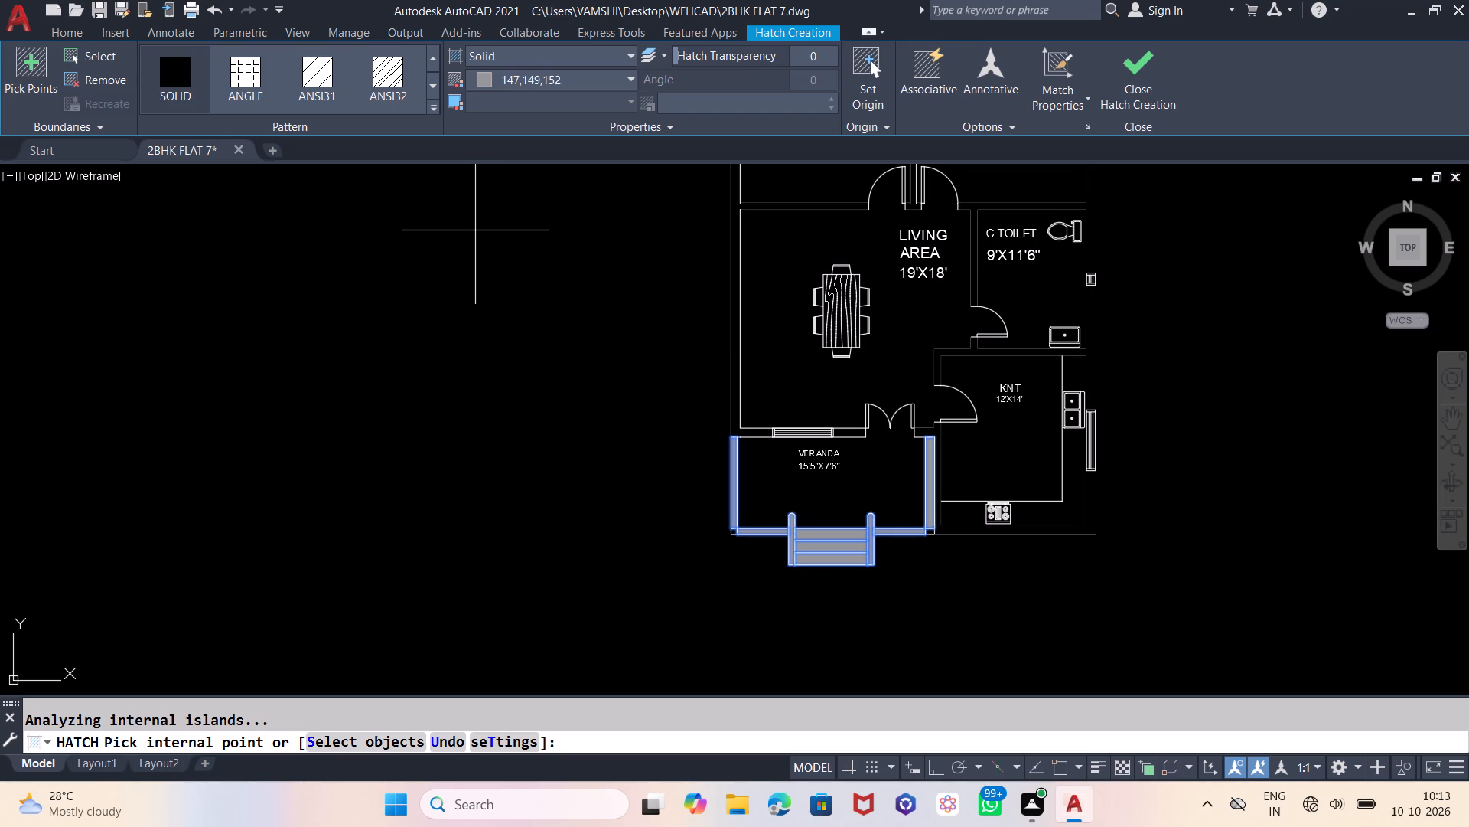
key(Return)
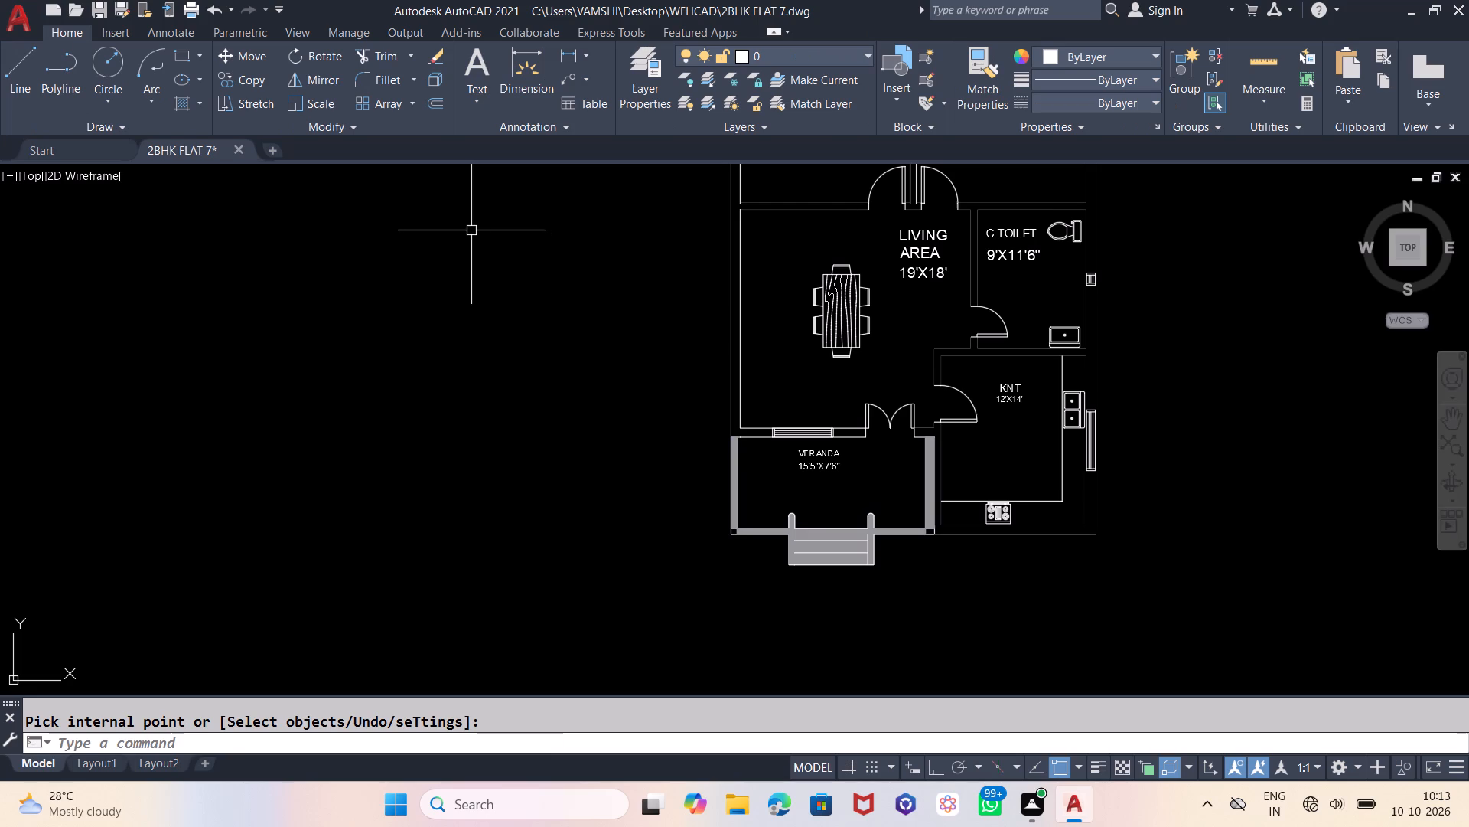
Start a solid hatch in black 0,0,0 and fill the two square front corners of the veranda walls.
key(h)
key(Return)
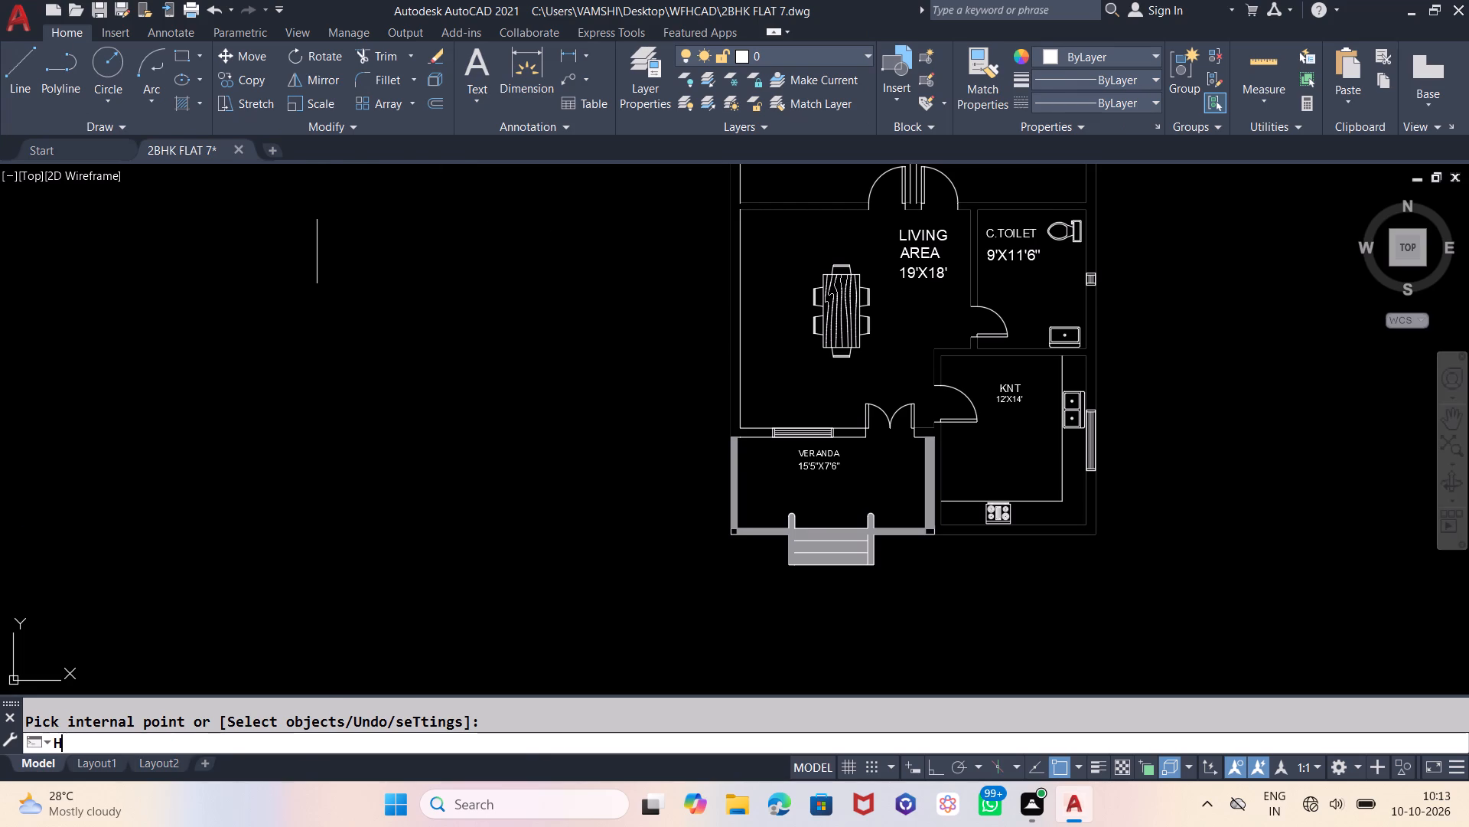
click(171, 77)
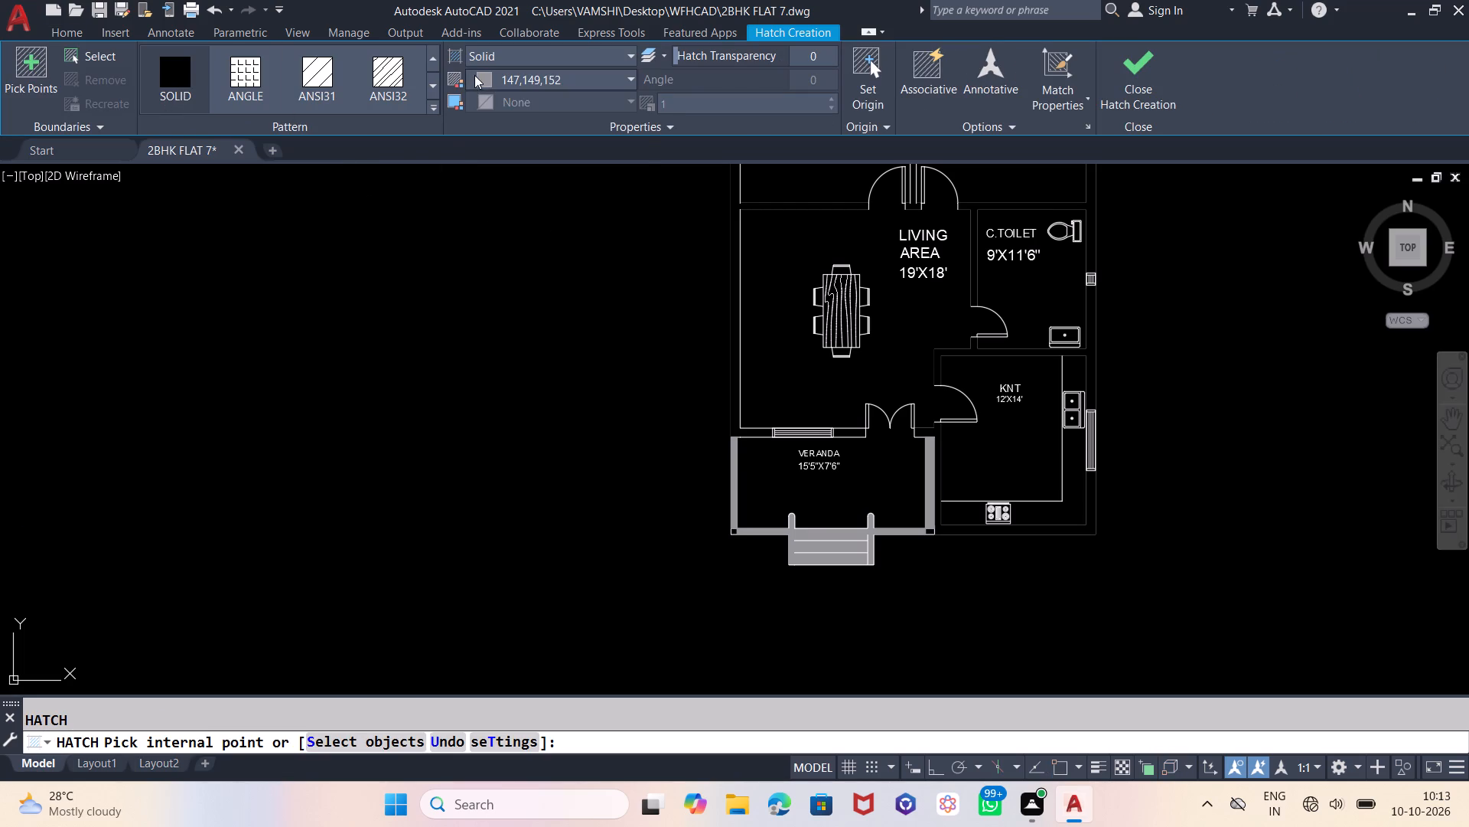
click(474, 75)
click(480, 177)
scroll(755, 525, up, 3)
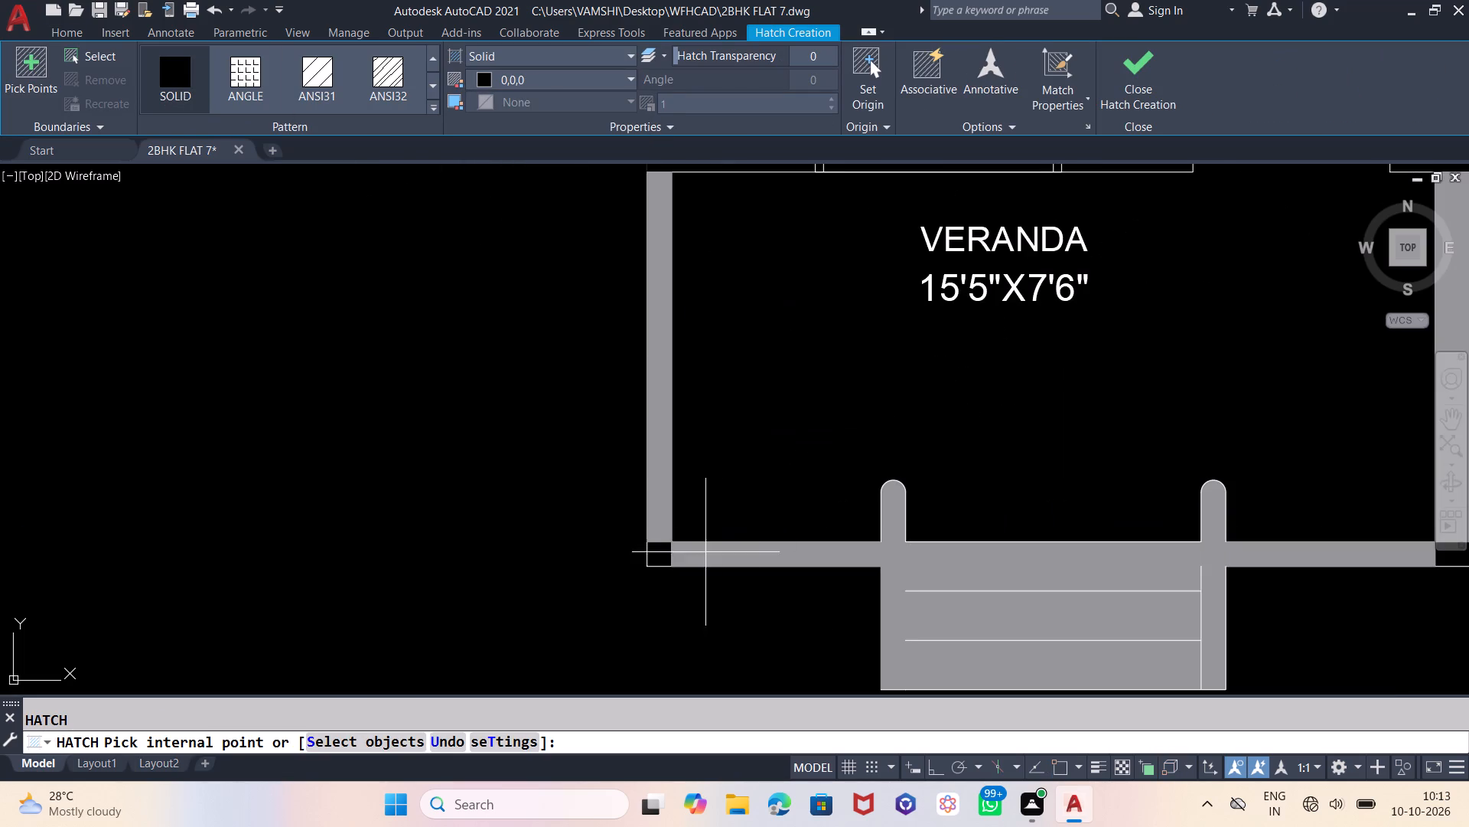
click(656, 546)
scroll(541, 499, down, 2)
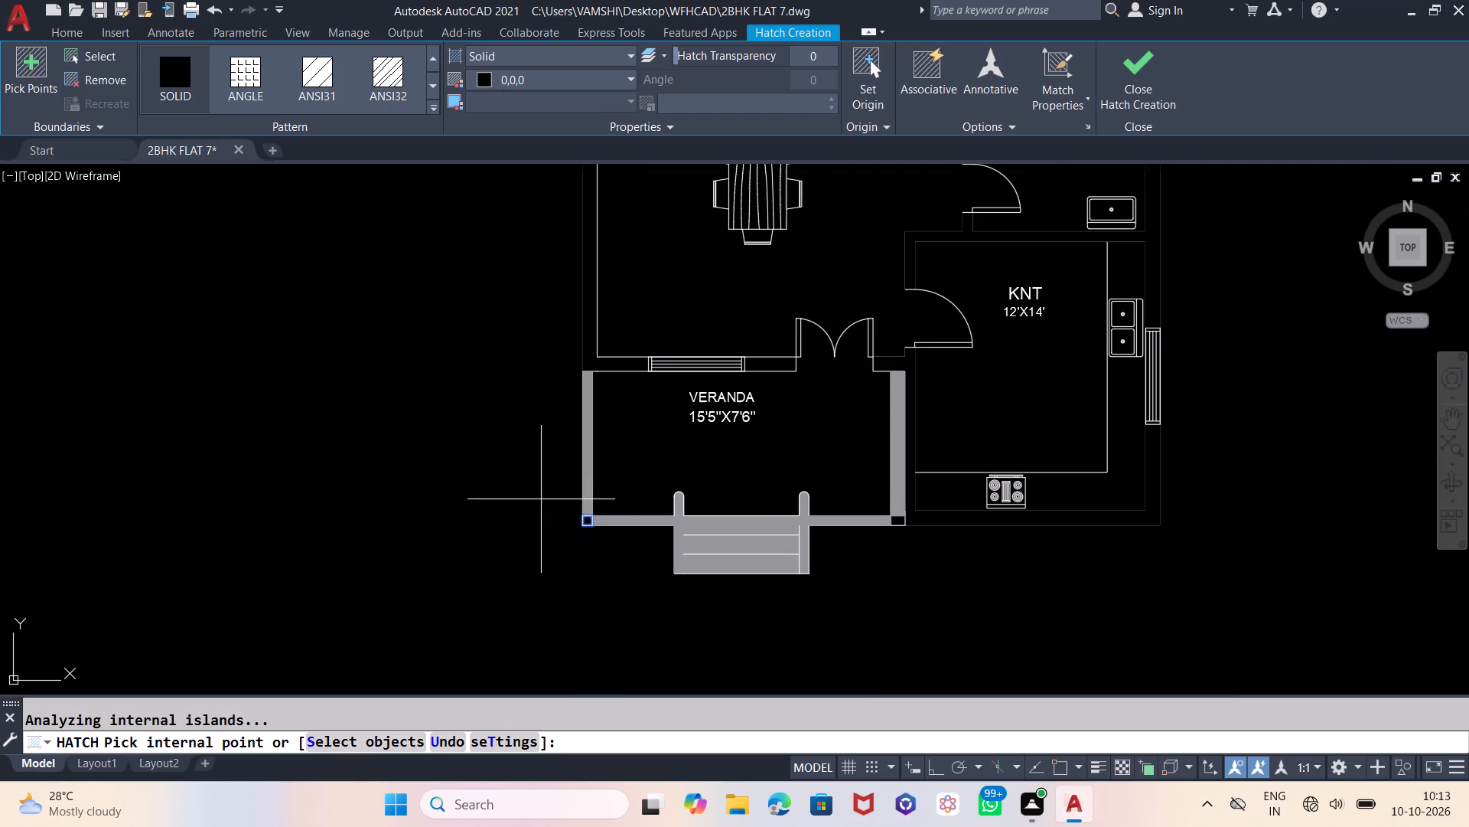
scroll(890, 513, up, 3)
middle_click(890, 513)
click(901, 547)
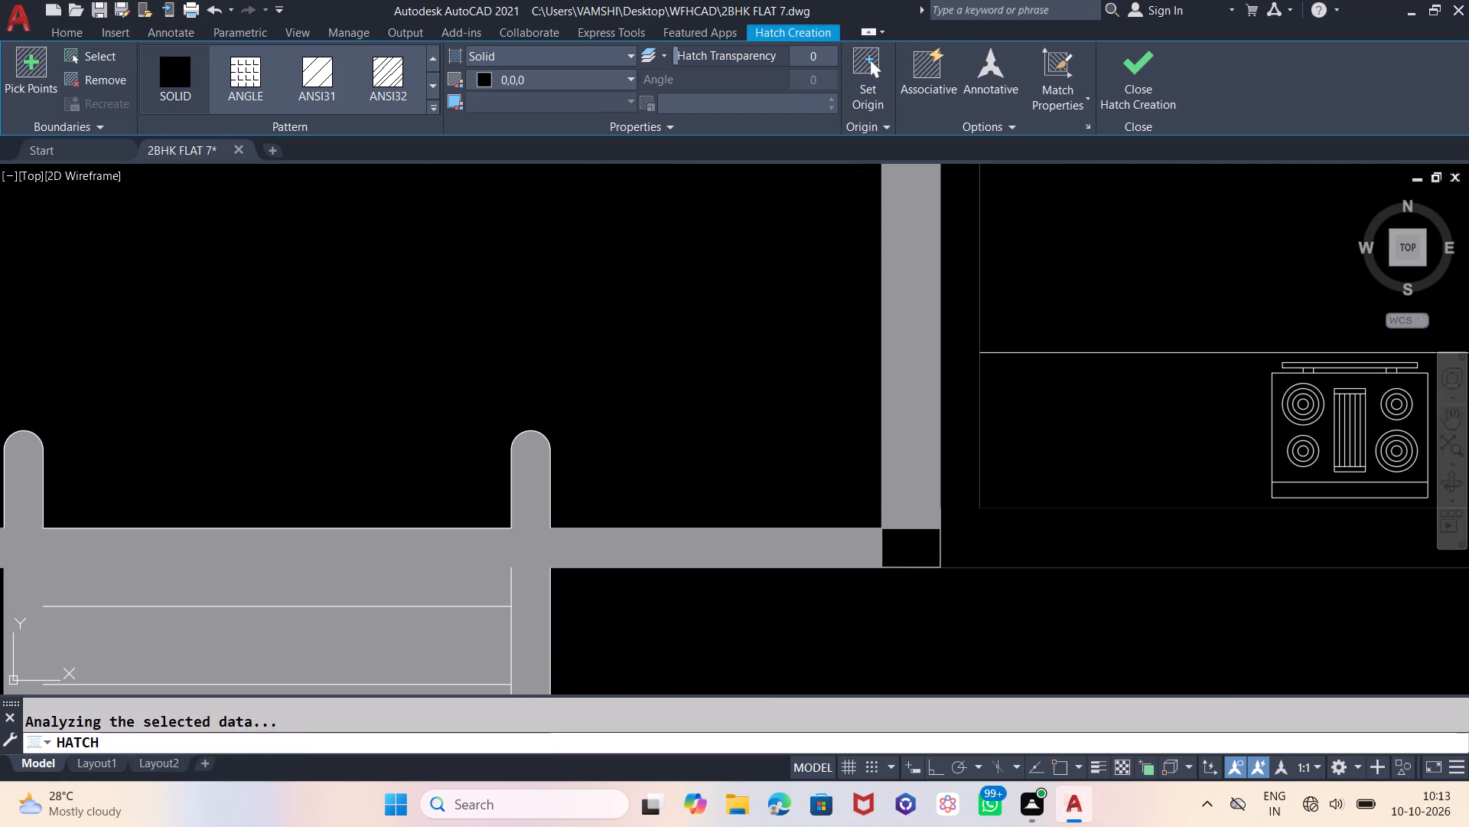
Add the outer wall along the master bedroom and living area to the black solid fill and finish the hatch.
scroll(927, 435, down, 3)
scroll(928, 563, down, 4)
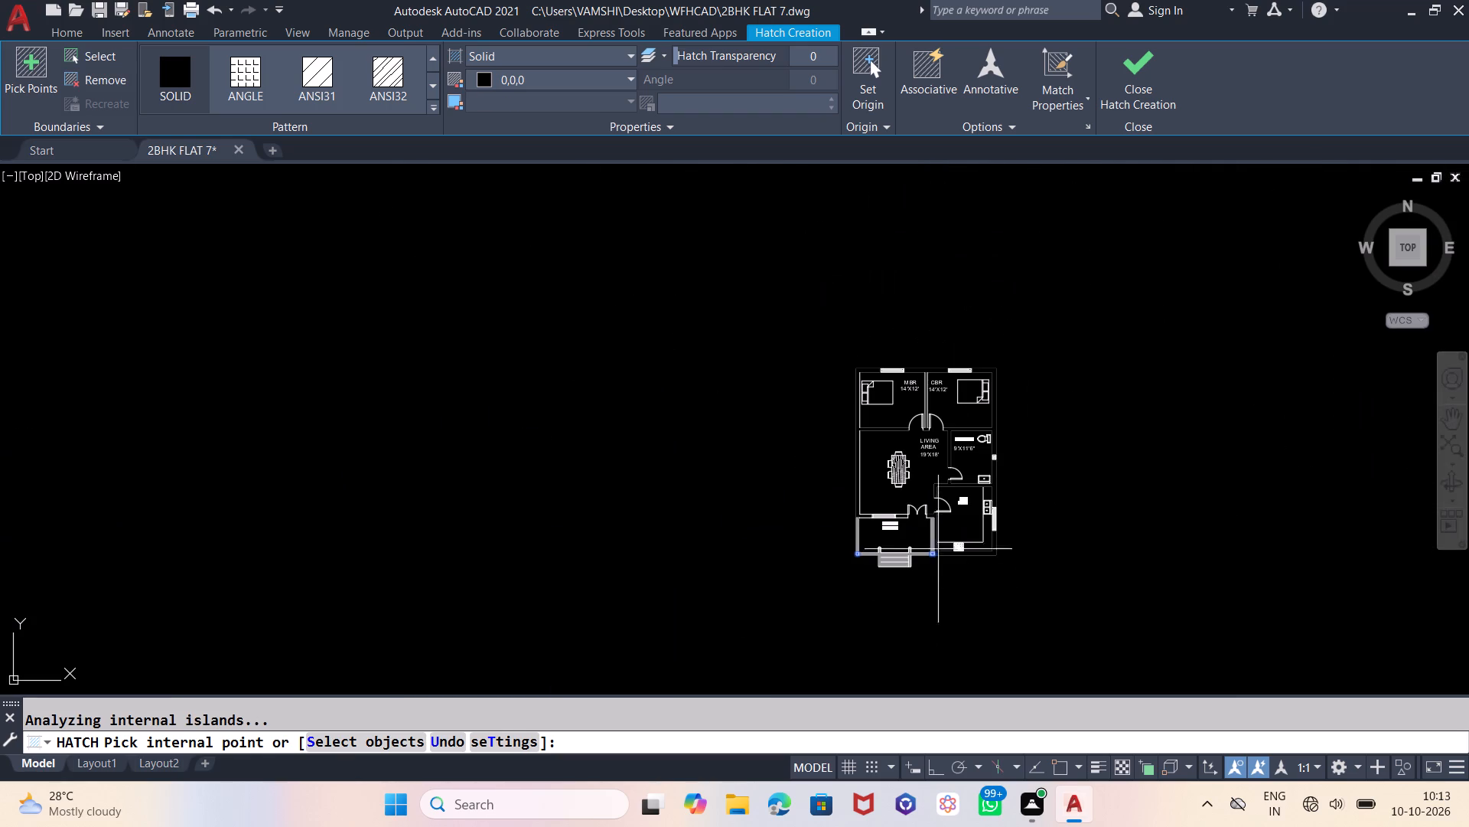
scroll(1044, 431, up, 2)
scroll(1001, 350, down, 1)
scroll(993, 604, up, 1)
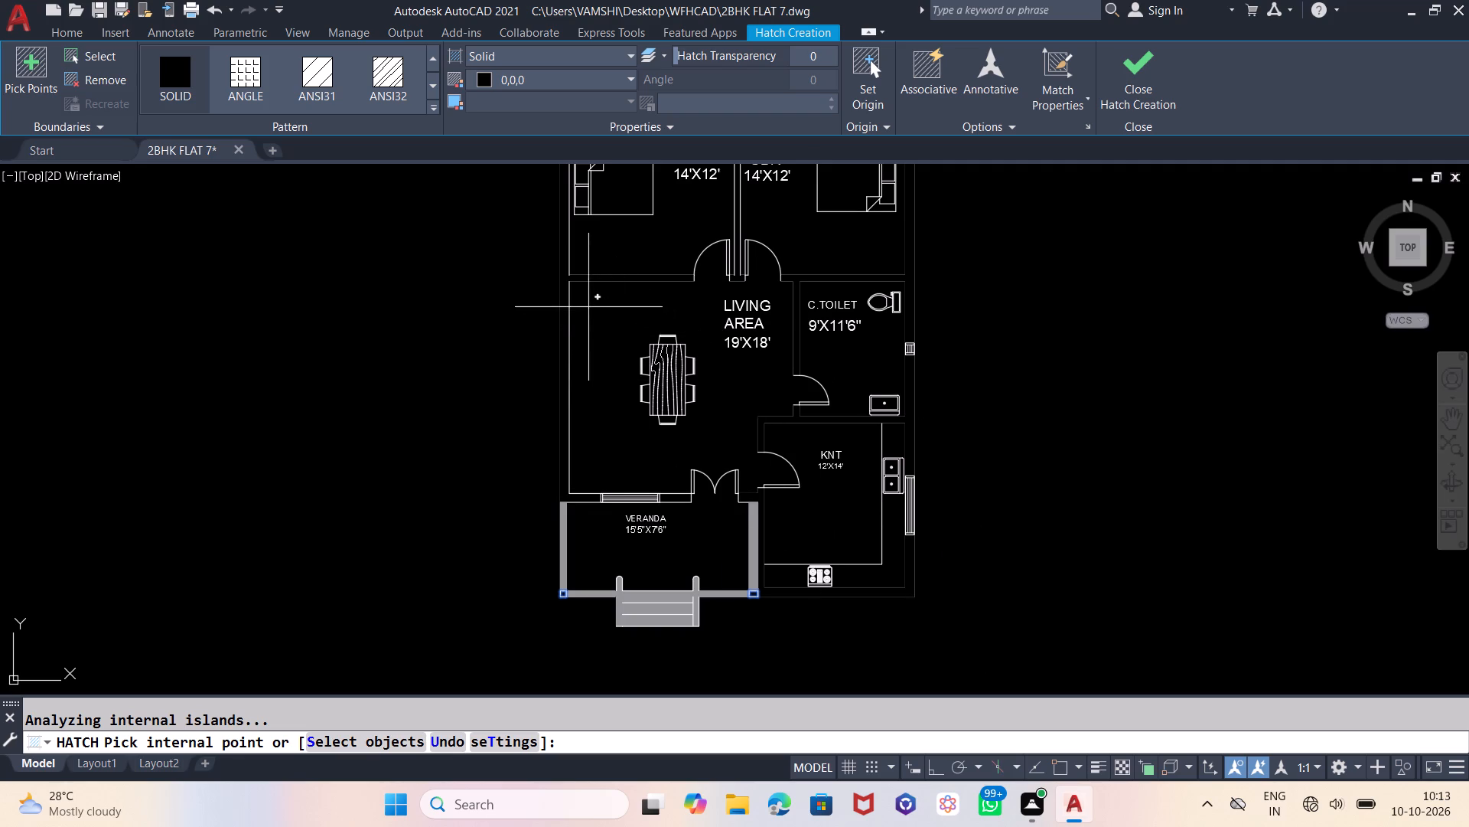
click(562, 293)
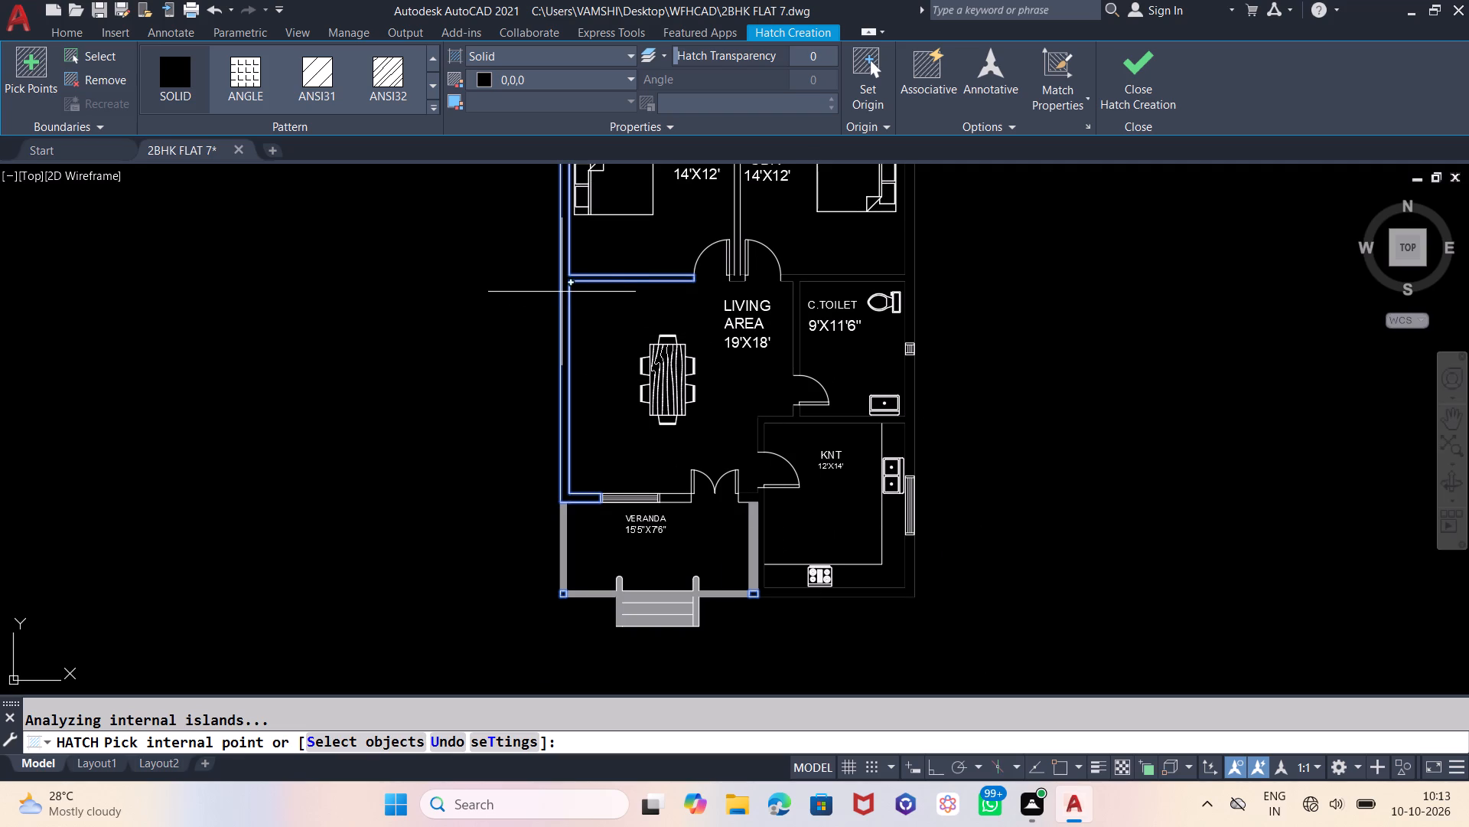
click(563, 286)
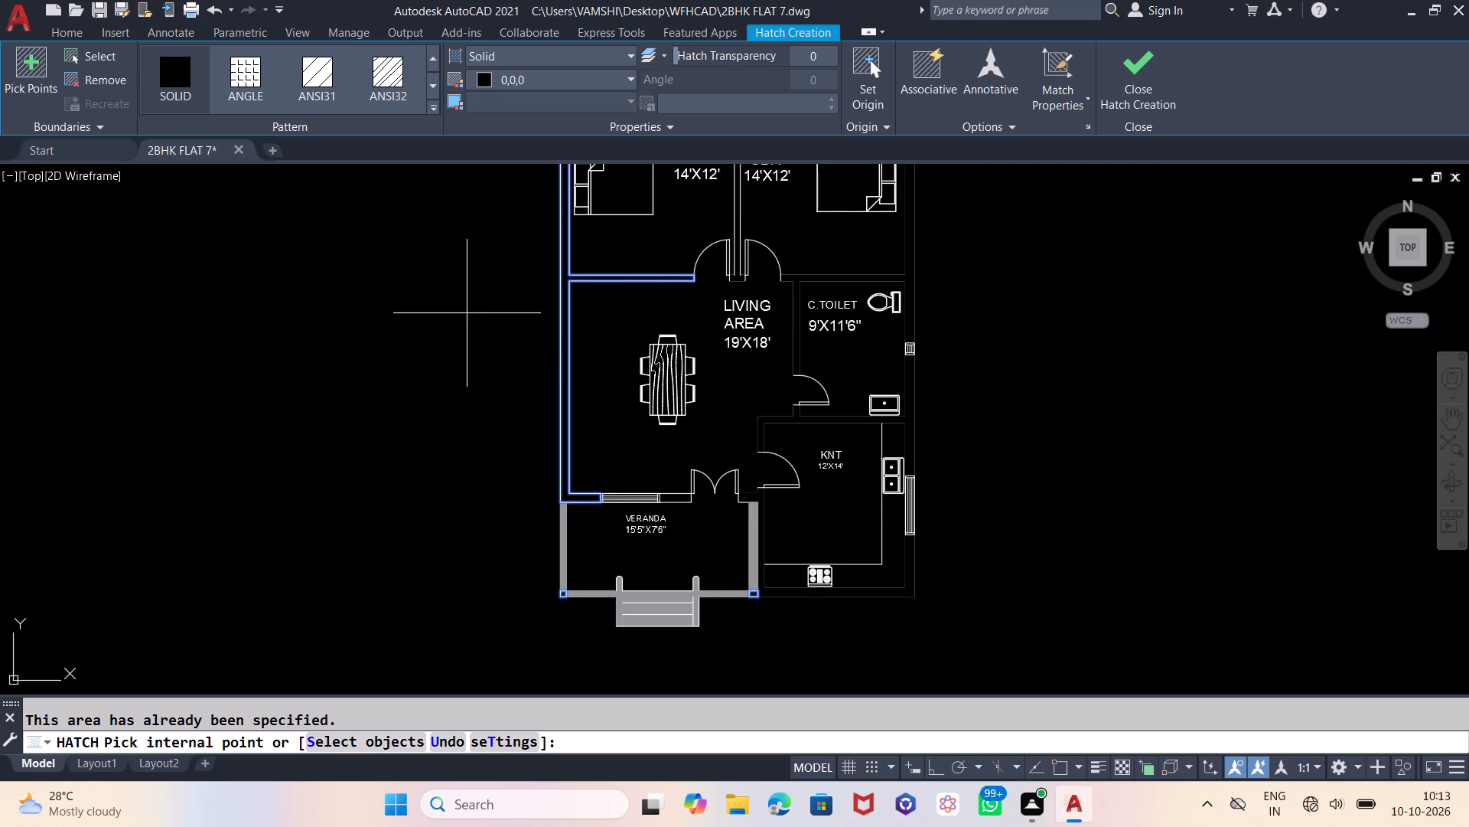
key(Return)
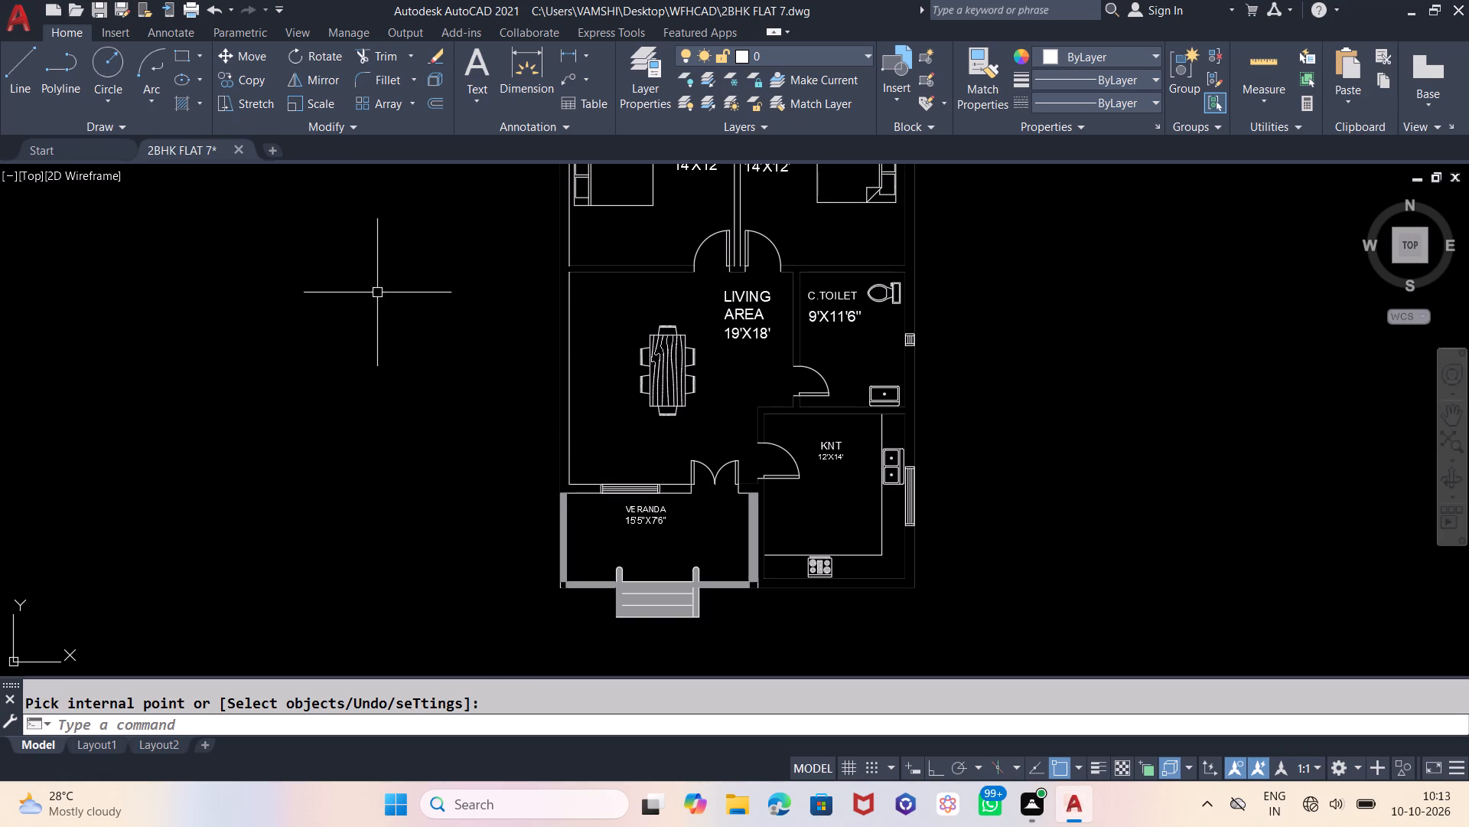
Save the 2BHK FLAT 7 drawing with the whole plan in view.
key(z)
key(Return)
key(e)
key(Return)
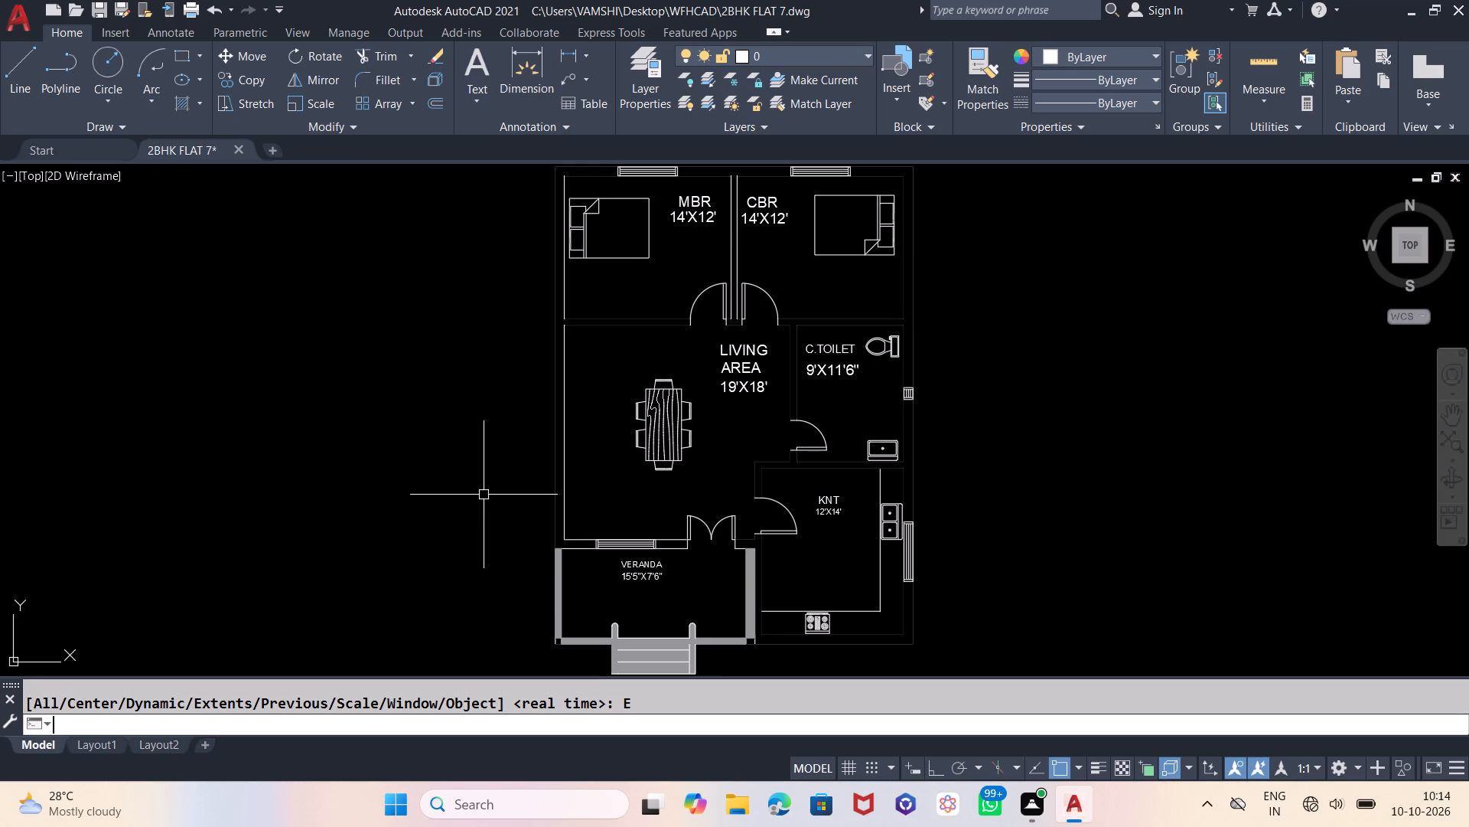
key(ctrl+s)
key(ctrl+s)
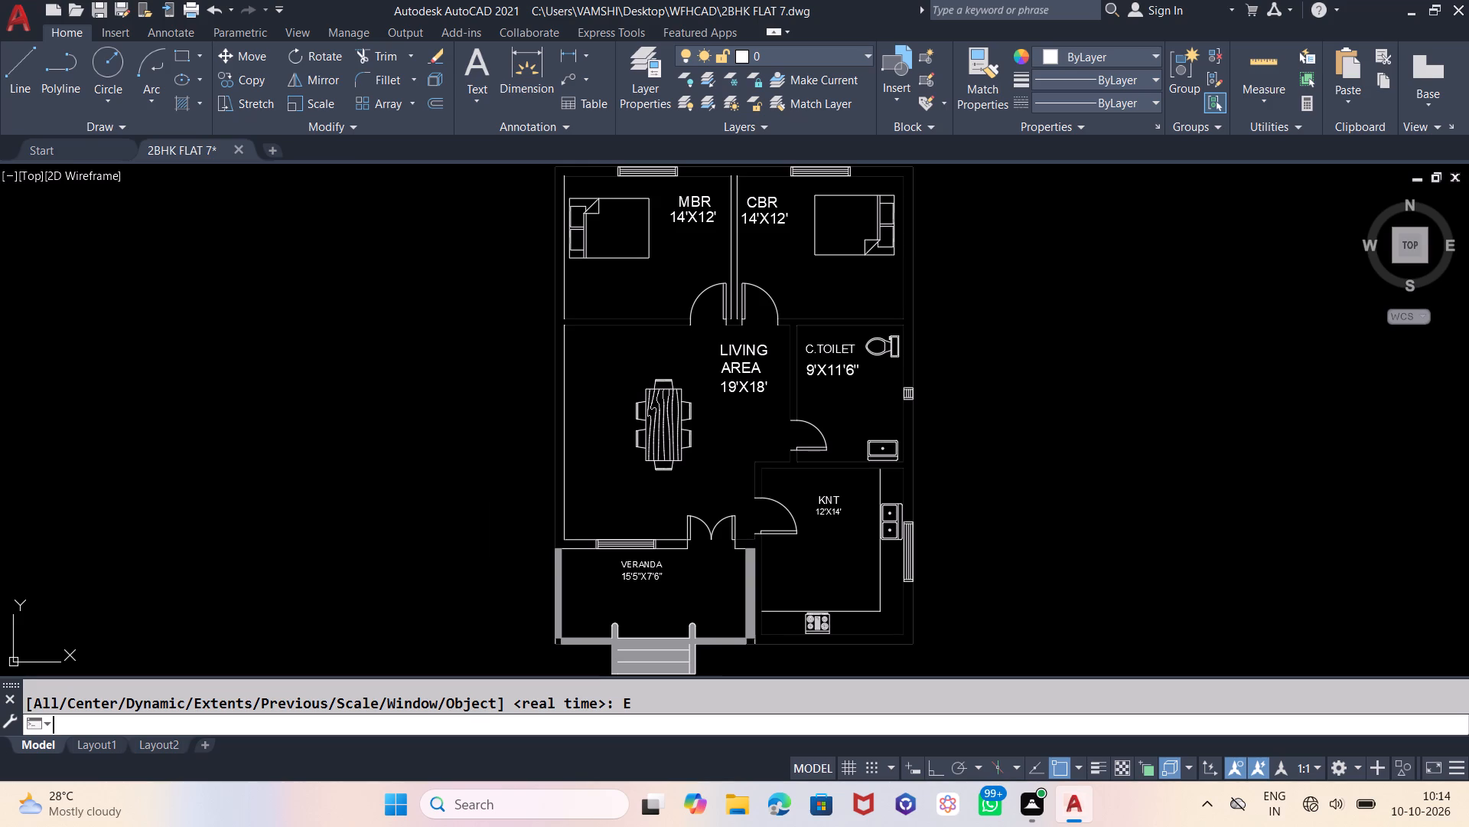
key(ctrl+s)
key(ctrl+s)
key(ctrl+s)
key(ctrl+s)
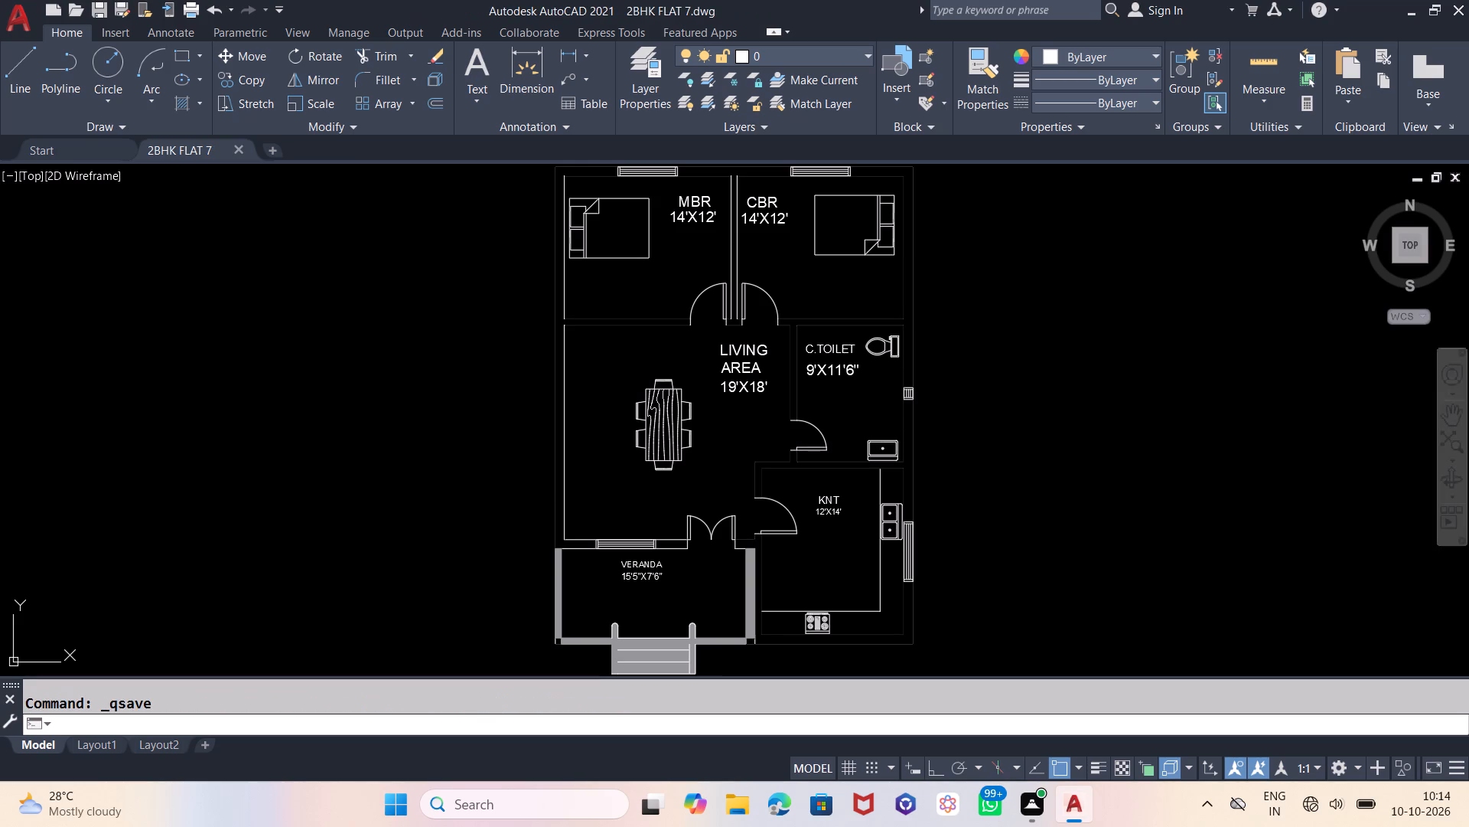
key(ctrl+s)
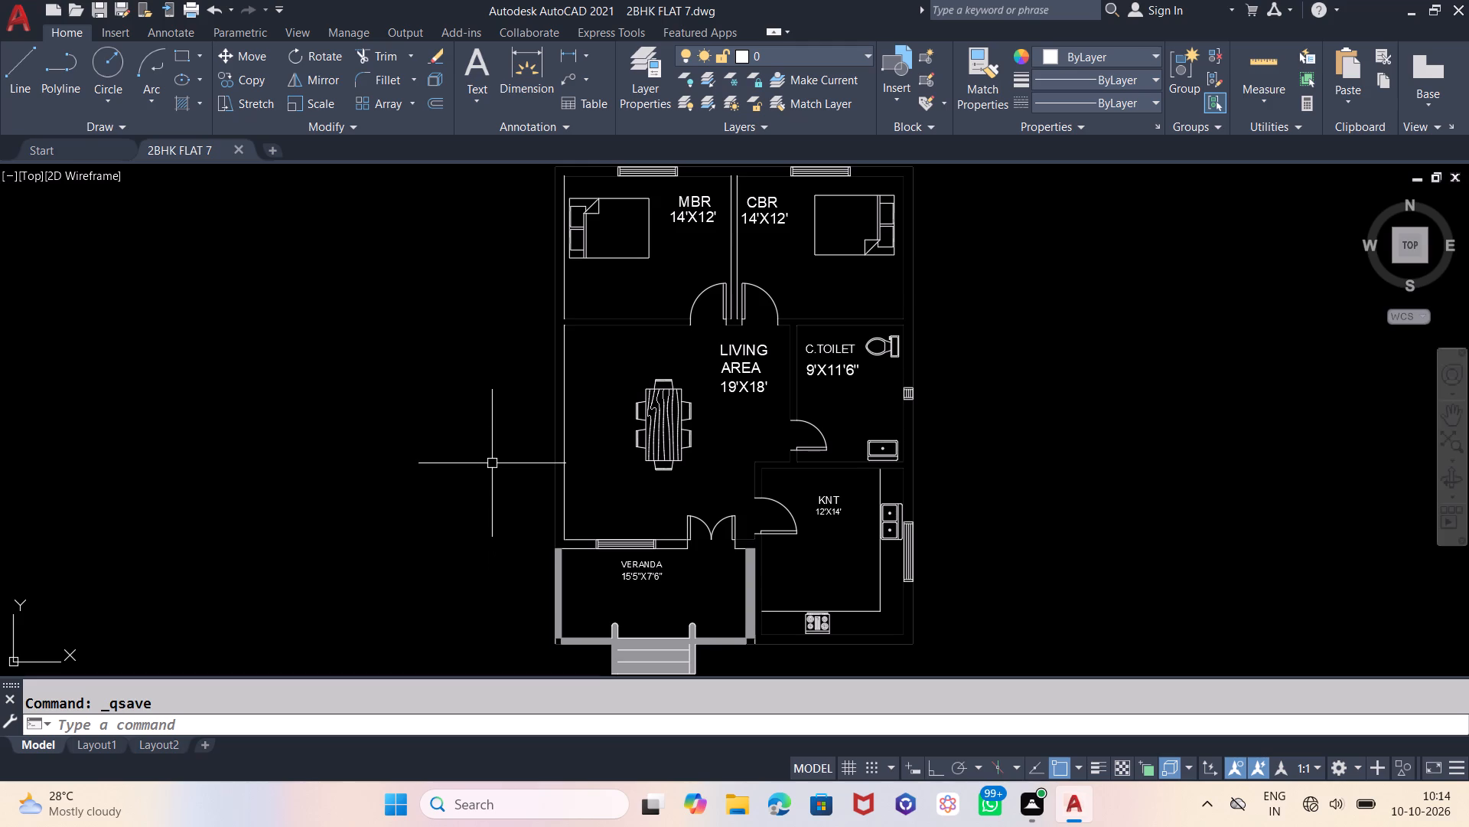
Set up a plot using the DWG To PDF.pc3 plotter and ISO full bleed A4 (210.00 x 297.00 MM) paper.
key(ctrl+p)
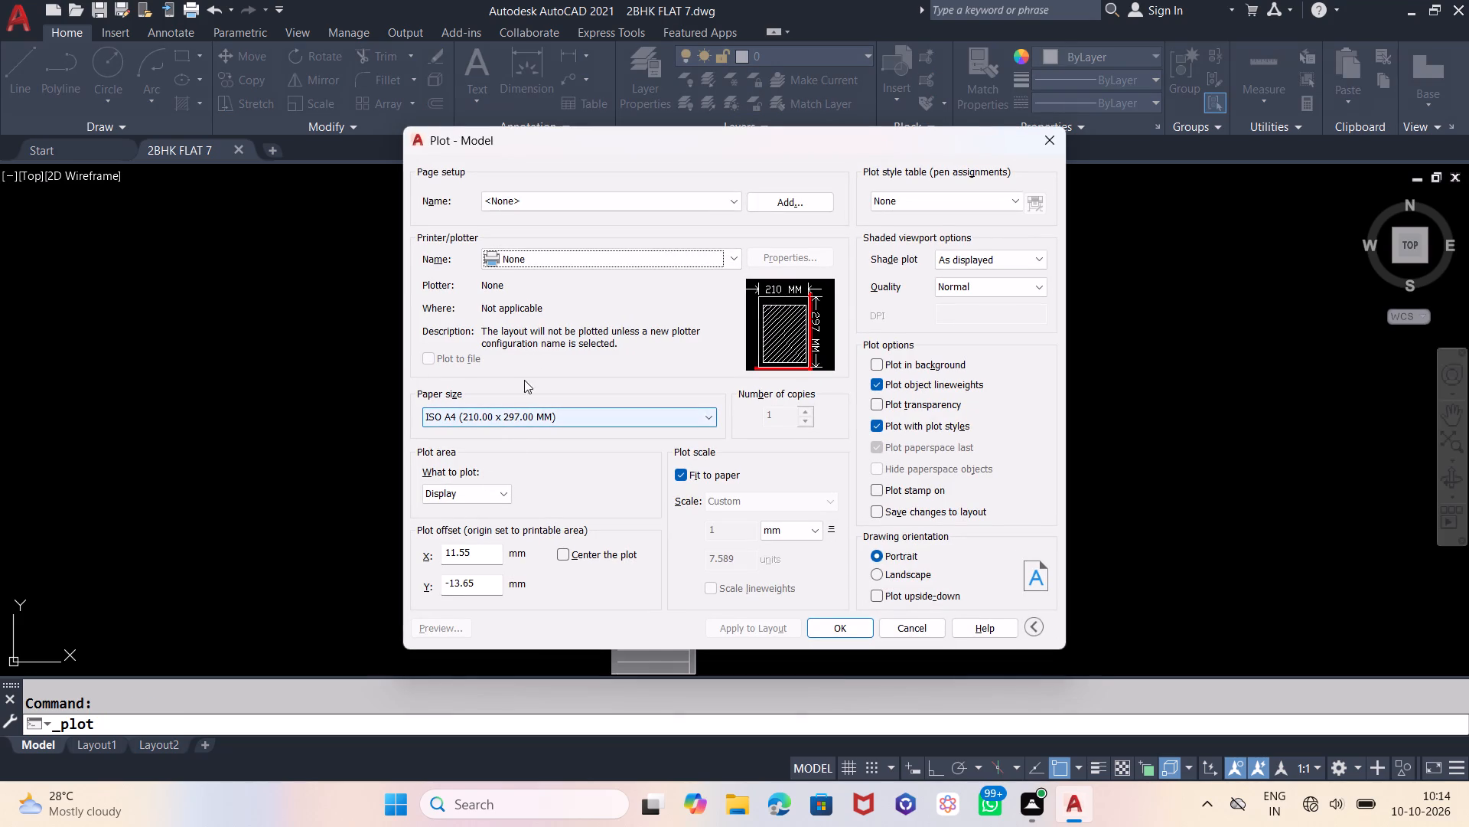
click(553, 262)
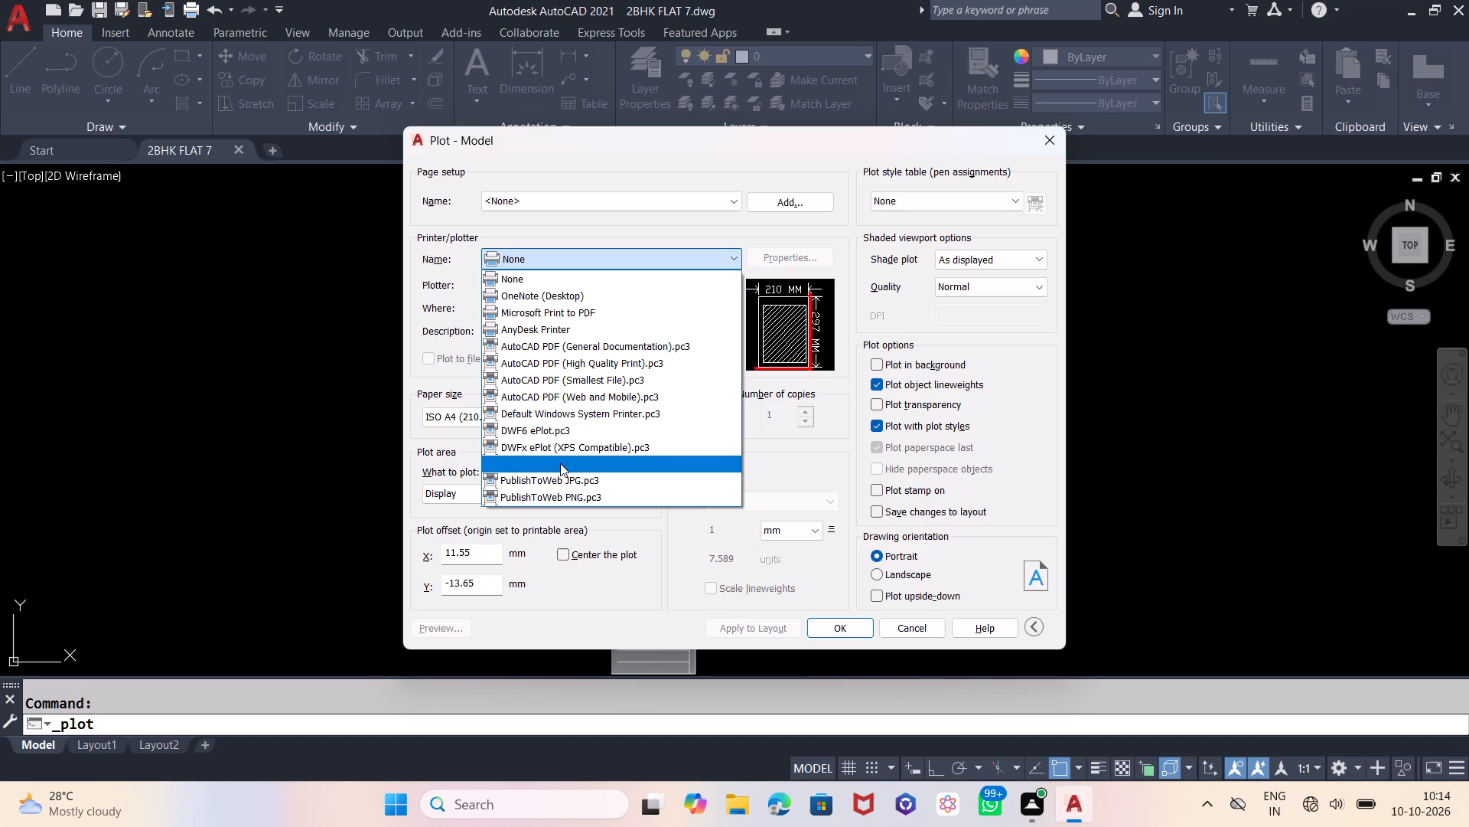
click(585, 466)
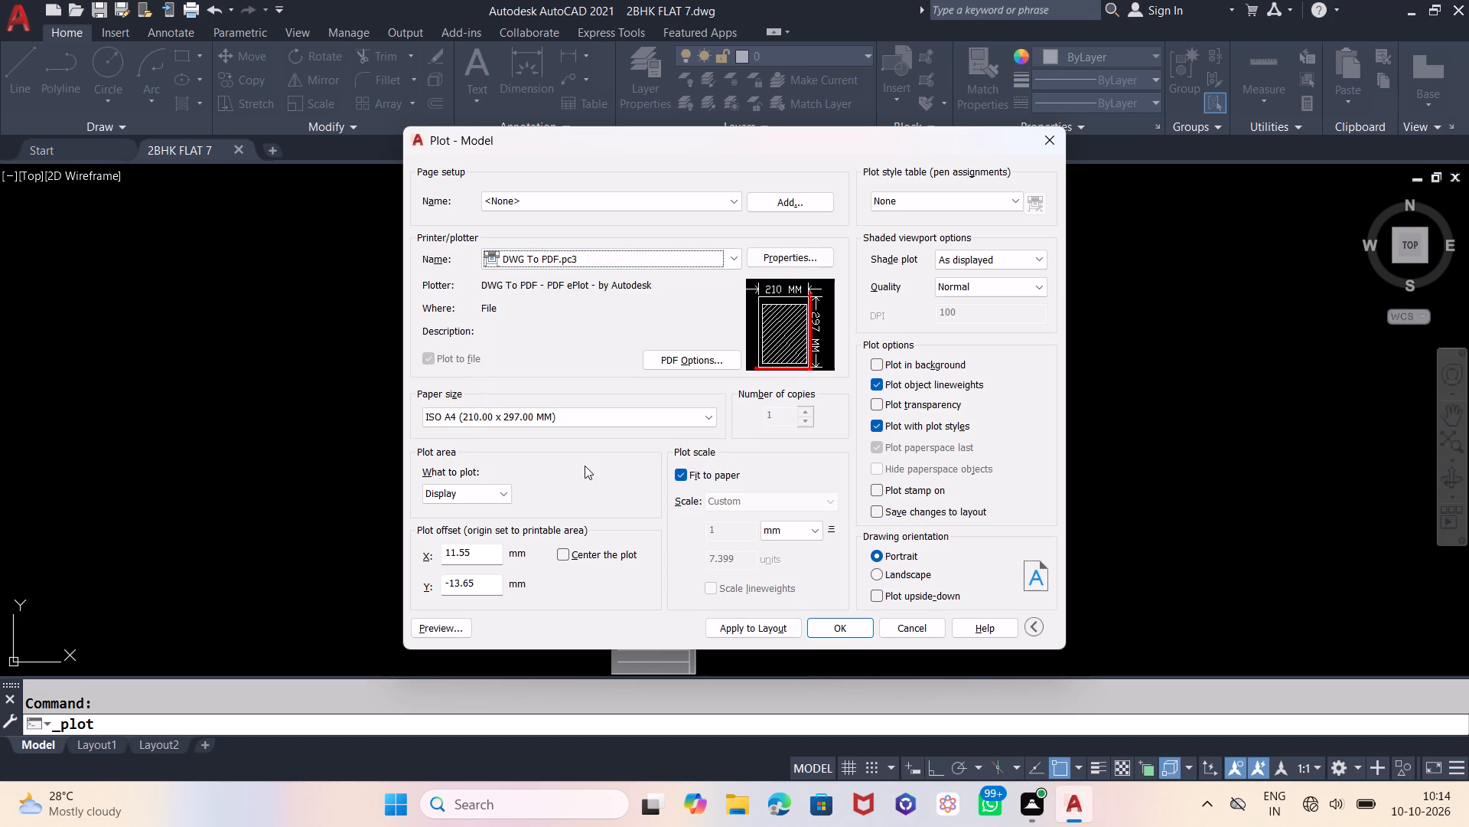
click(583, 417)
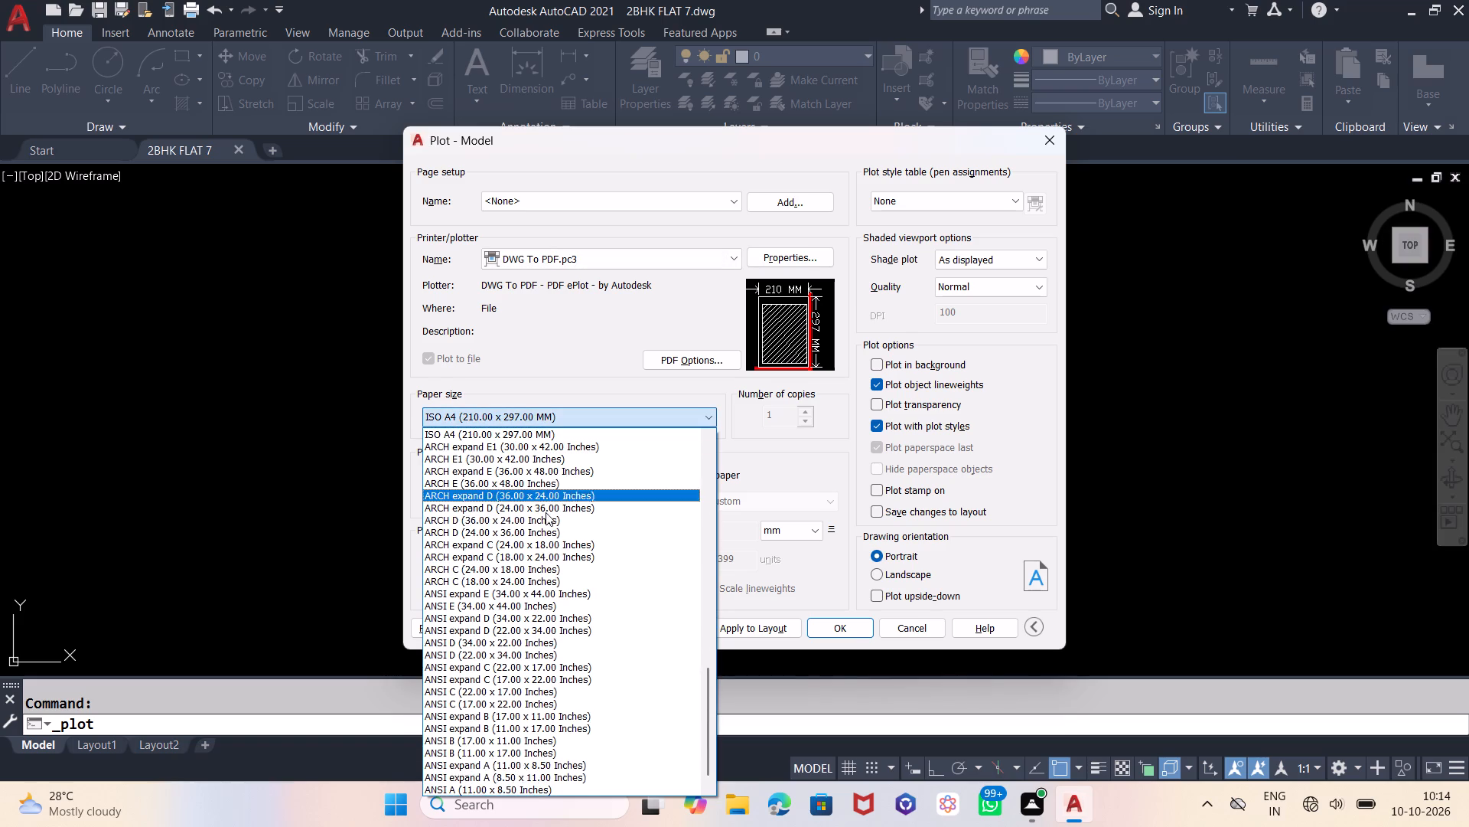
scroll(531, 520, up, 2)
scroll(432, 485, up, 2)
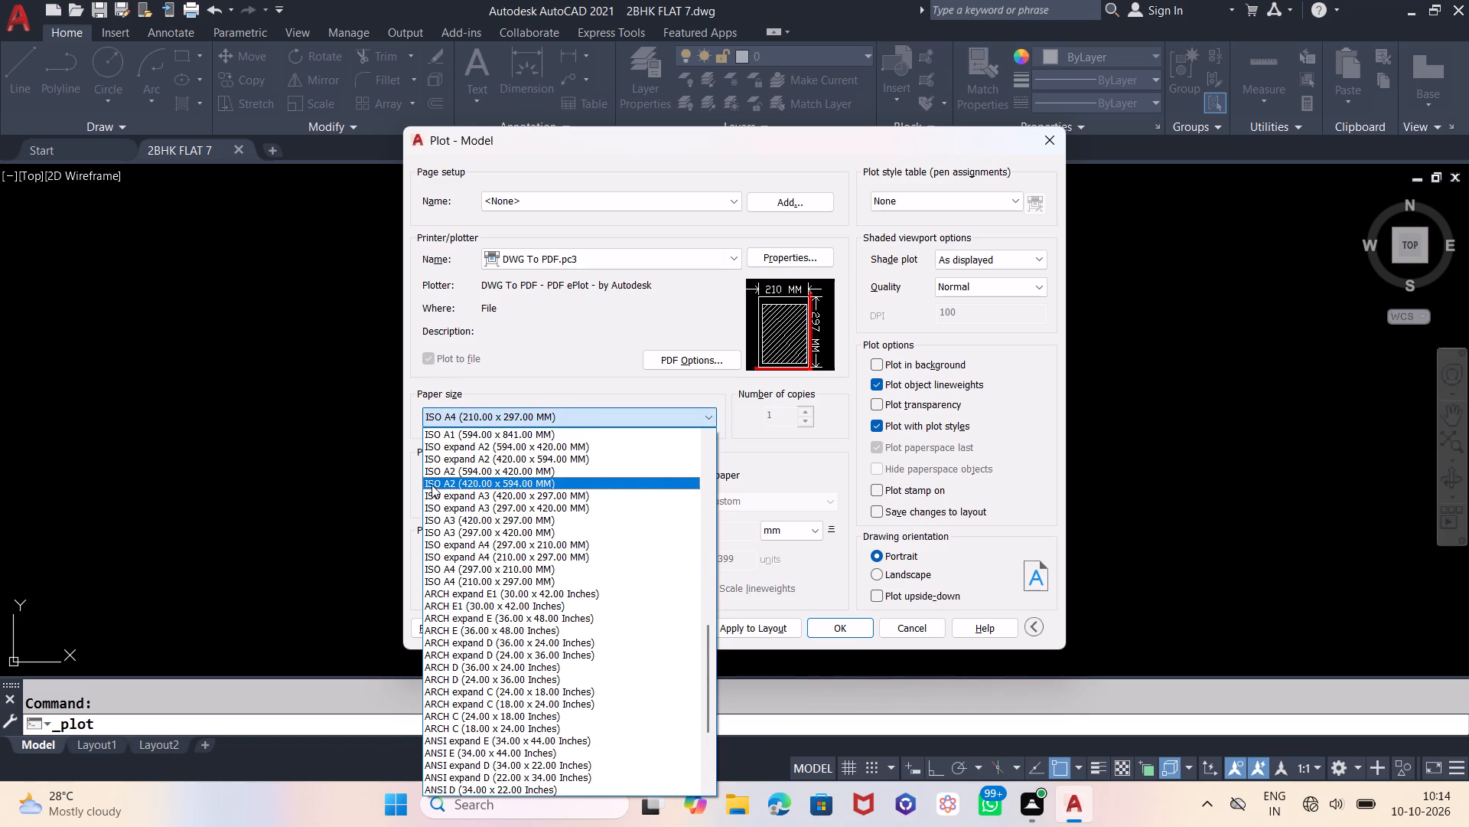
scroll(432, 485, up, 4)
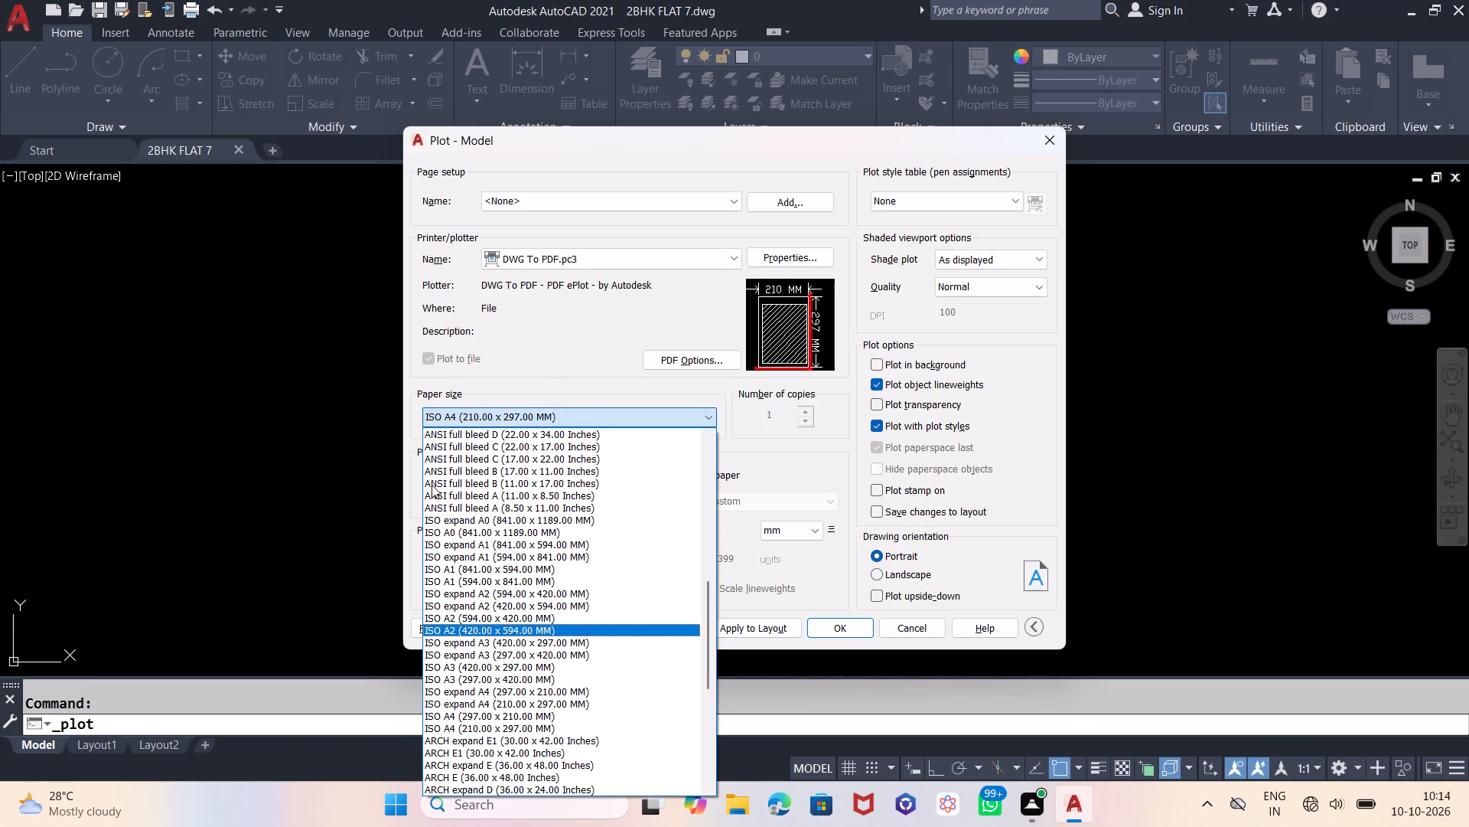
scroll(467, 471, up, 2)
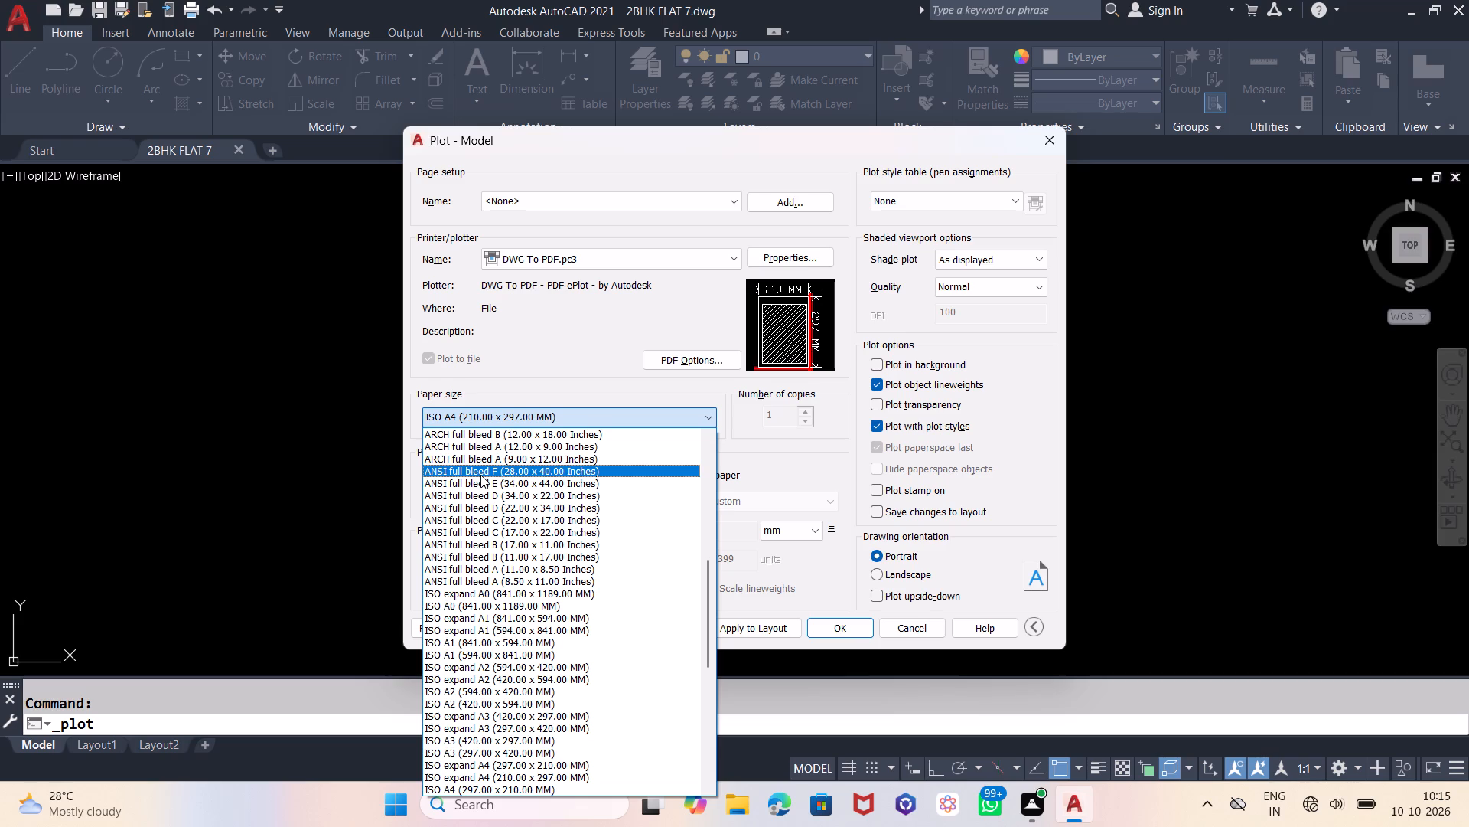
scroll(480, 475, up, 7)
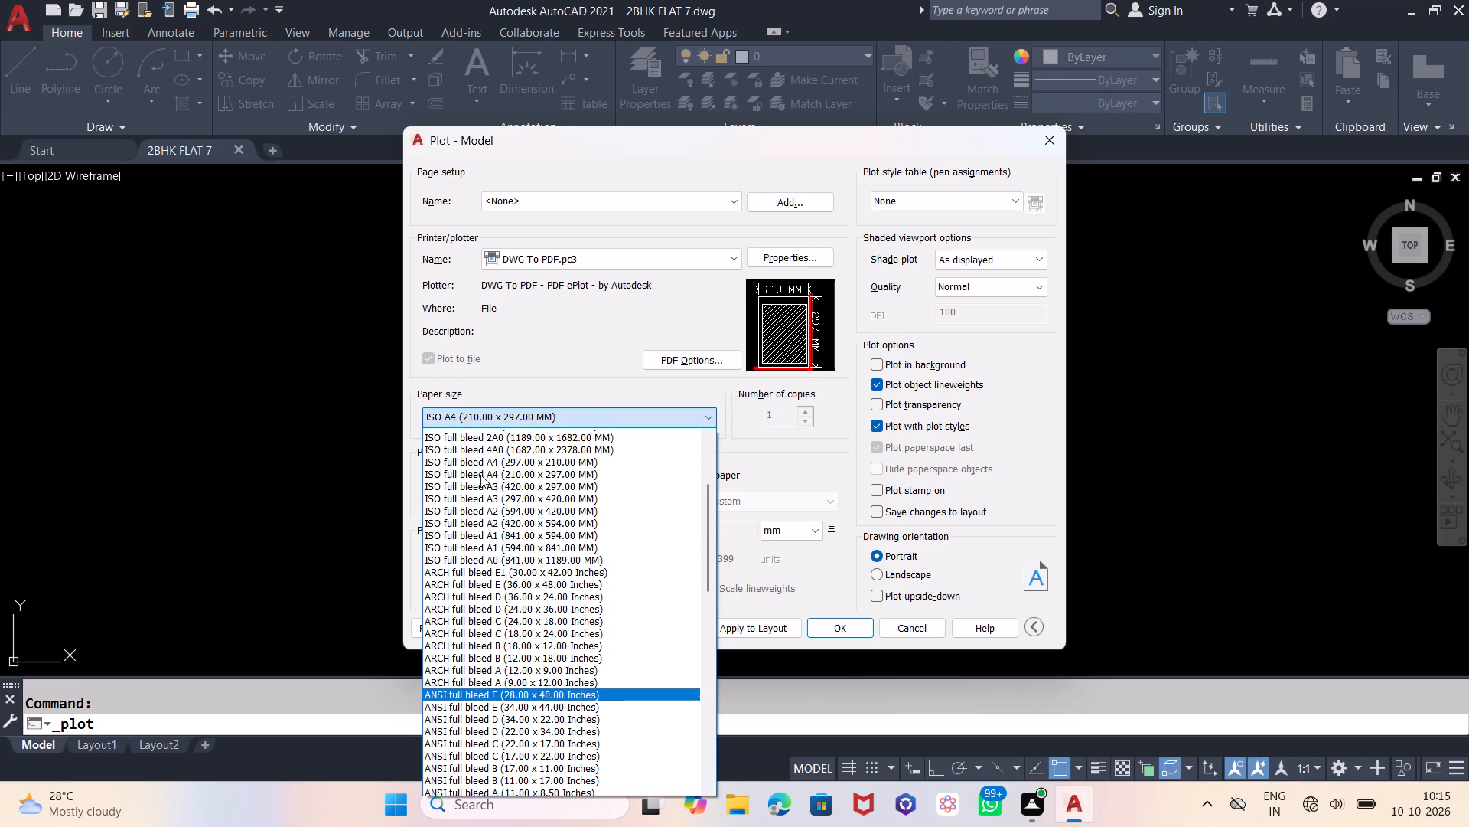
scroll(480, 475, up, 1)
click(516, 550)
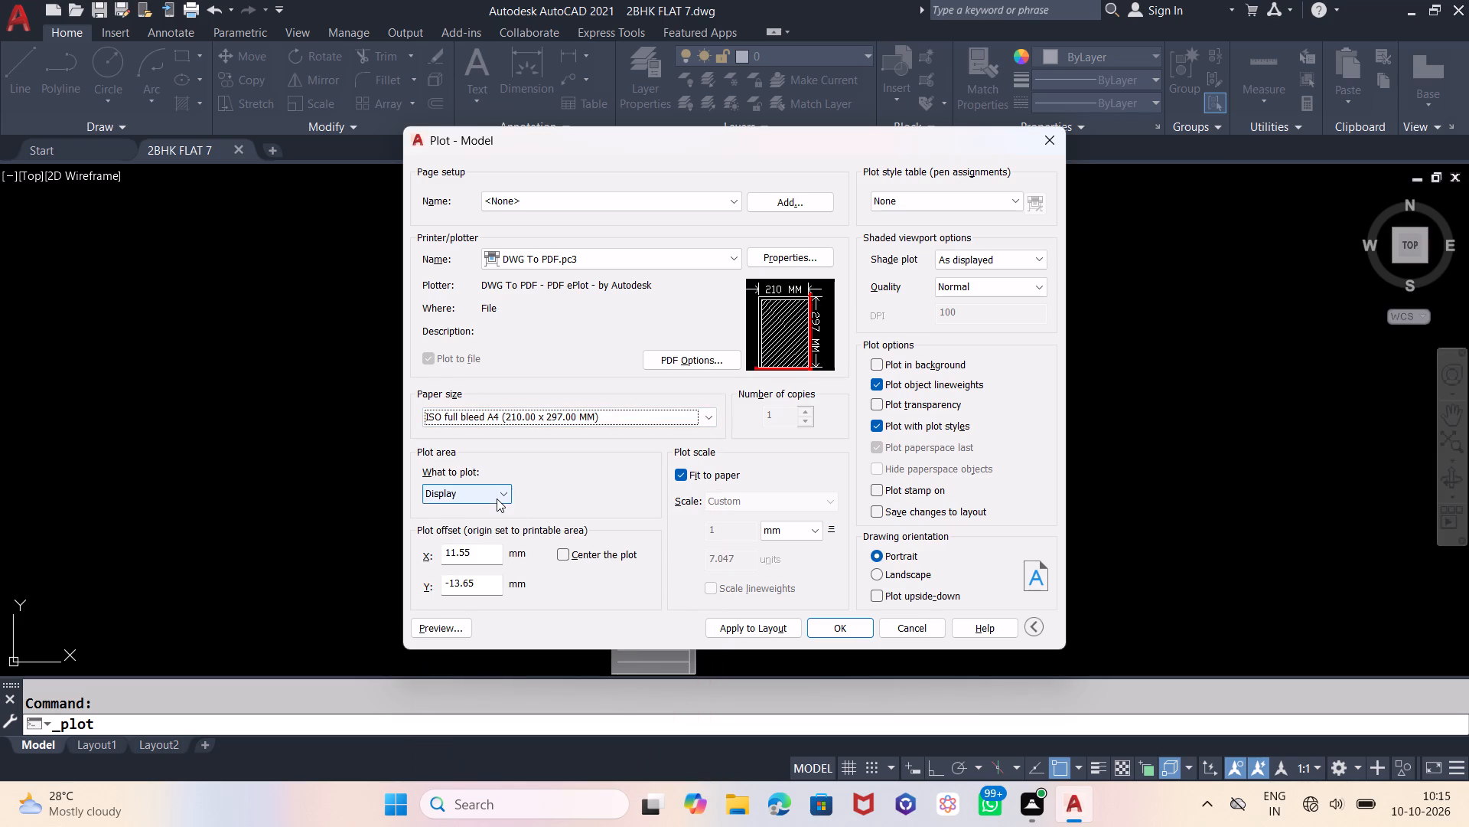
Set the plot area to a window enclosing the whole floor plan, from above the master bedroom corner to below the kitchen corner.
click(497, 498)
click(484, 554)
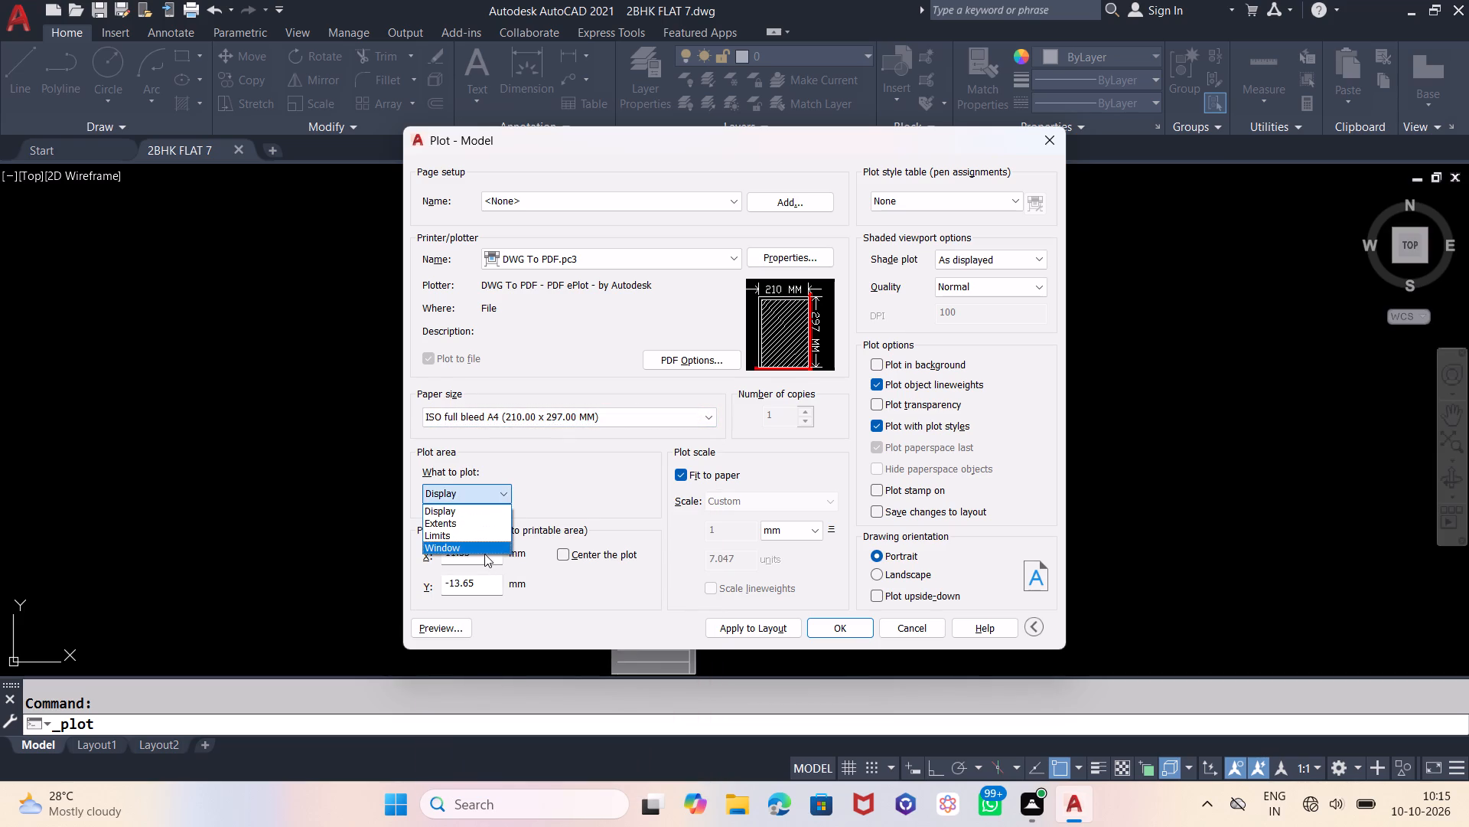
click(484, 544)
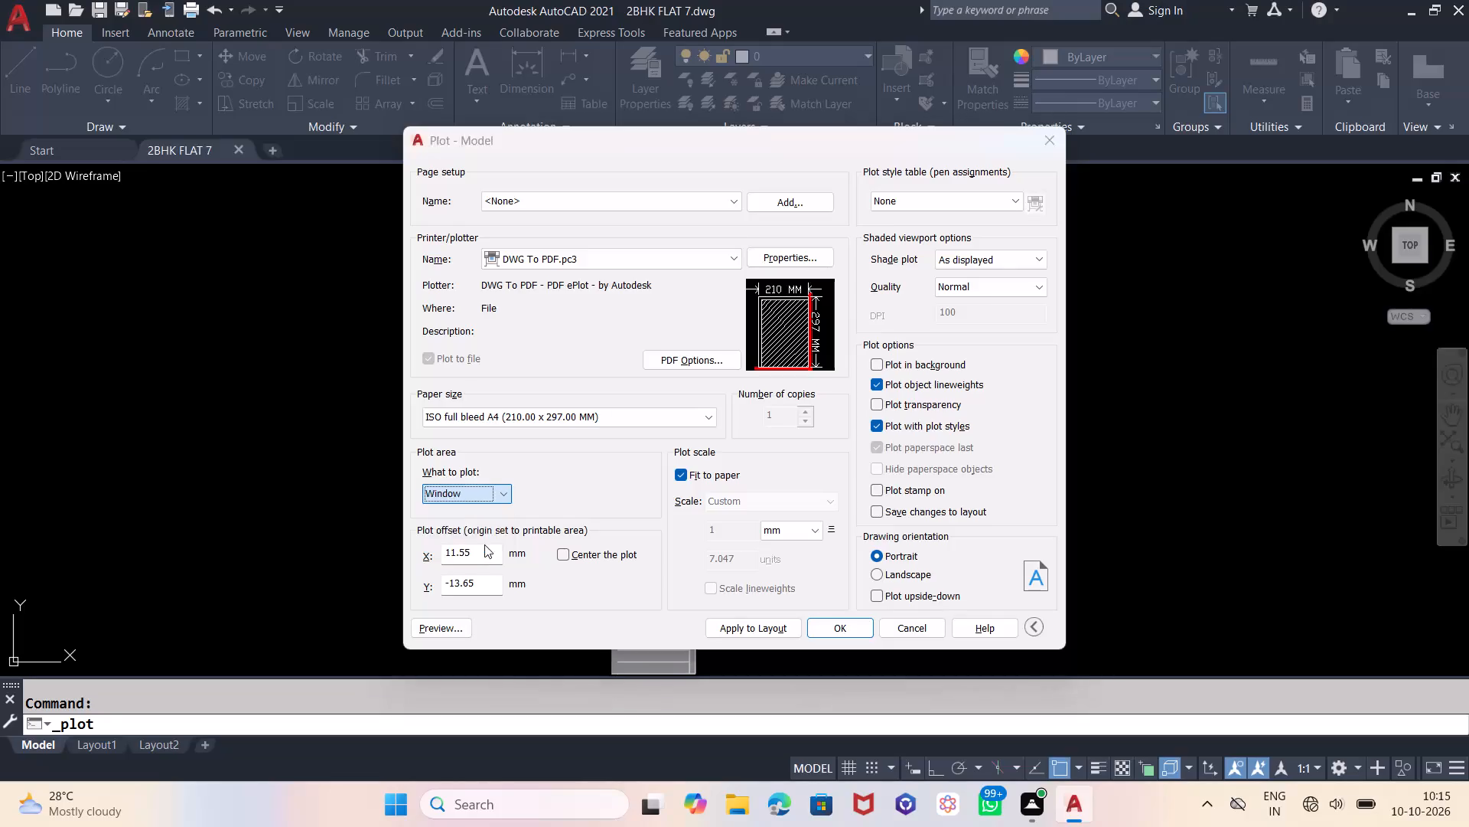
scroll(485, 548, down, 1)
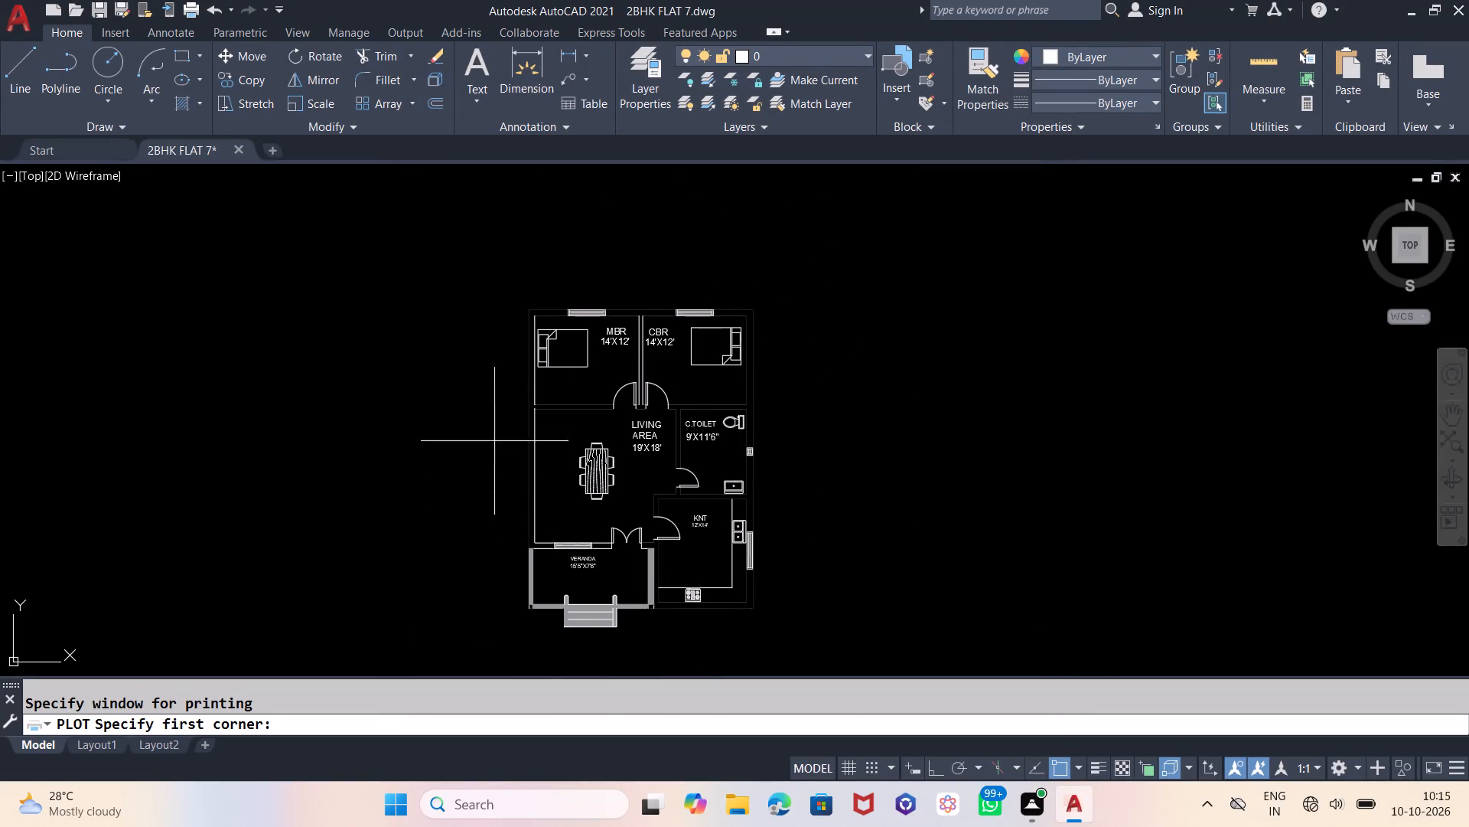
scroll(511, 312, up, 2)
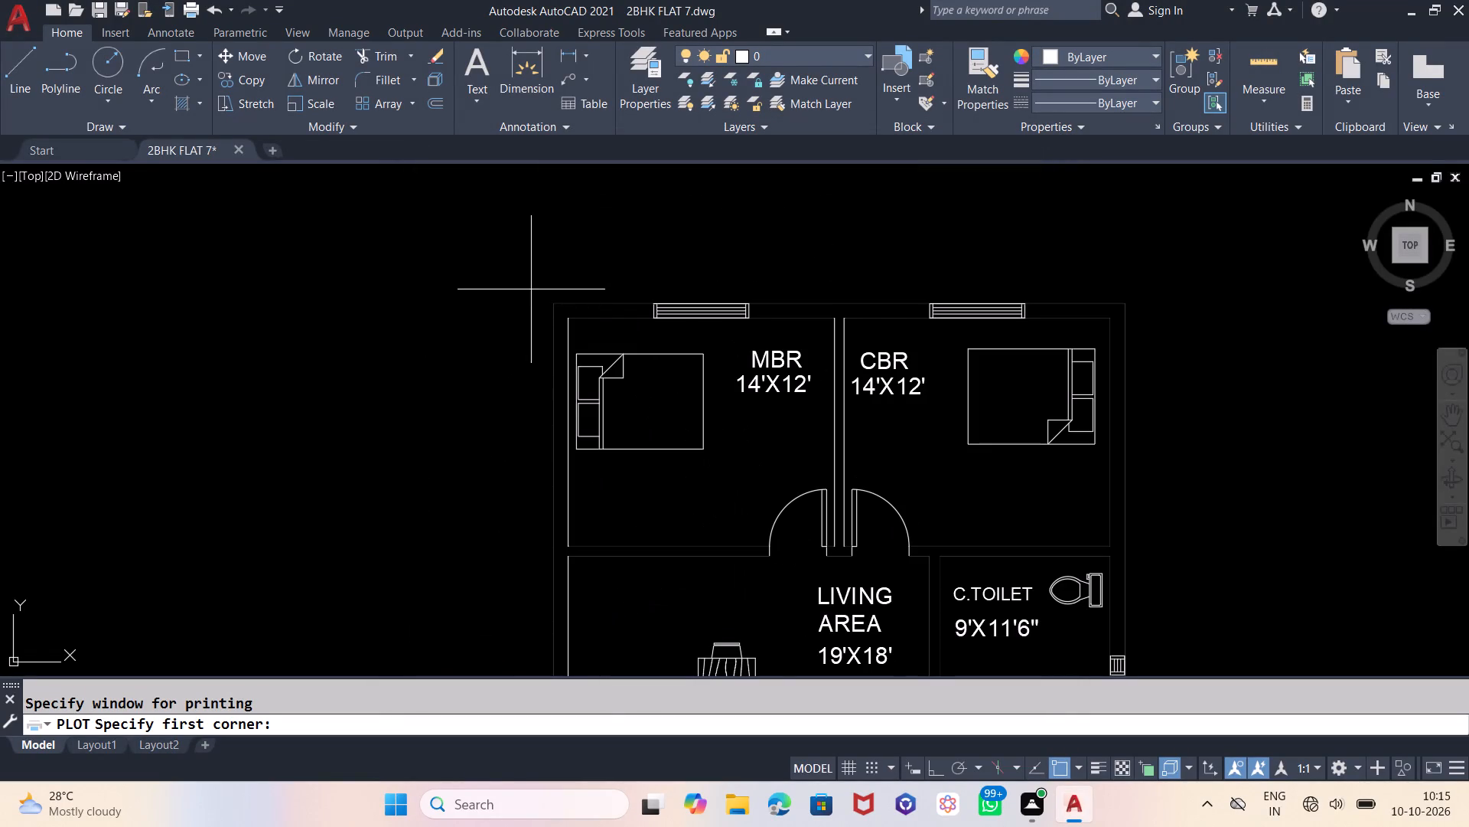
click(537, 291)
scroll(674, 296, down, 2)
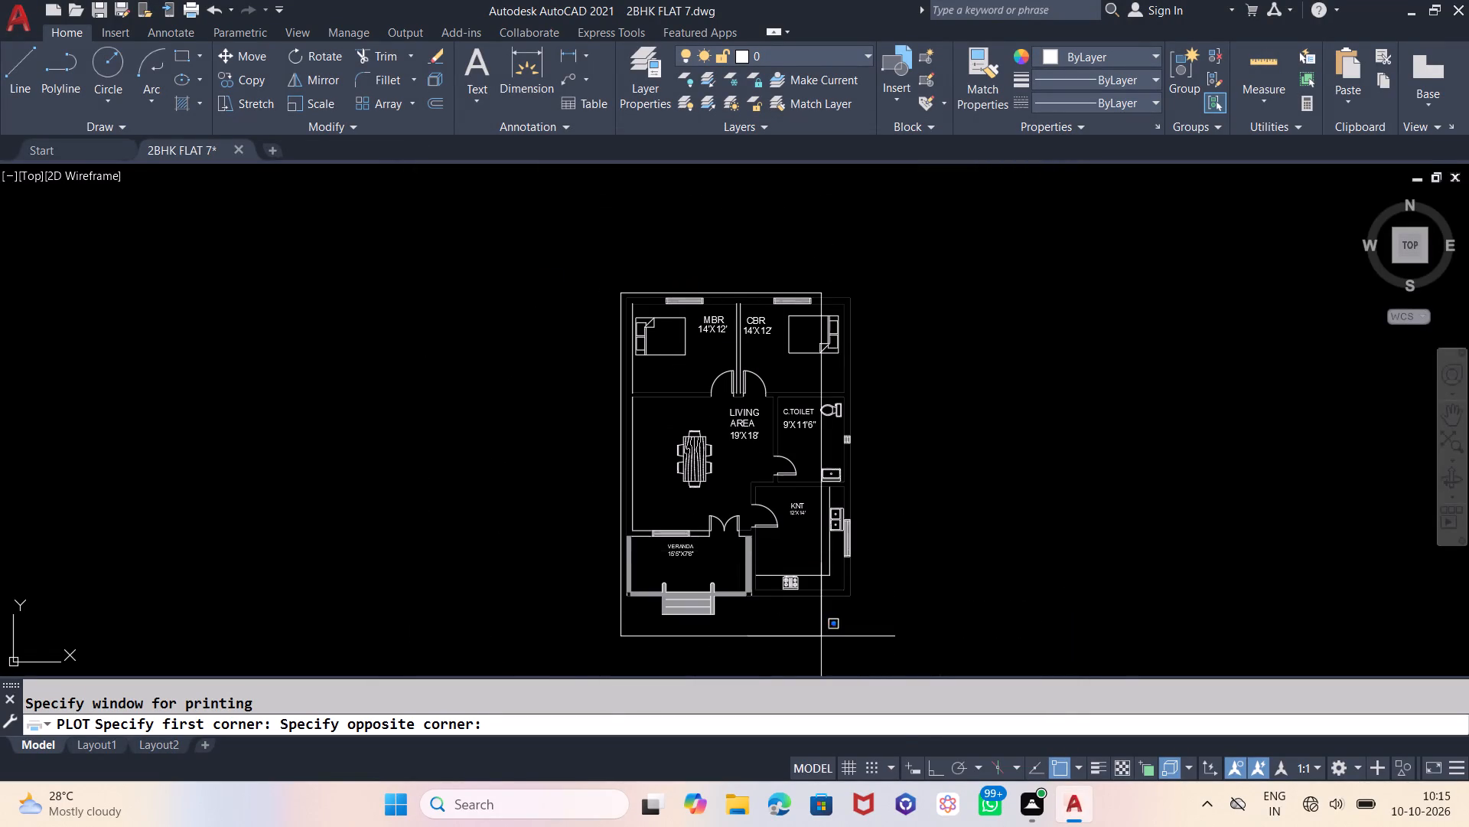
scroll(865, 620, up, 1)
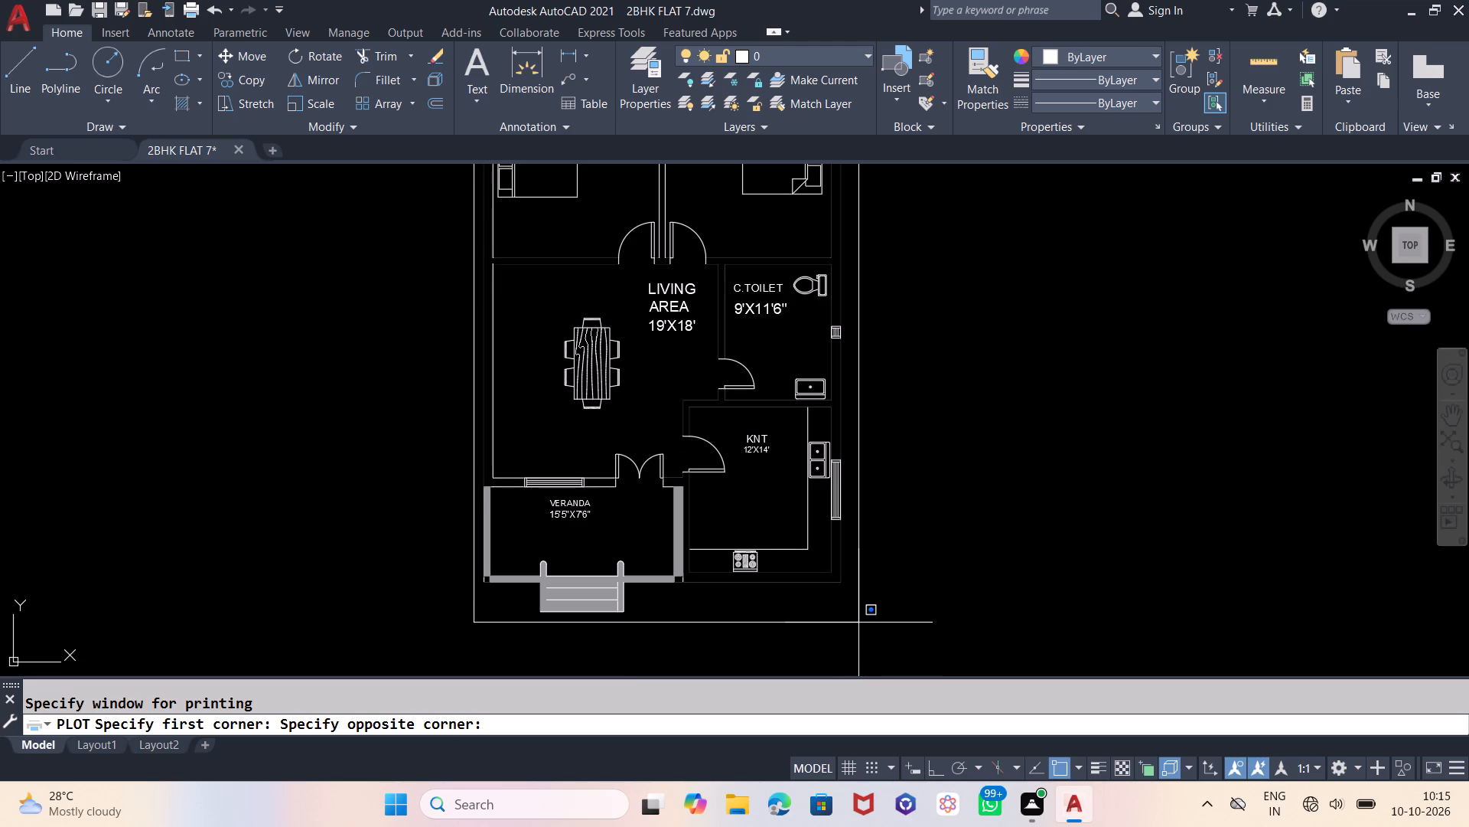
click(858, 623)
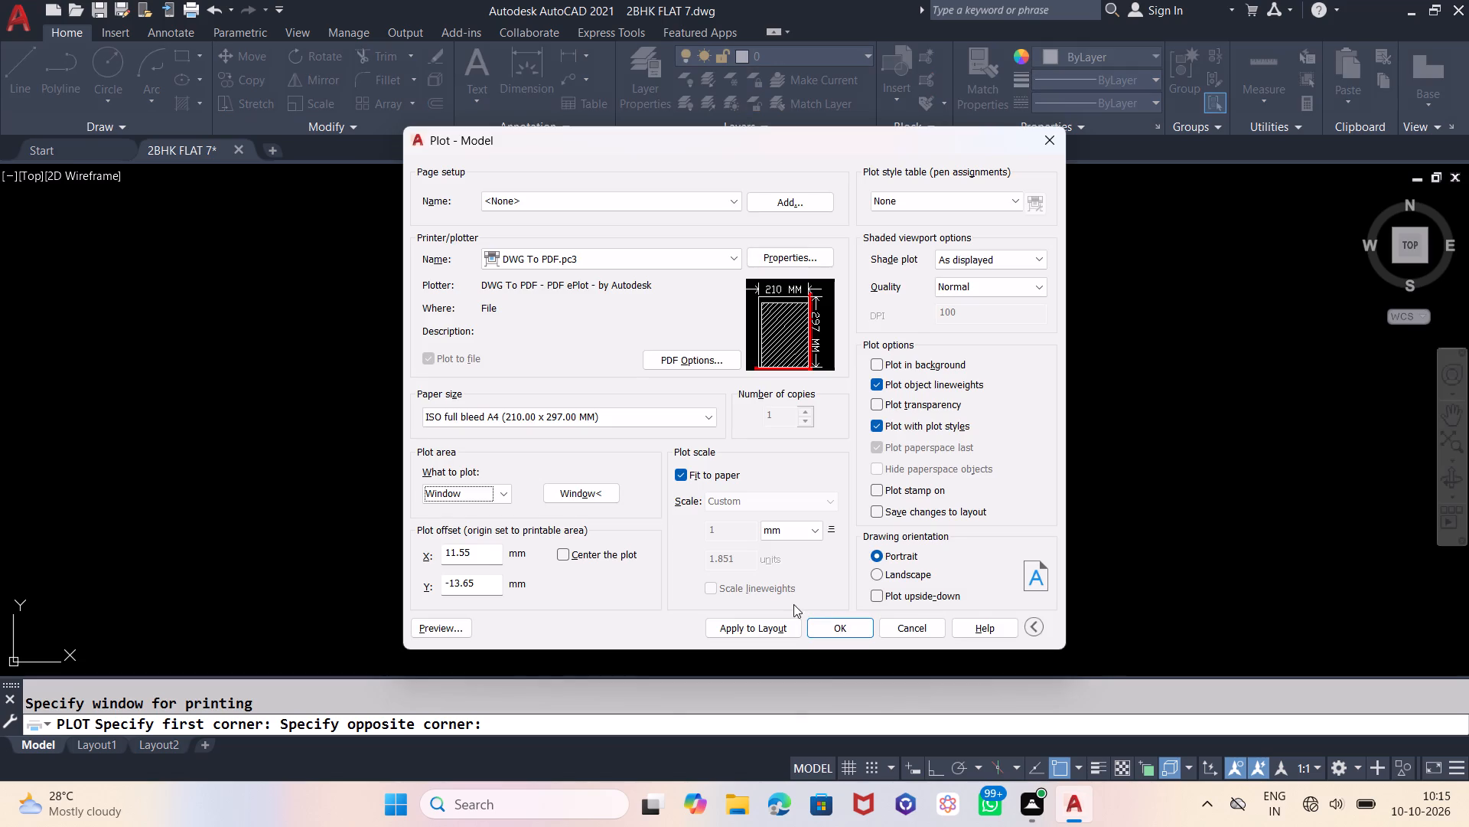
Center the plot on the paper and check the full sheet in the plot preview.
click(562, 553)
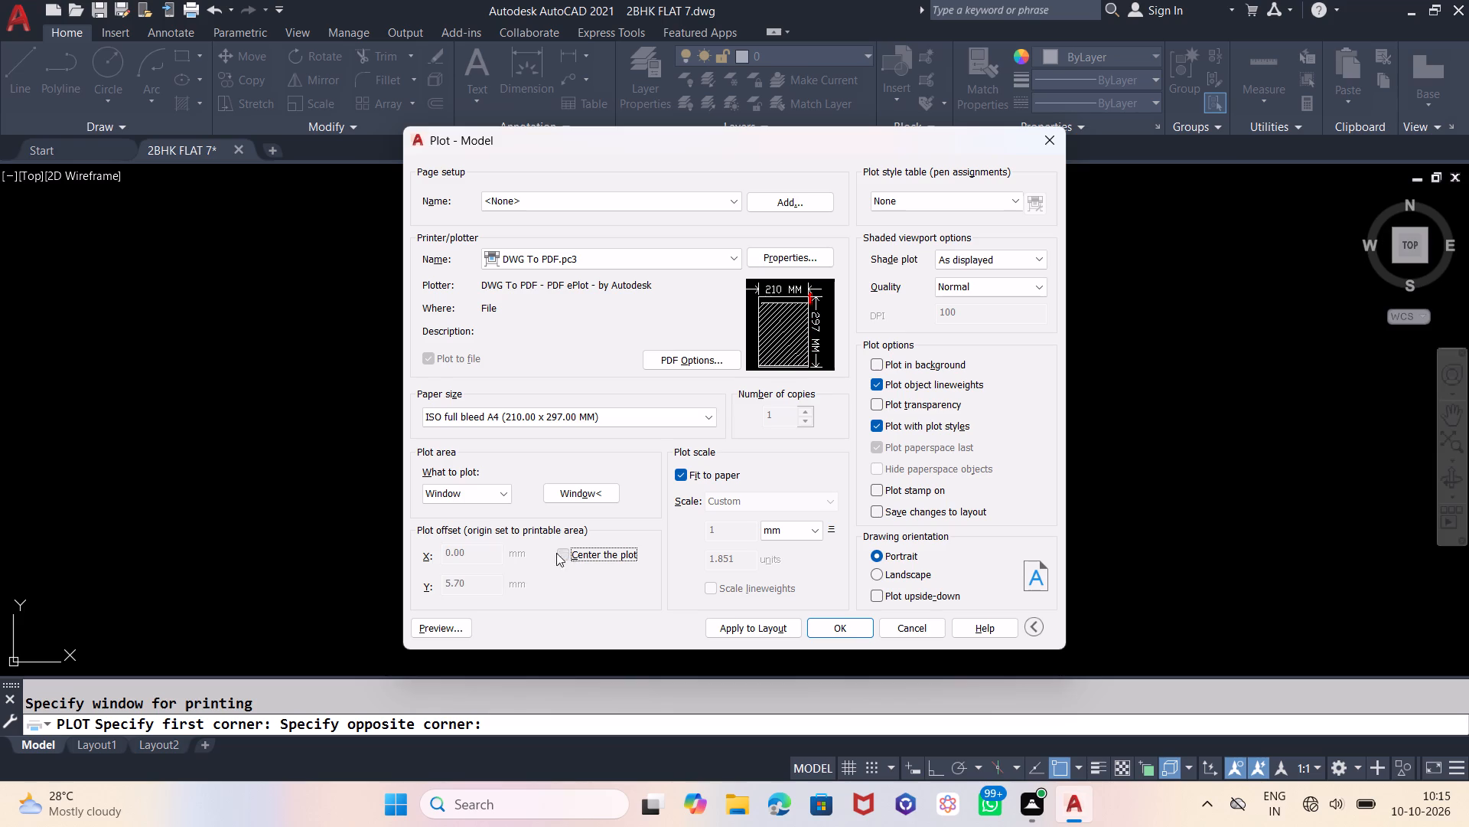
click(457, 629)
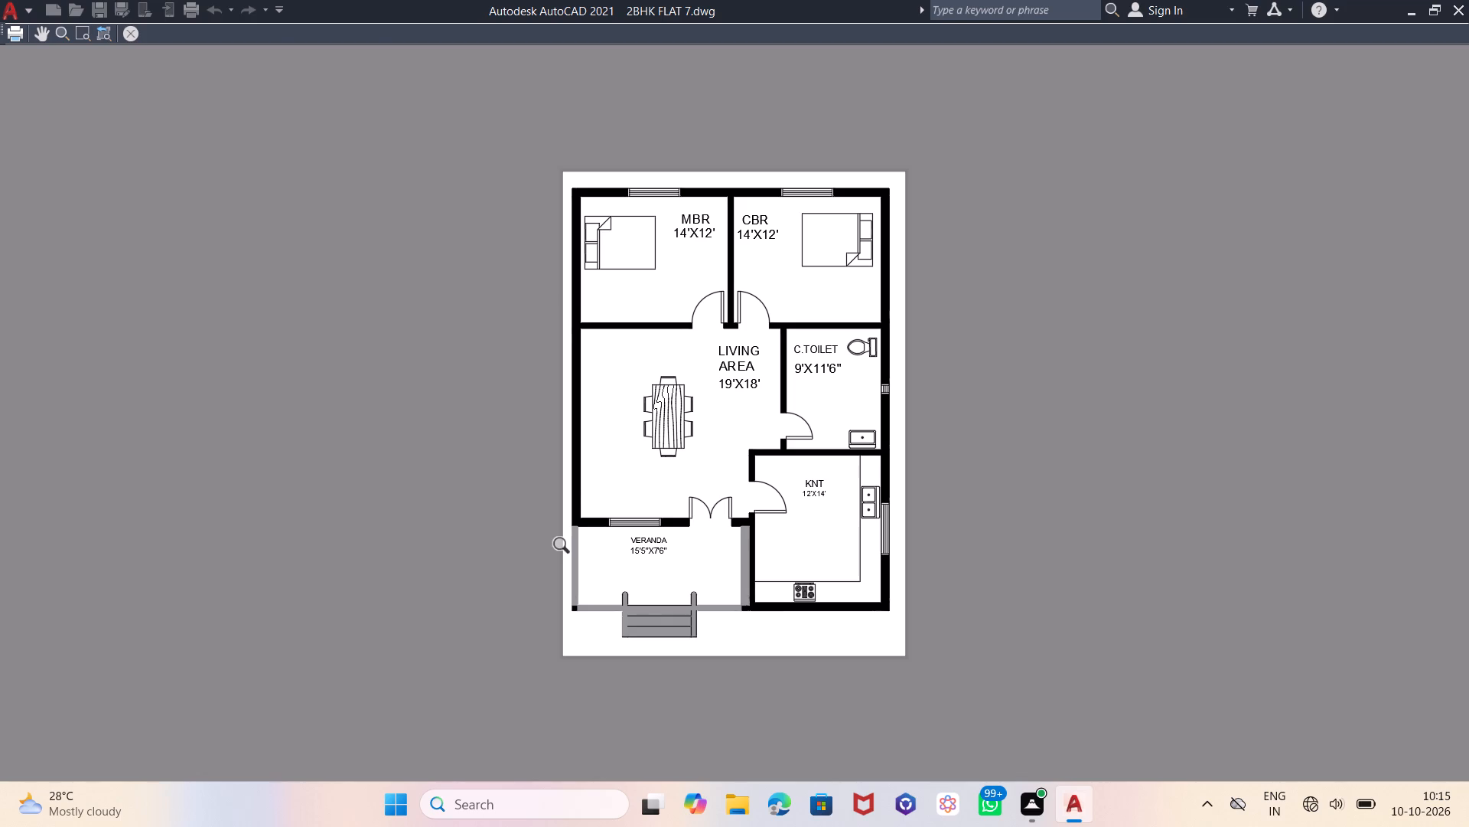
click(137, 32)
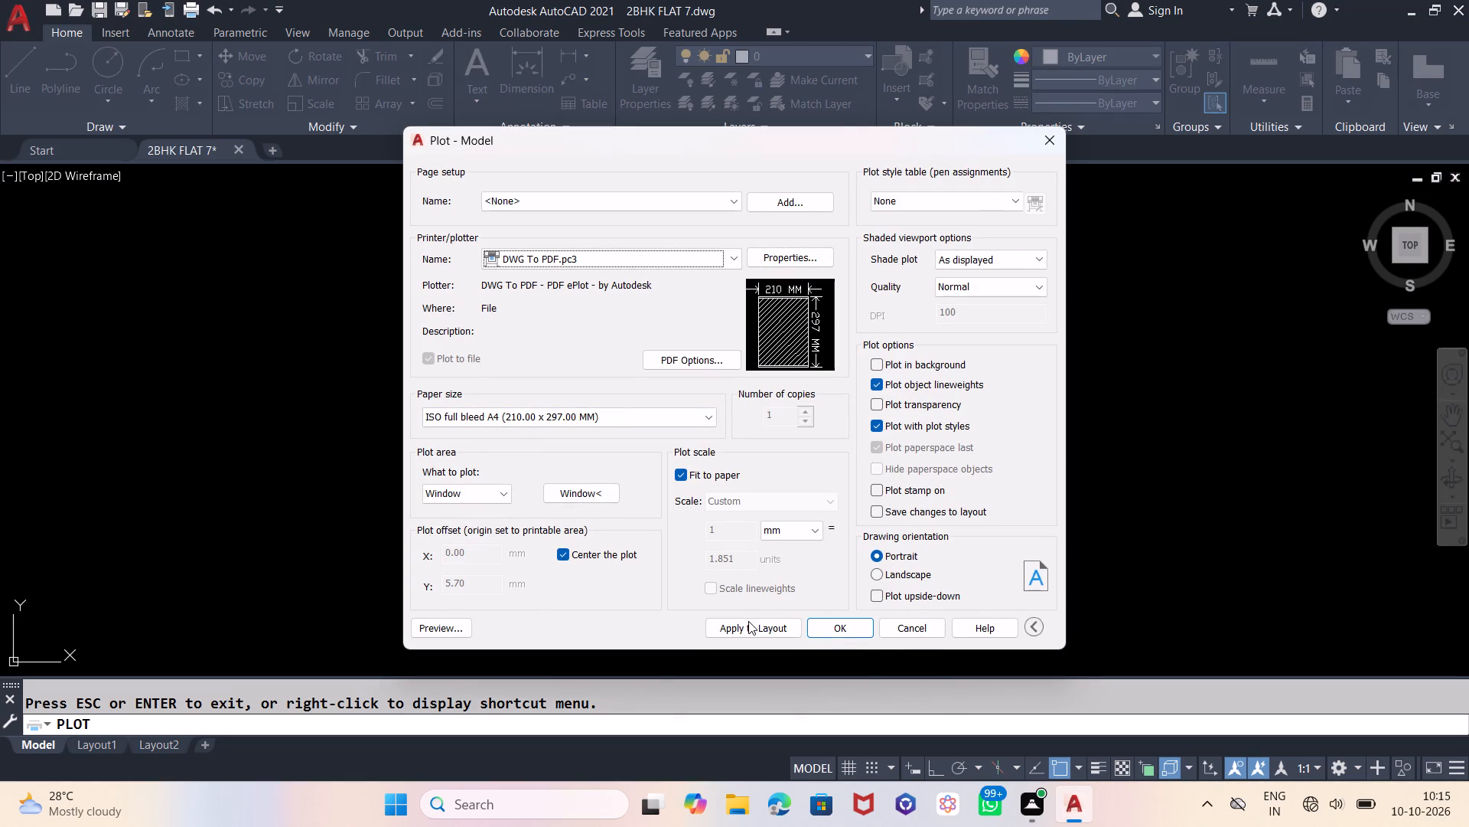
Apply the plot settings to the layout and plot the PDF into the Desktop's WFHCAD folder under the suggested file name.
click(766, 628)
click(859, 625)
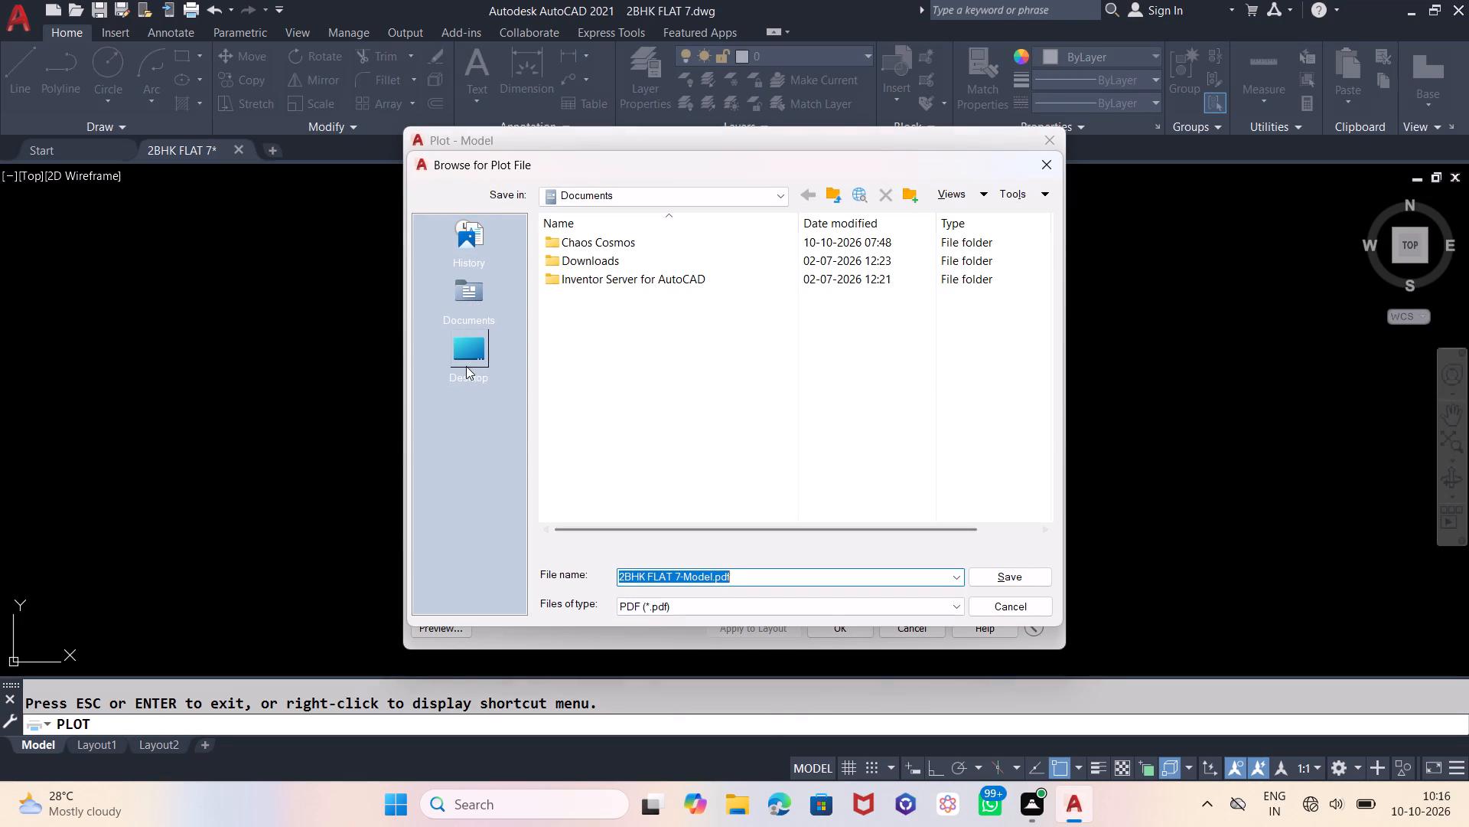
click(466, 365)
scroll(620, 487, down, 2)
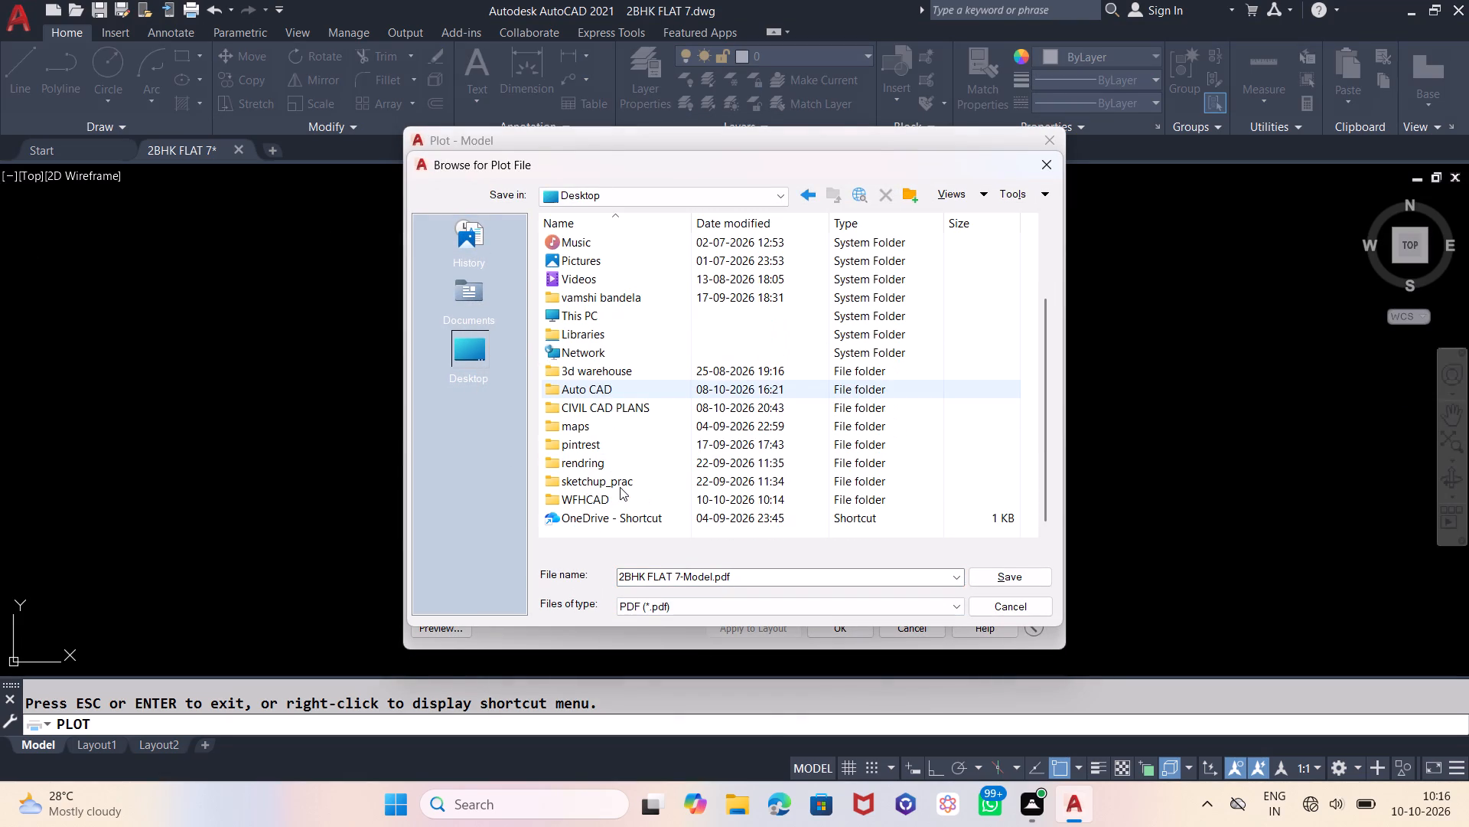
double_click(572, 499)
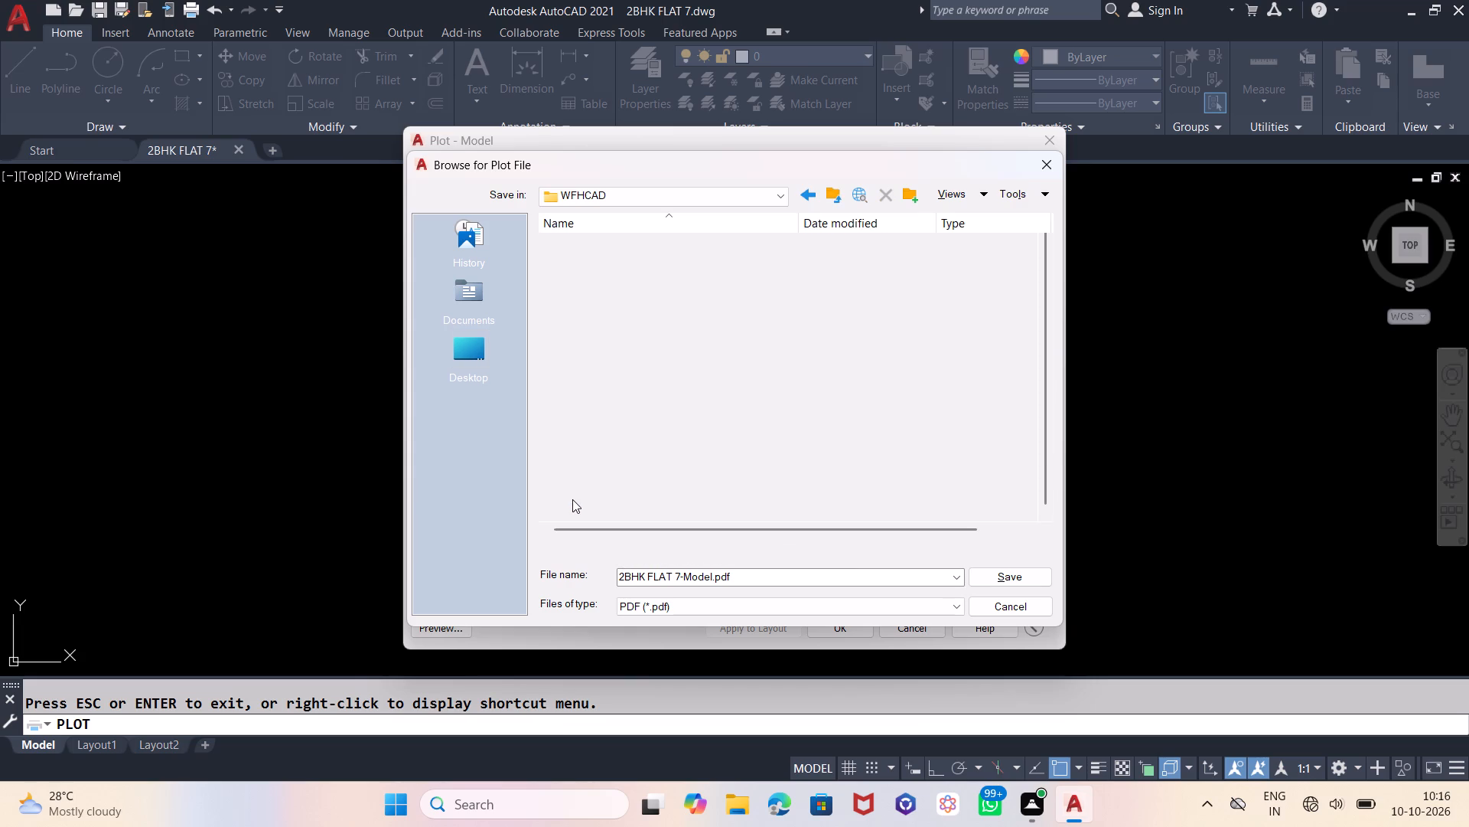
click(1045, 580)
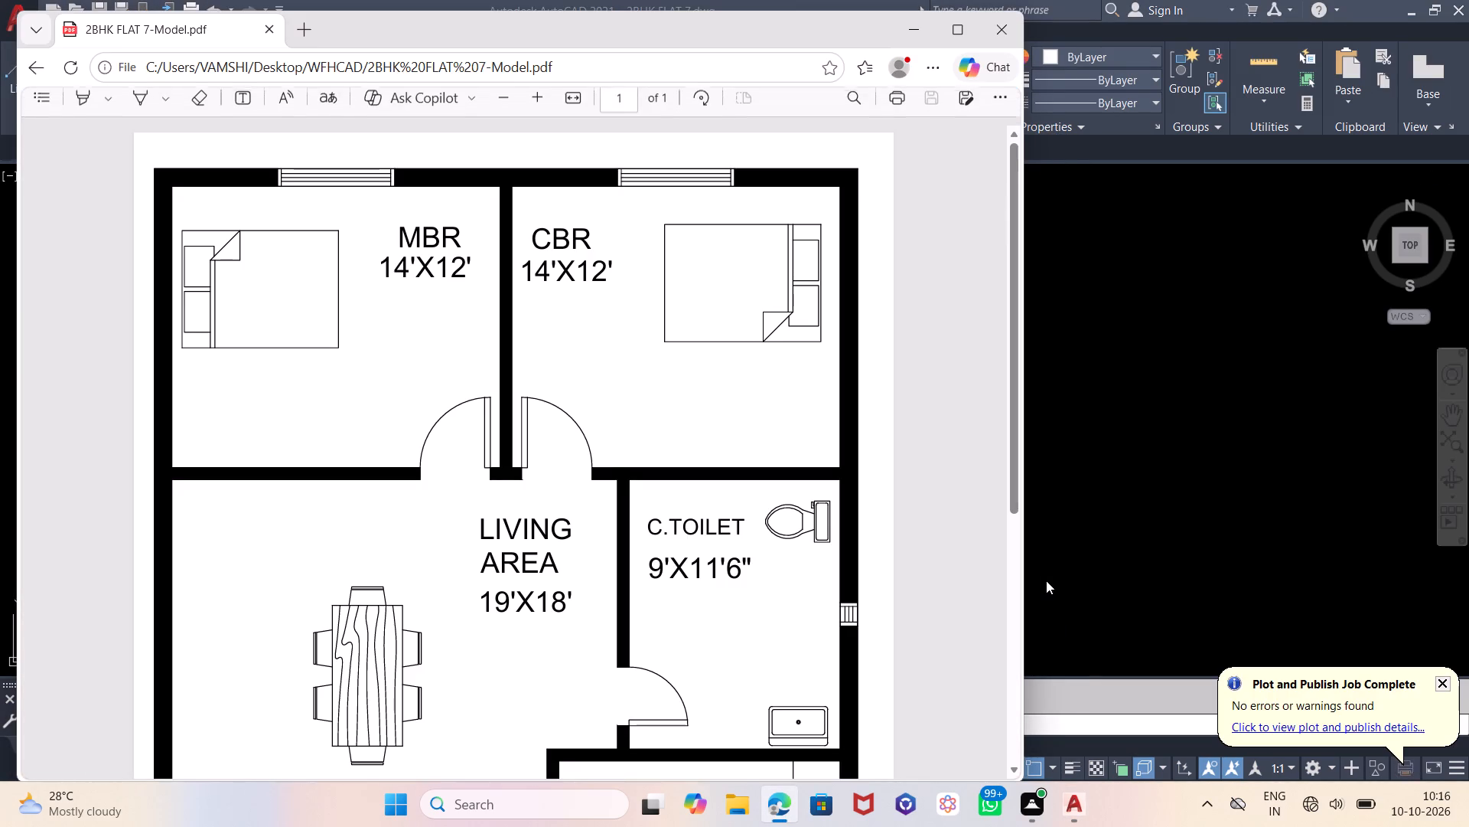
Examine the plotted PDF in Microsoft Edge from the bedrooms down to the veranda steps, and close it.
scroll(989, 484, down, 1)
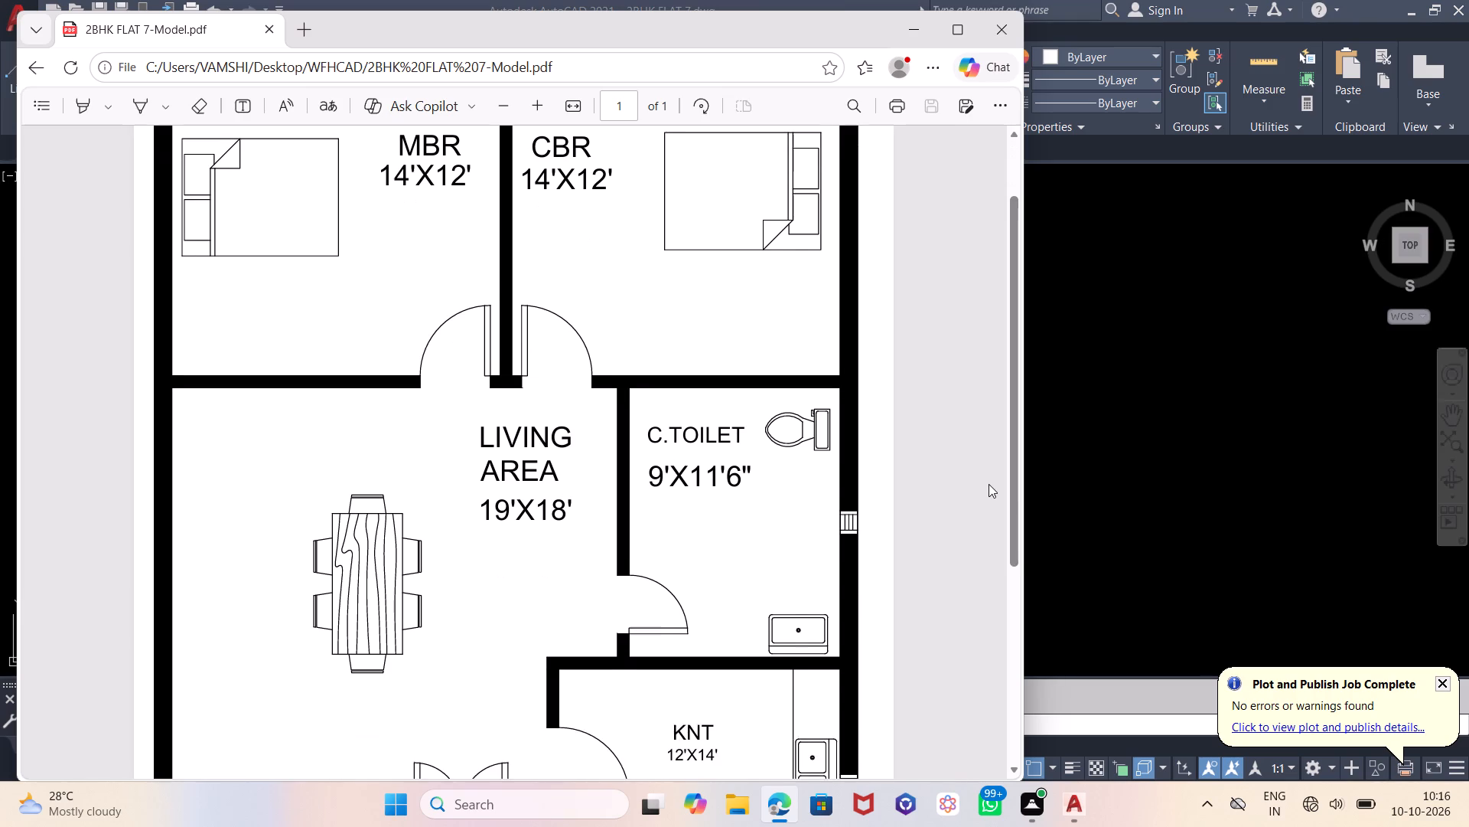
scroll(989, 484, down, 1)
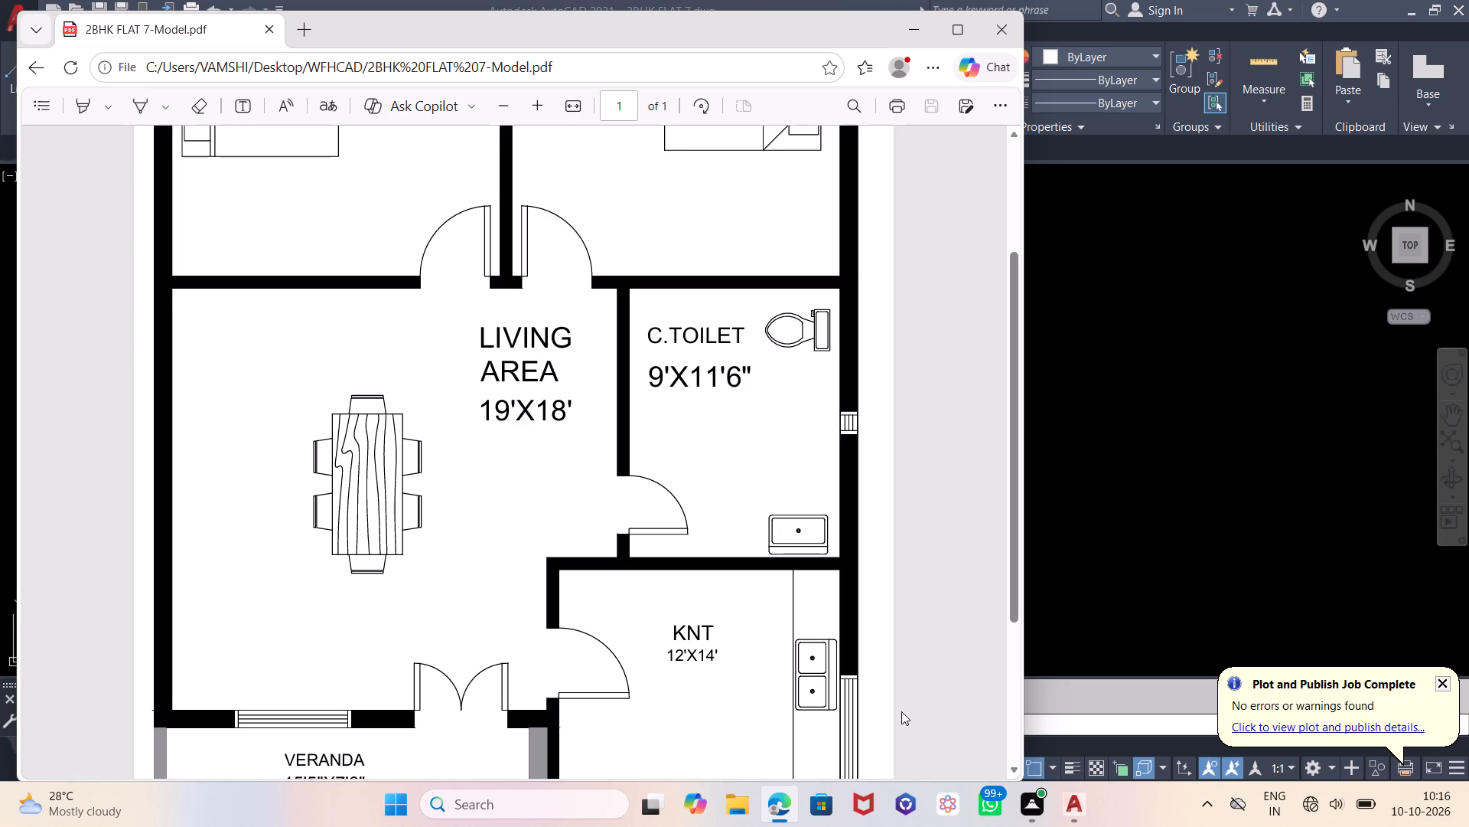
scroll(908, 704, down, 4)
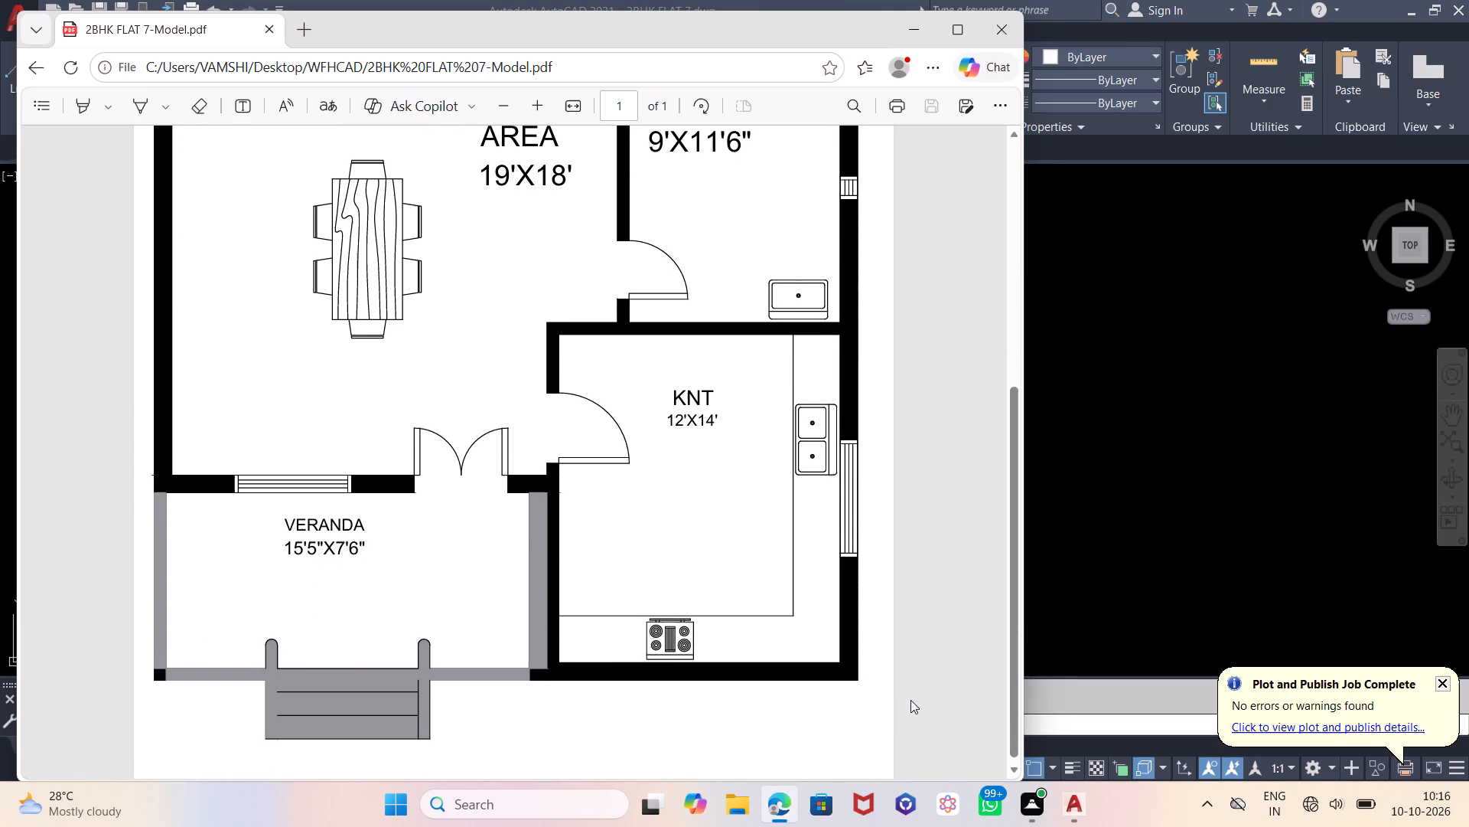
scroll(910, 700, up, 9)
scroll(910, 700, down, 2)
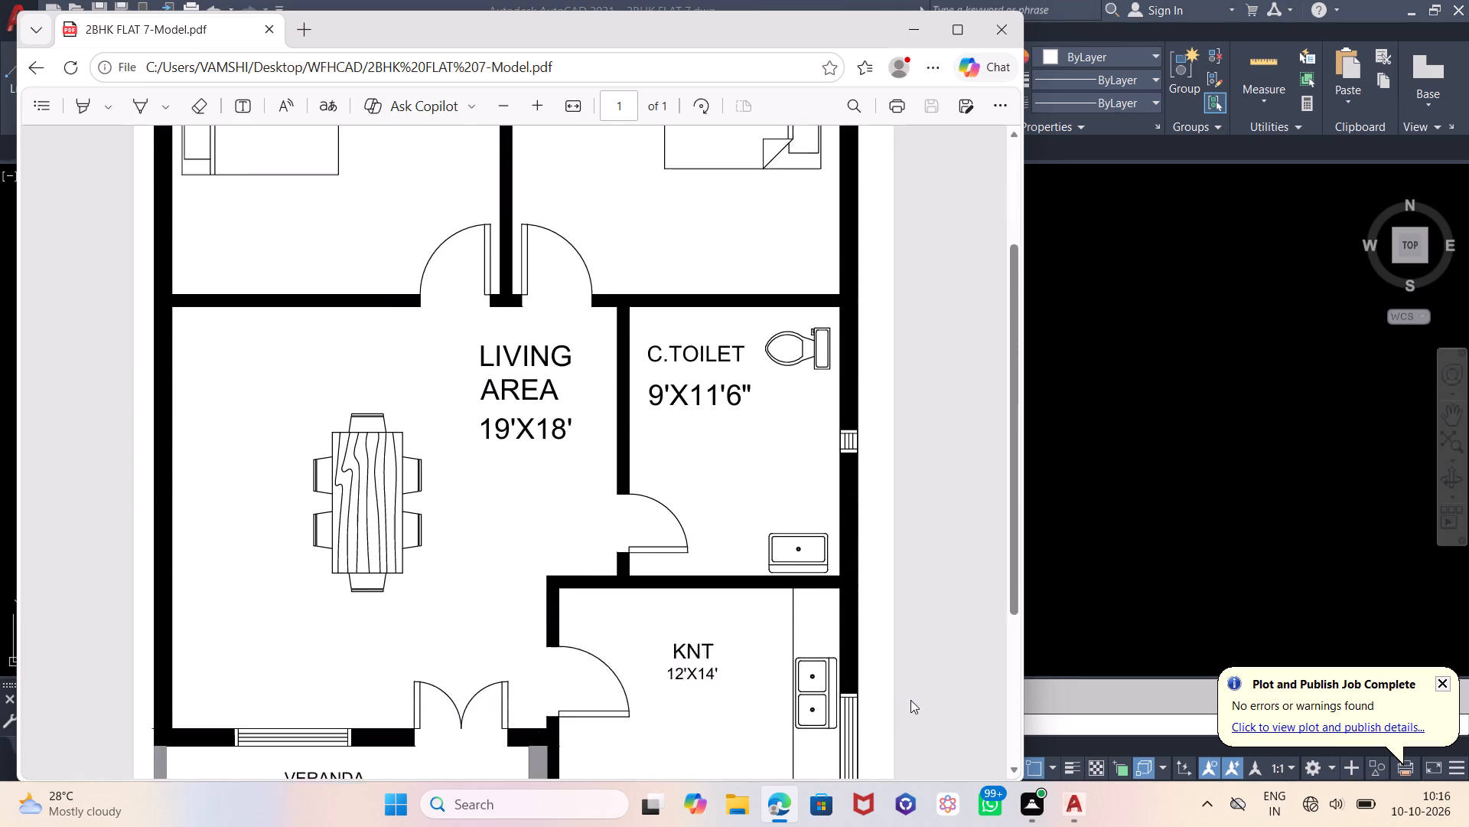
scroll(910, 700, down, 5)
scroll(910, 700, up, 8)
scroll(910, 700, down, 4)
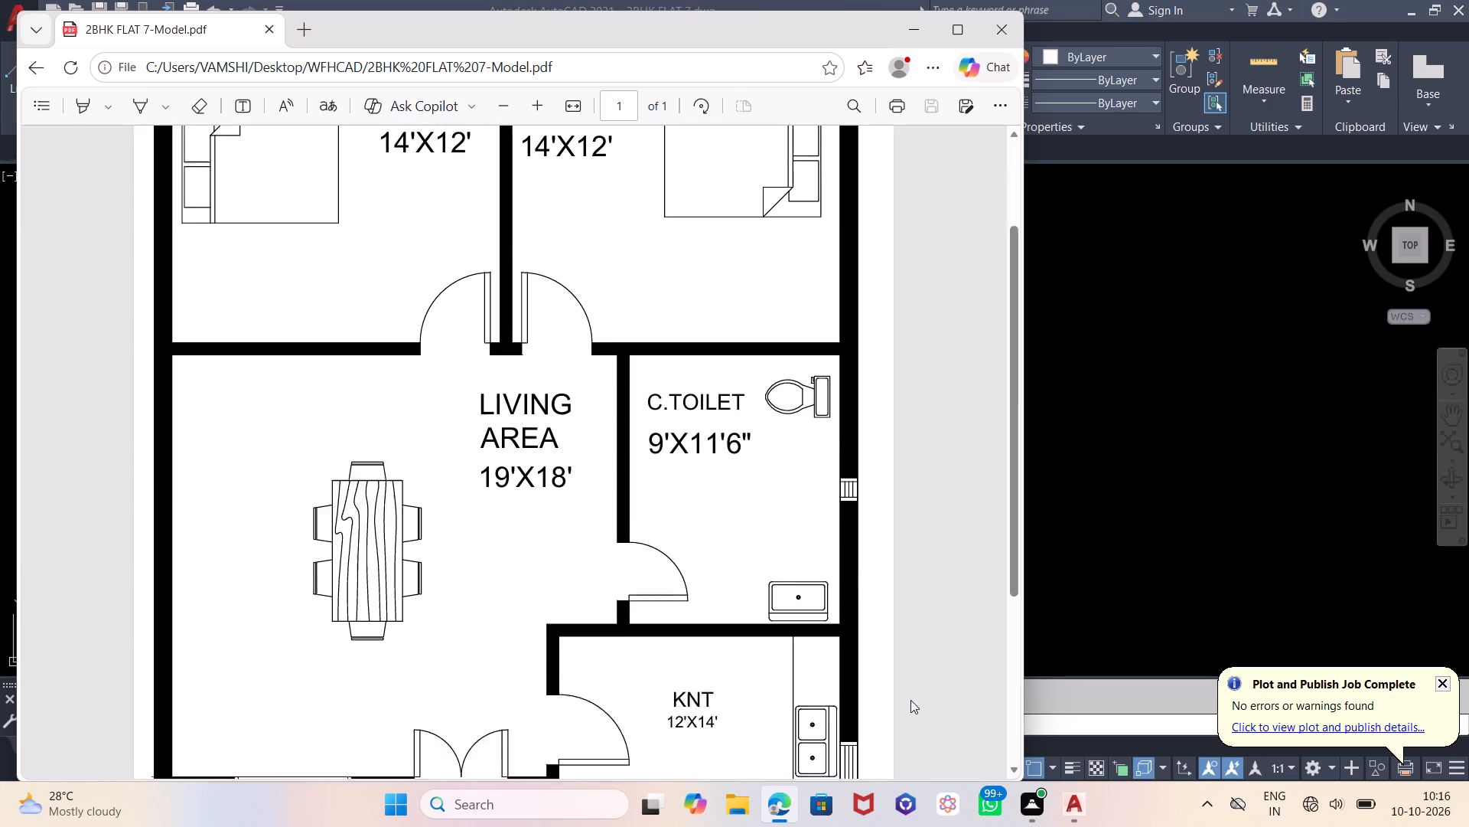
scroll(910, 700, up, 6)
scroll(910, 700, down, 5)
scroll(910, 700, up, 6)
scroll(910, 700, down, 3)
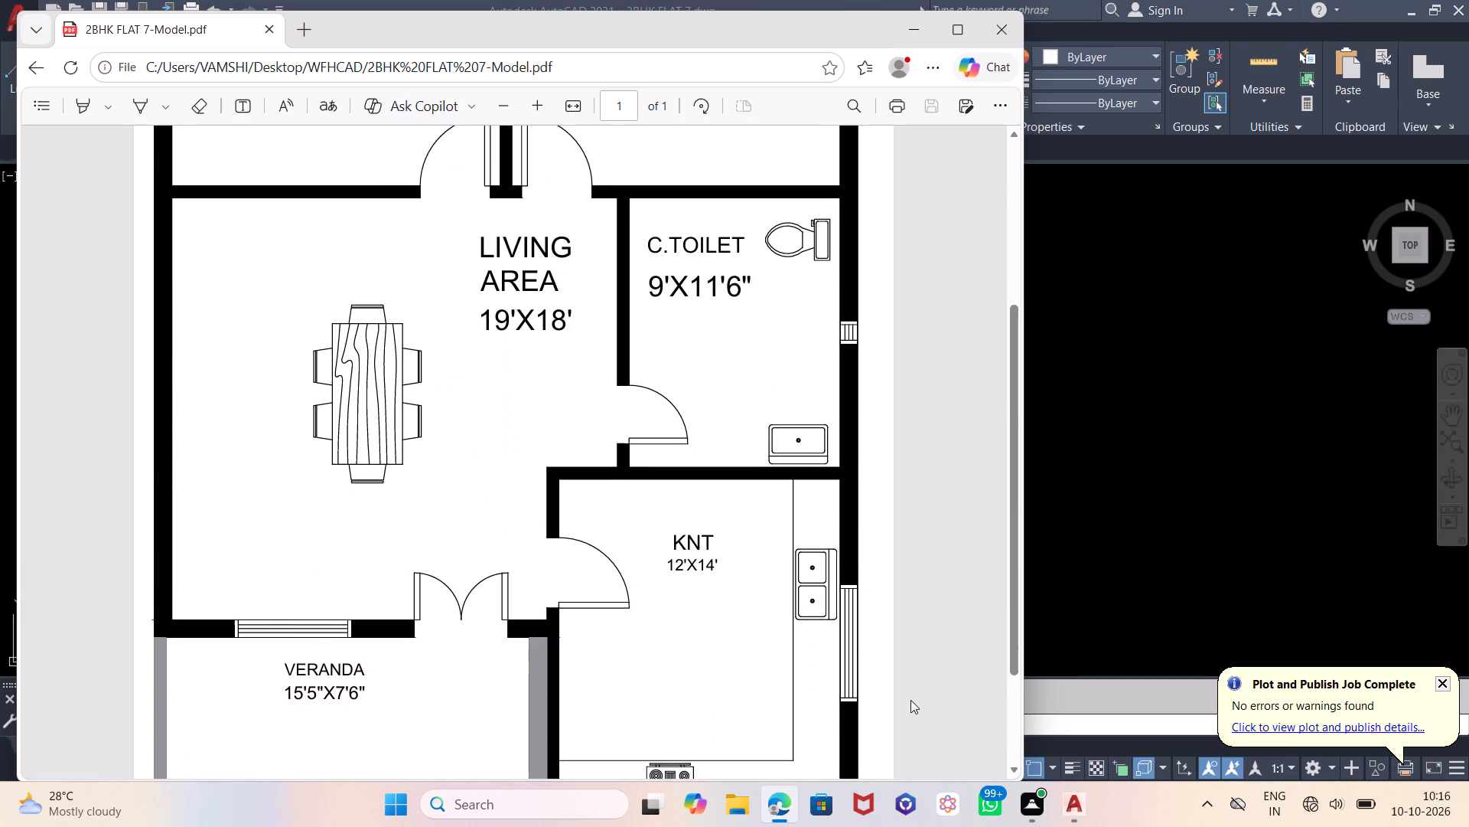
scroll(910, 700, down, 5)
scroll(910, 700, up, 10)
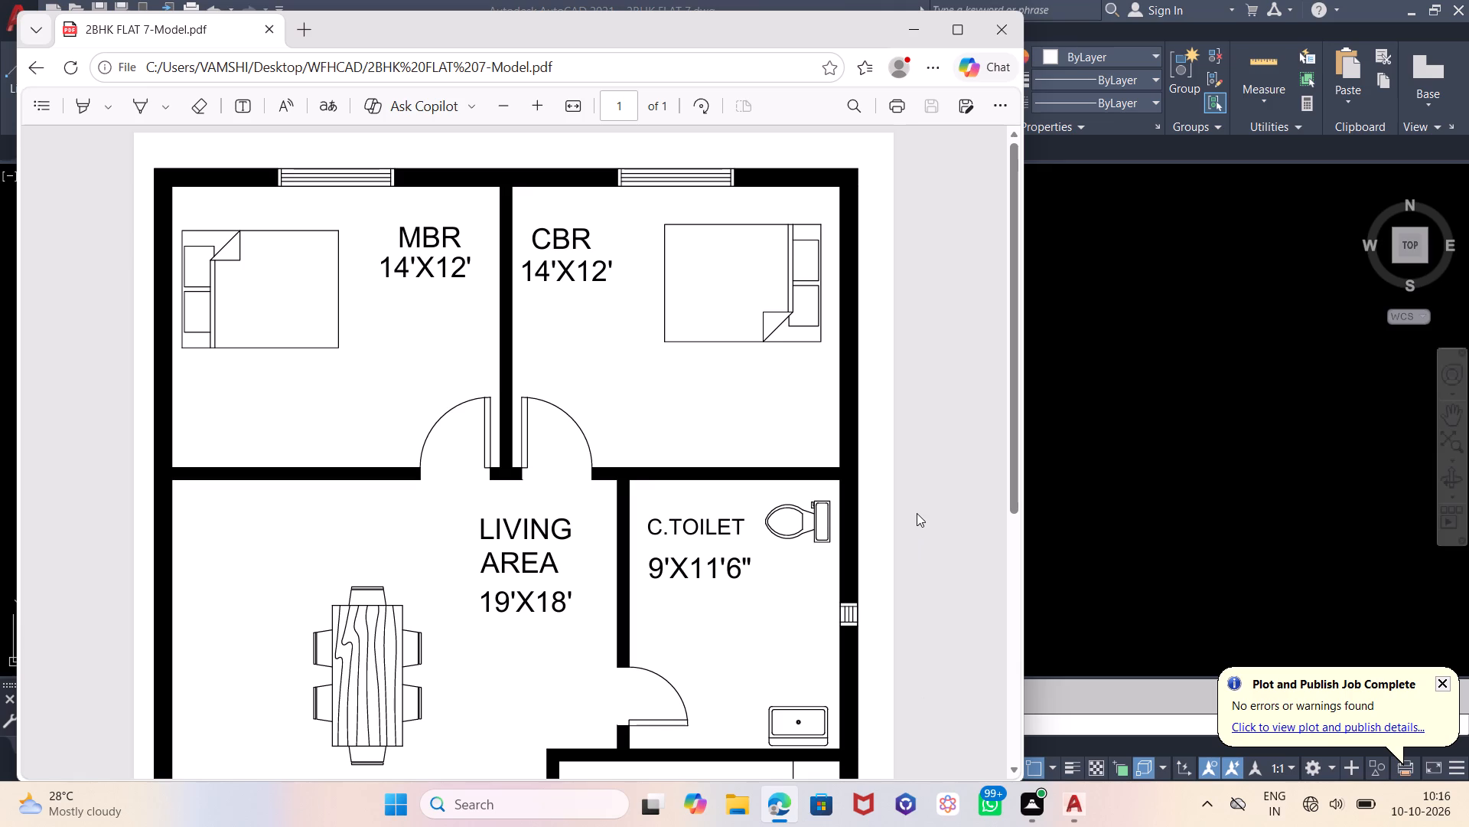
click(1002, 29)
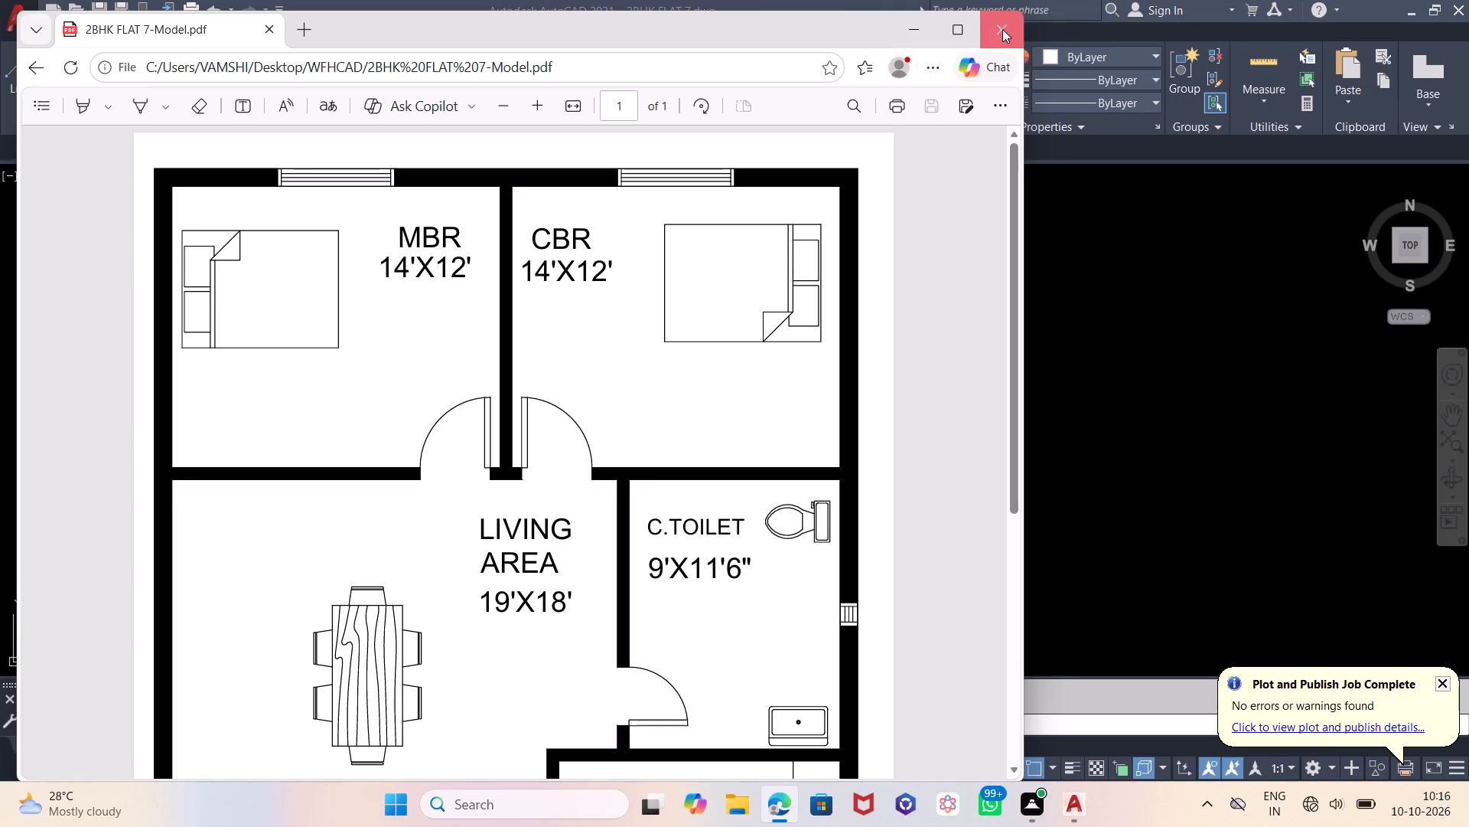